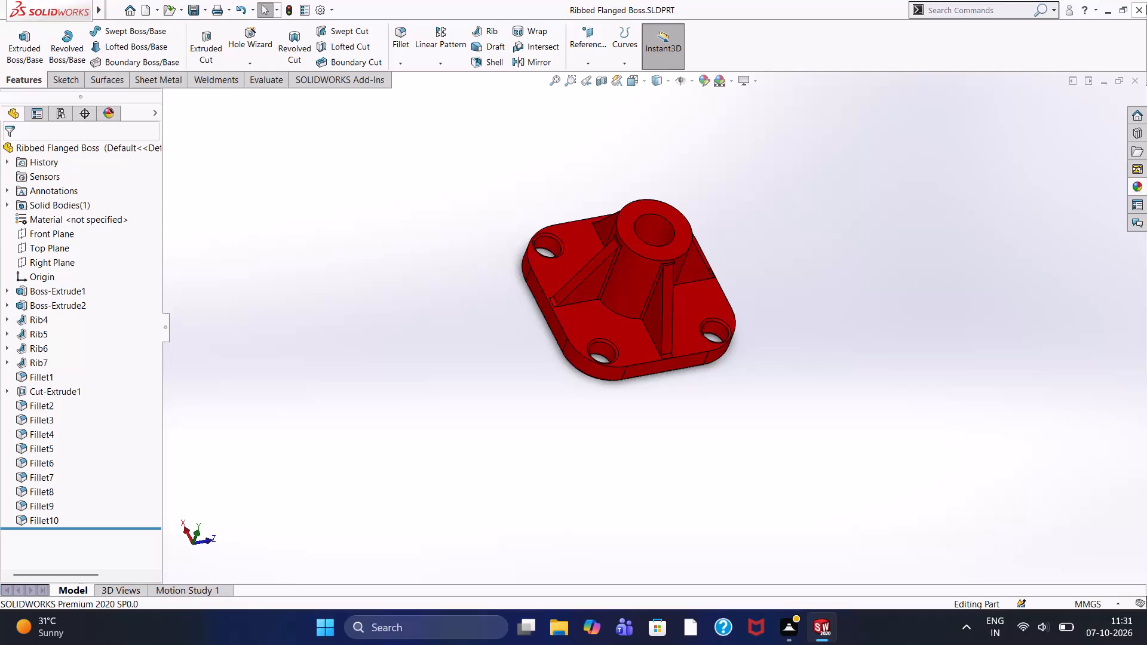
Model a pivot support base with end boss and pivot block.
Restart SOLIDWORKS and create a new part document.
{"action": "left_click", "coordinate": [1143, 10]}
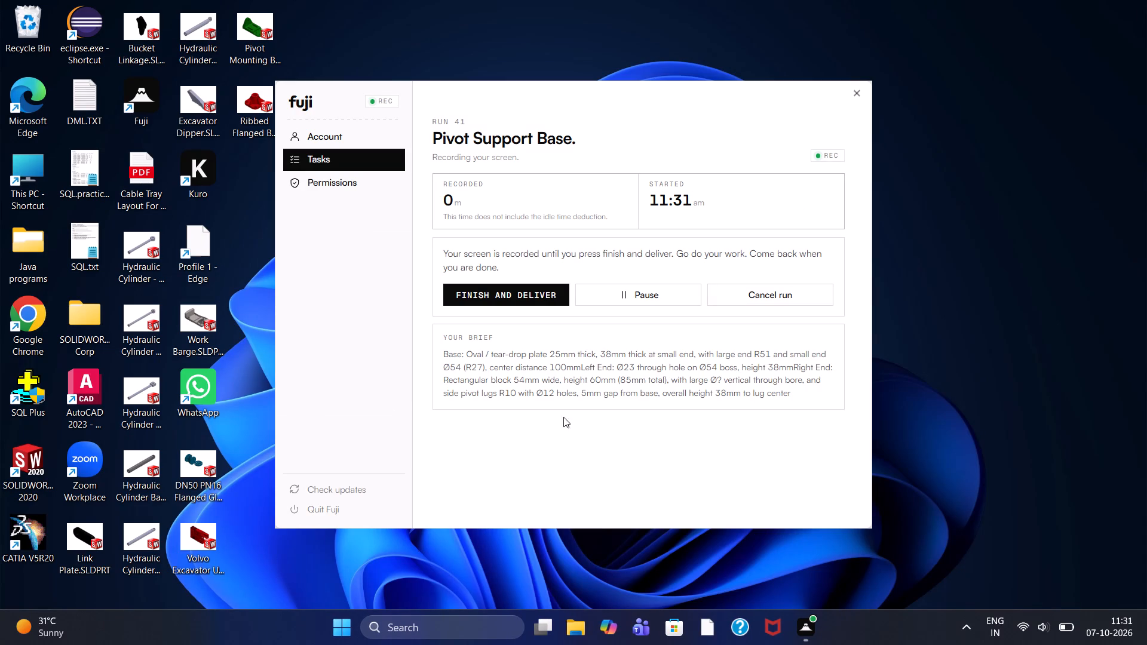
{"action": "double_click", "coordinate": [22, 455]}
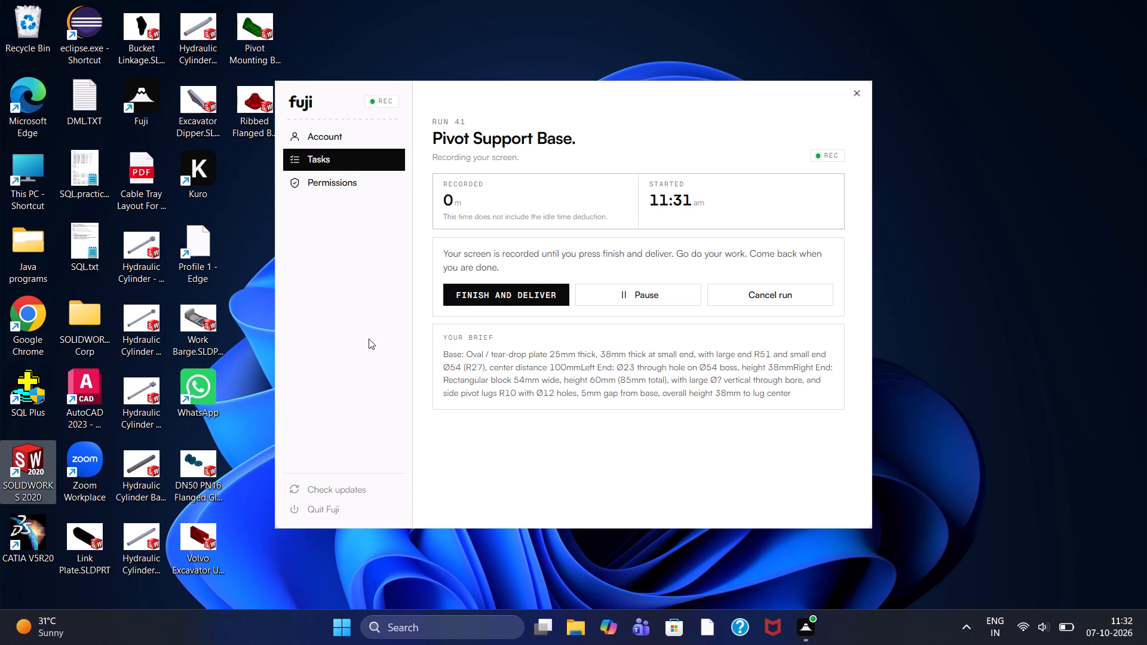
{"action": "double_click", "coordinate": [35, 463]}
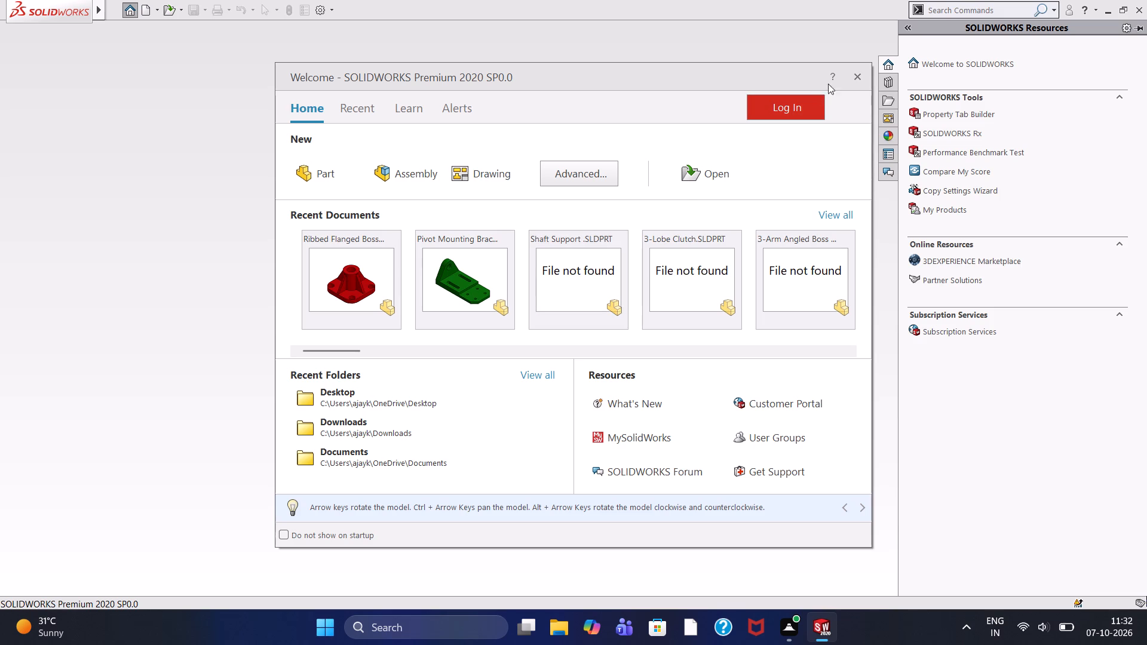
{"action": "left_click", "coordinate": [851, 74]}
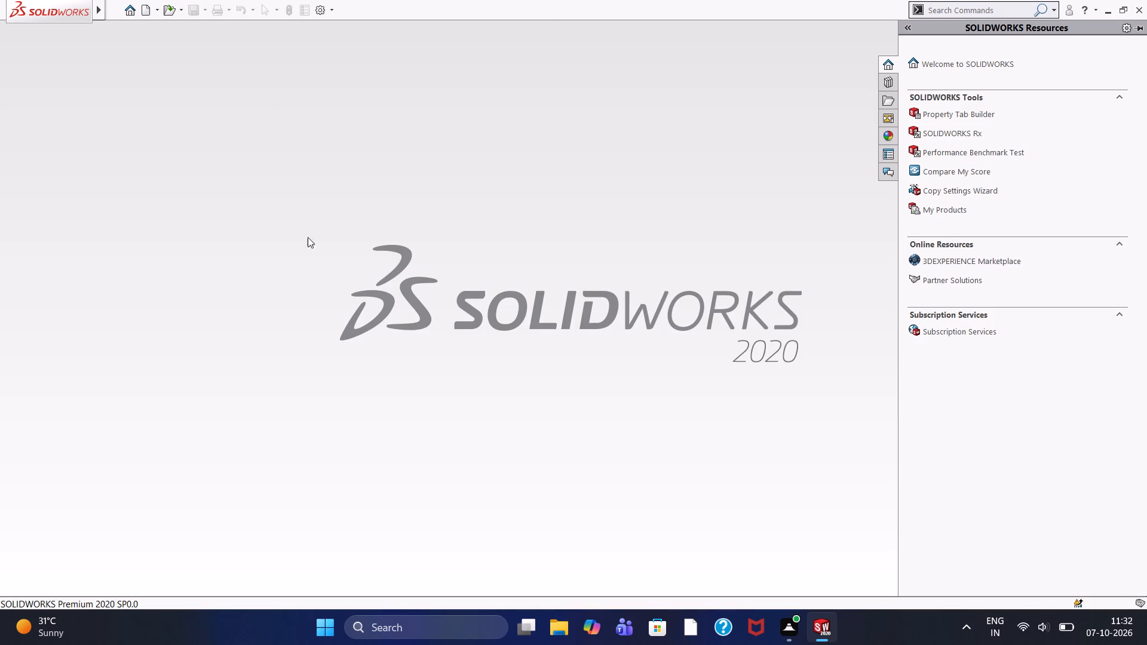
{"action": "left_click", "coordinate": [143, 11]}
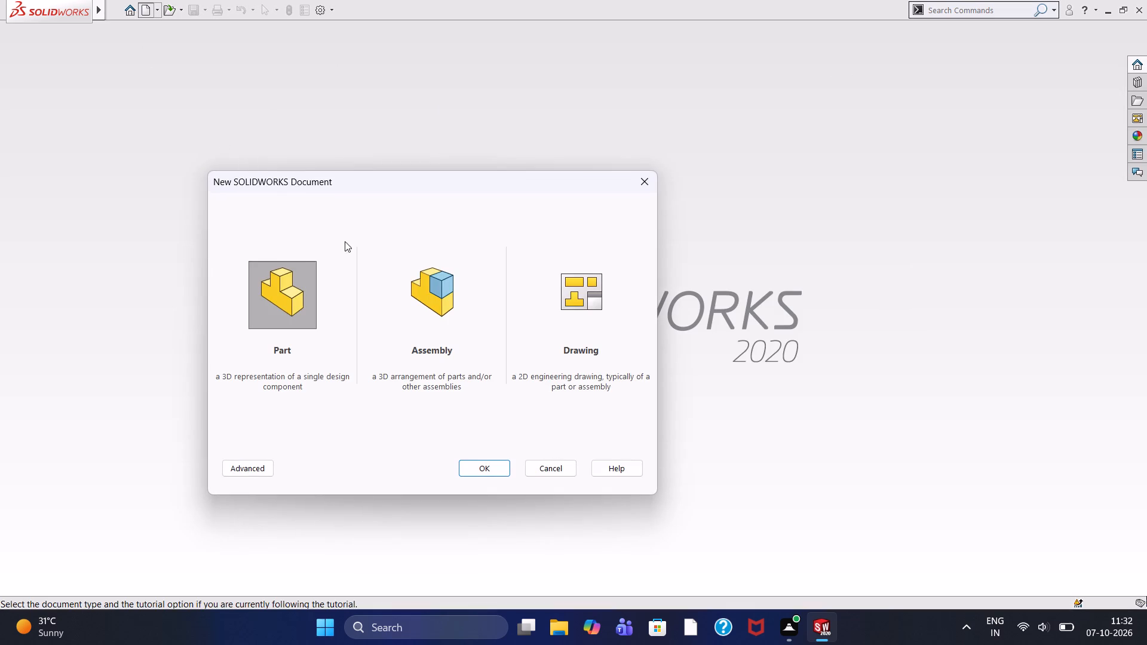
{"action": "double_click", "coordinate": [263, 285]}
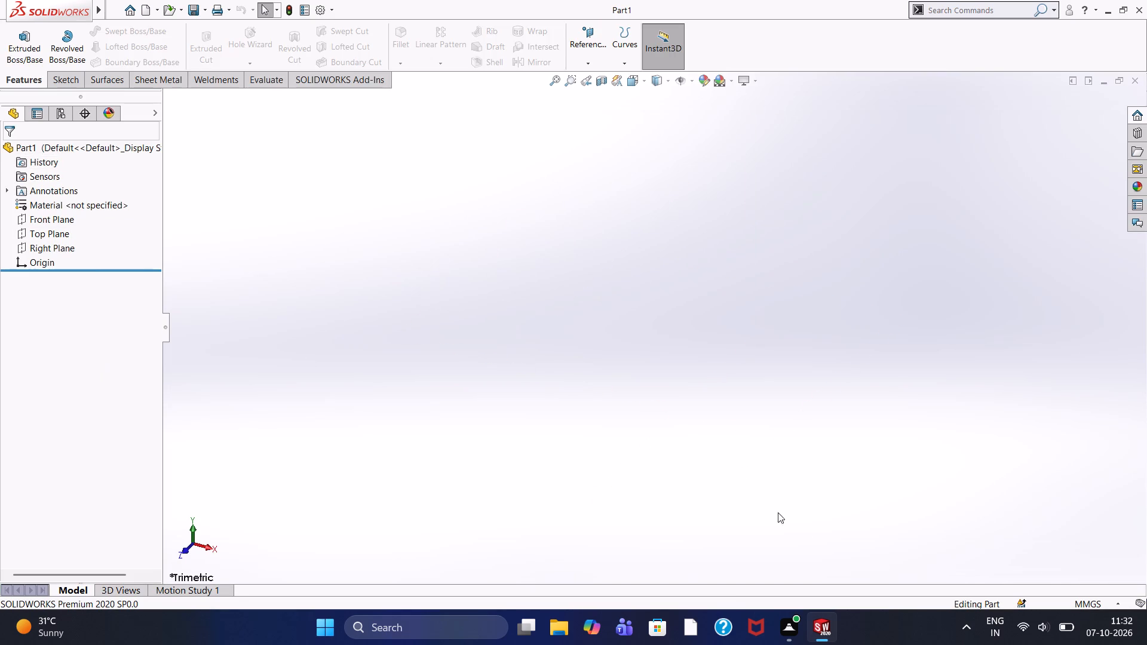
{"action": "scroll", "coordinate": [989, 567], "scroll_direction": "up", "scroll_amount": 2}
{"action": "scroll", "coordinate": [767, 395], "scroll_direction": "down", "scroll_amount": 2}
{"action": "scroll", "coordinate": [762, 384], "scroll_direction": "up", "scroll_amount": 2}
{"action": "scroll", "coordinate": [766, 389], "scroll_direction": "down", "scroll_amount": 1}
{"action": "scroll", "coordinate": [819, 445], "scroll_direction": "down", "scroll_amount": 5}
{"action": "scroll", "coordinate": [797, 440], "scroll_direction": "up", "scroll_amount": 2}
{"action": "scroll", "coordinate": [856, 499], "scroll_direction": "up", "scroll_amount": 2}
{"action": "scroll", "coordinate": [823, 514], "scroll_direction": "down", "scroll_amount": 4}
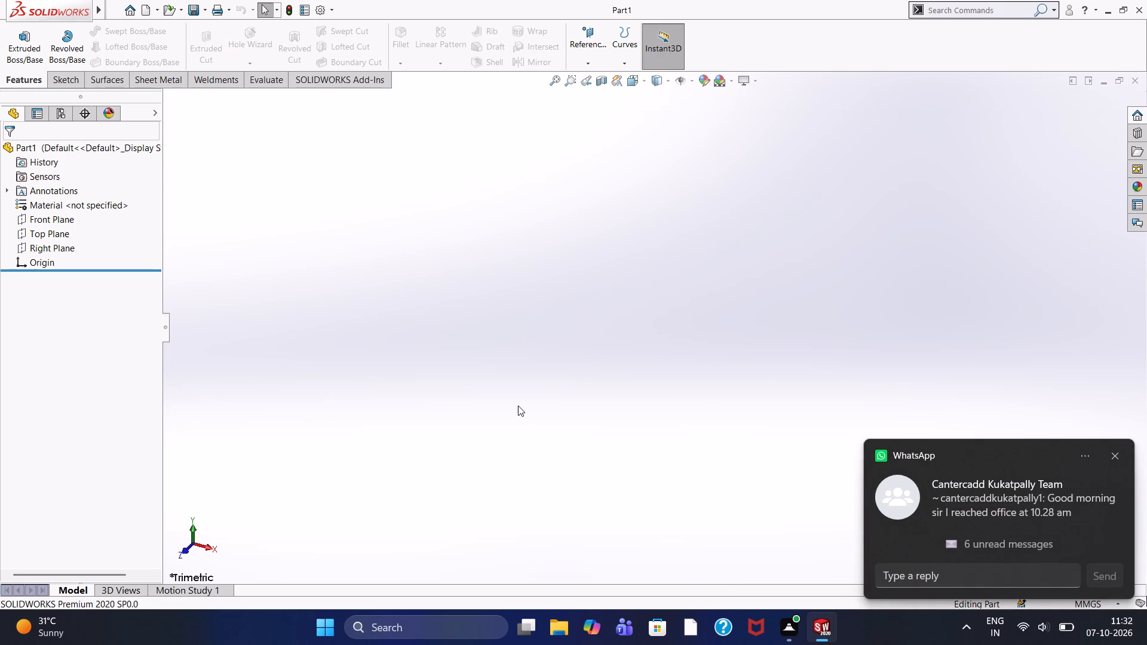
Start a sketch on the Top Plane and draw a circle of radius 57 mm centred on the origin.
{"action": "left_click", "coordinate": [45, 238]}
{"action": "left_click", "coordinate": [59, 224]}
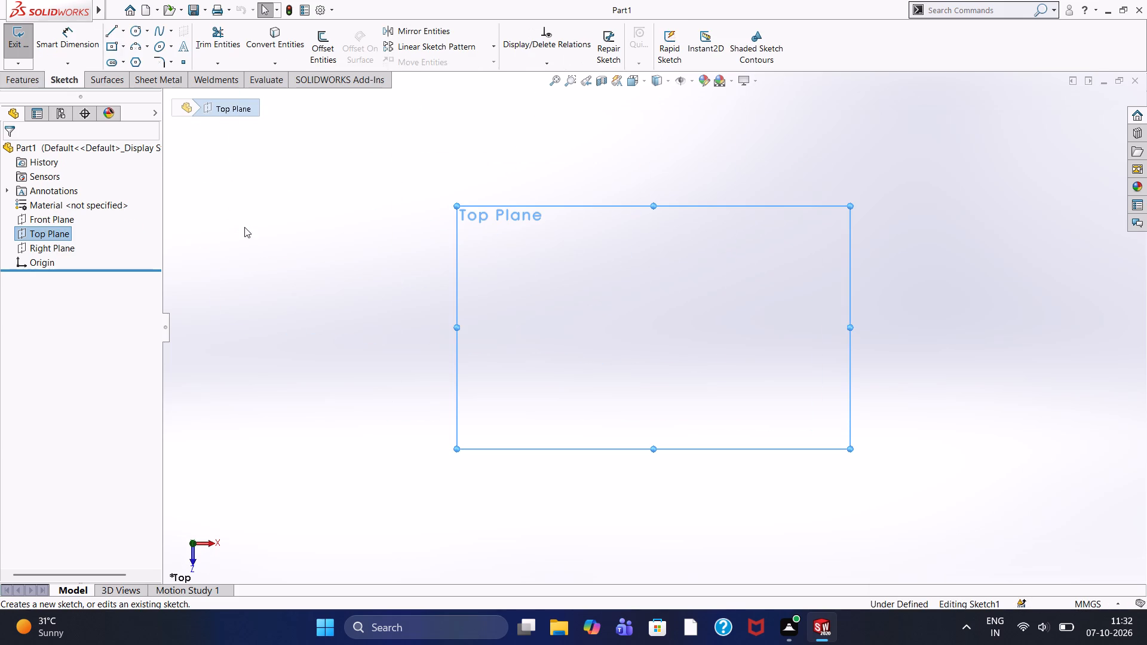
{"action": "left_click", "coordinate": [538, 304]}
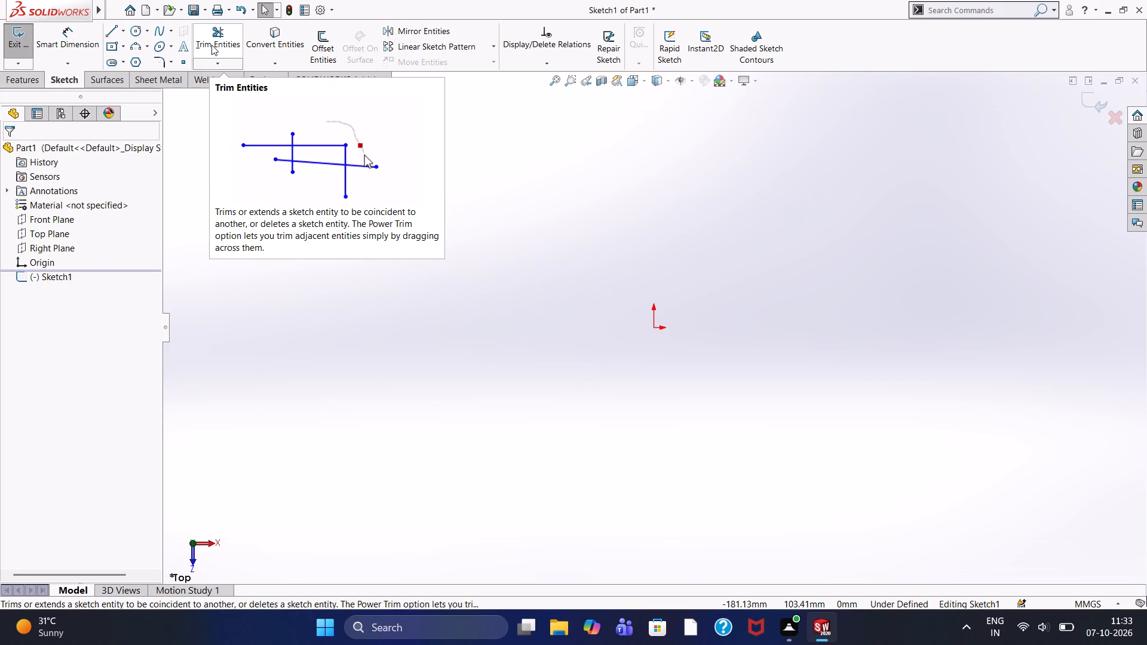
{"action": "left_click", "coordinate": [136, 31]}
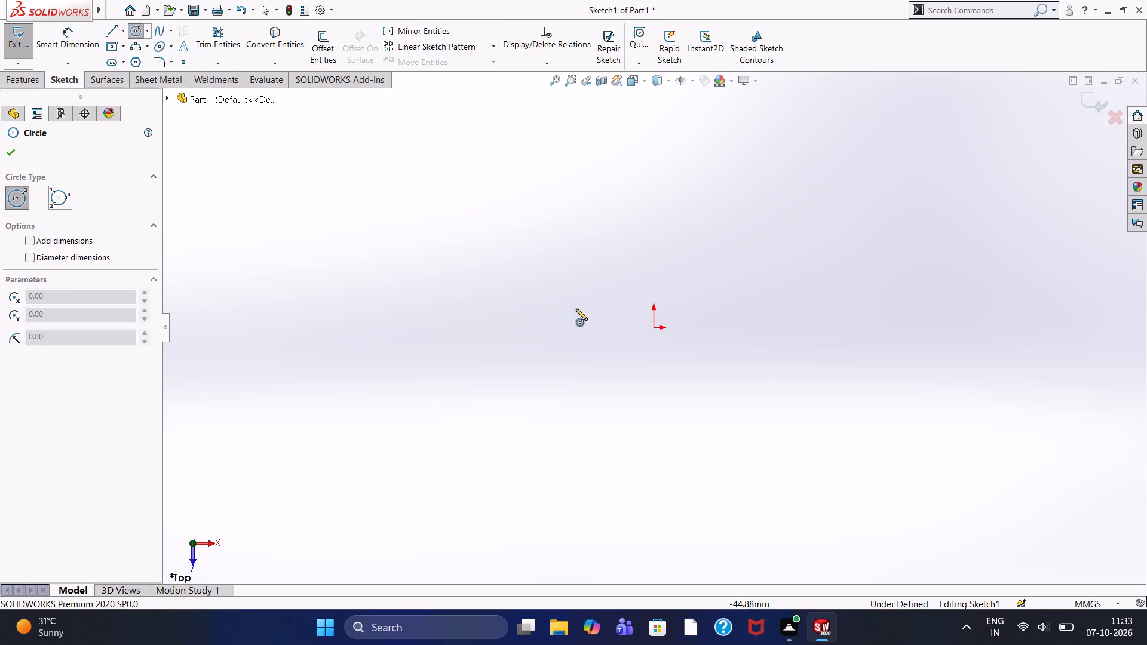
{"action": "left_click", "coordinate": [654, 328]}
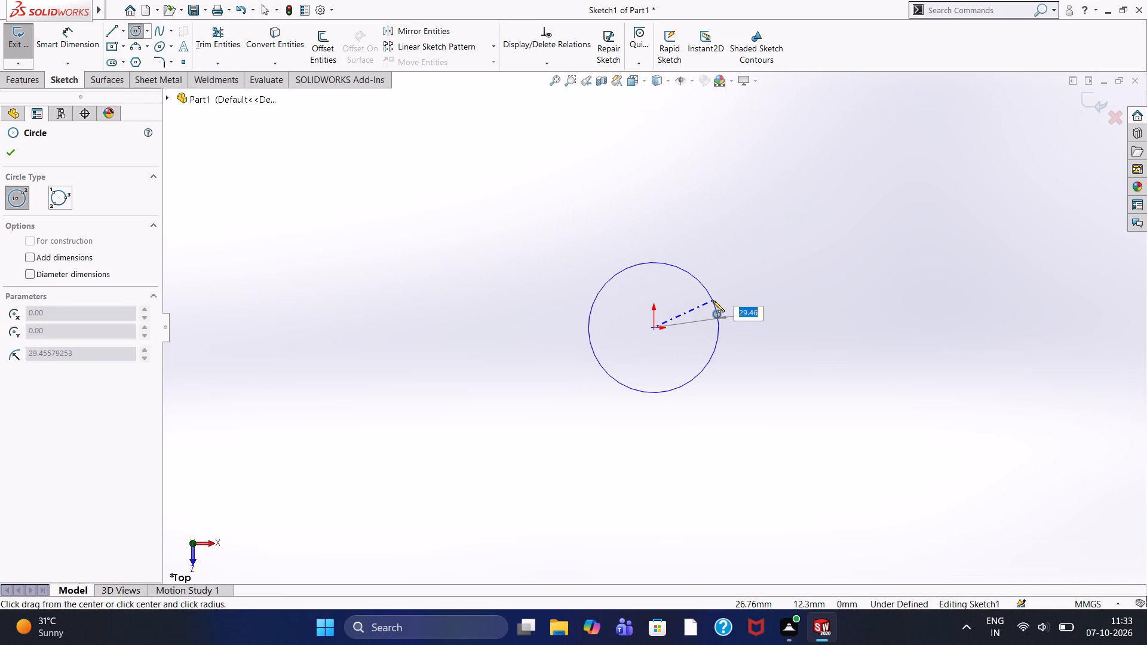
{"action": "type", "text": "57"}
{"action": "key", "text": "Return"}
{"action": "key", "text": "Escape"}
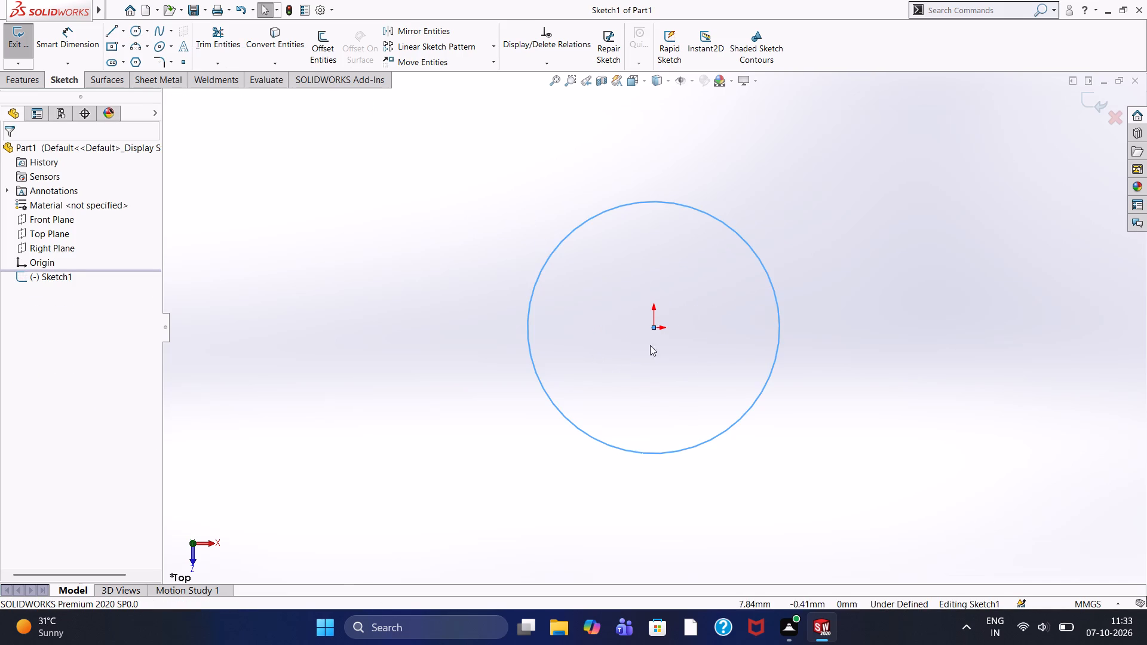
Draw a horizontal 100 mm centerline from the origin toward the negative X side.
{"action": "left_click", "coordinate": [122, 31]}
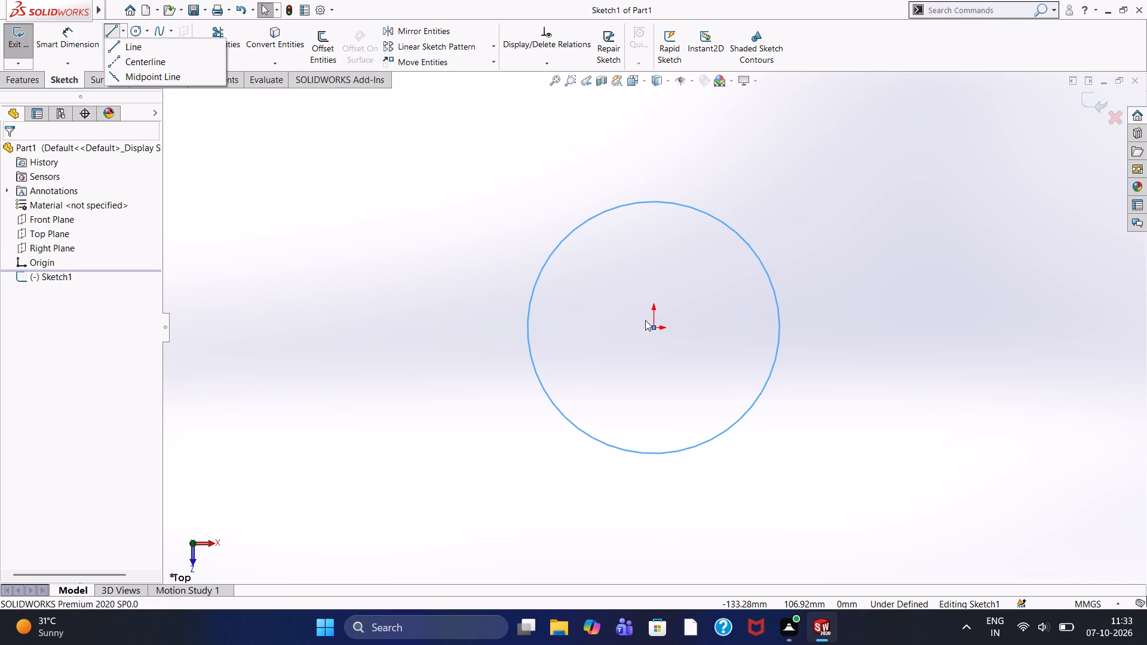
{"action": "left_click", "coordinate": [137, 63]}
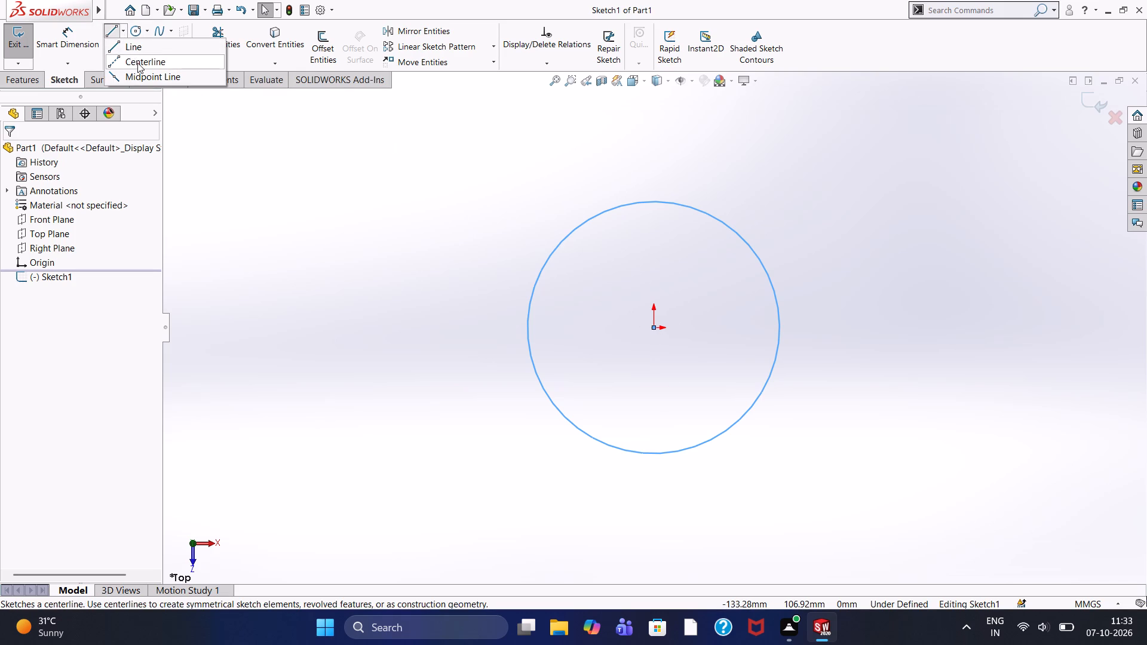
{"action": "left_click", "coordinate": [653, 328]}
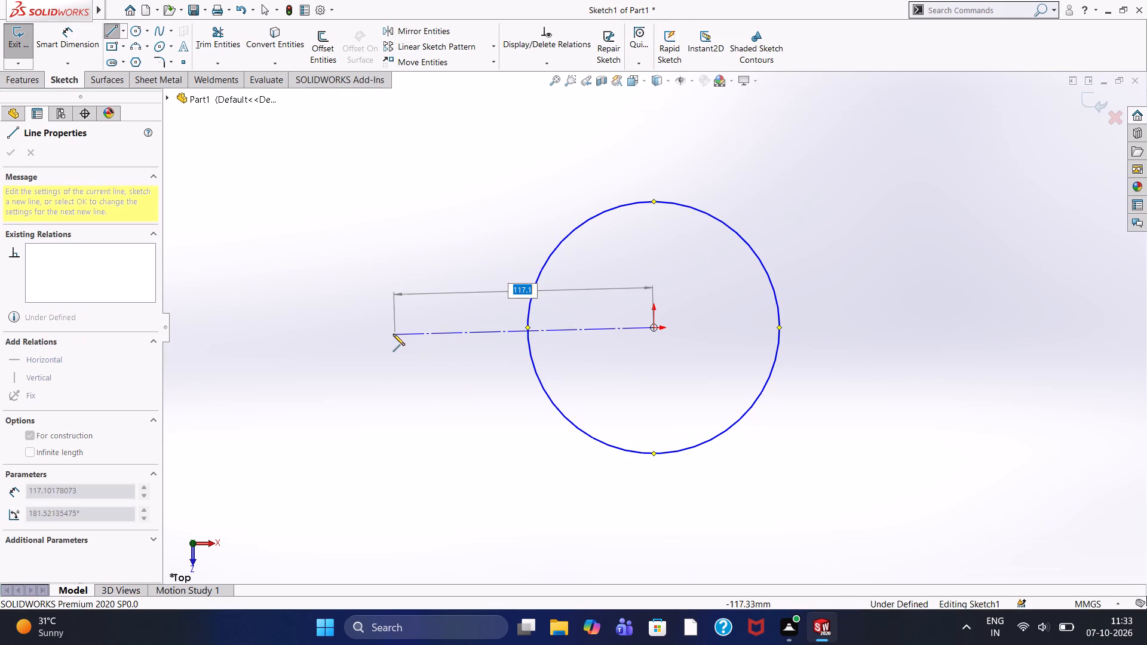
{"action": "type", "text": "100"}
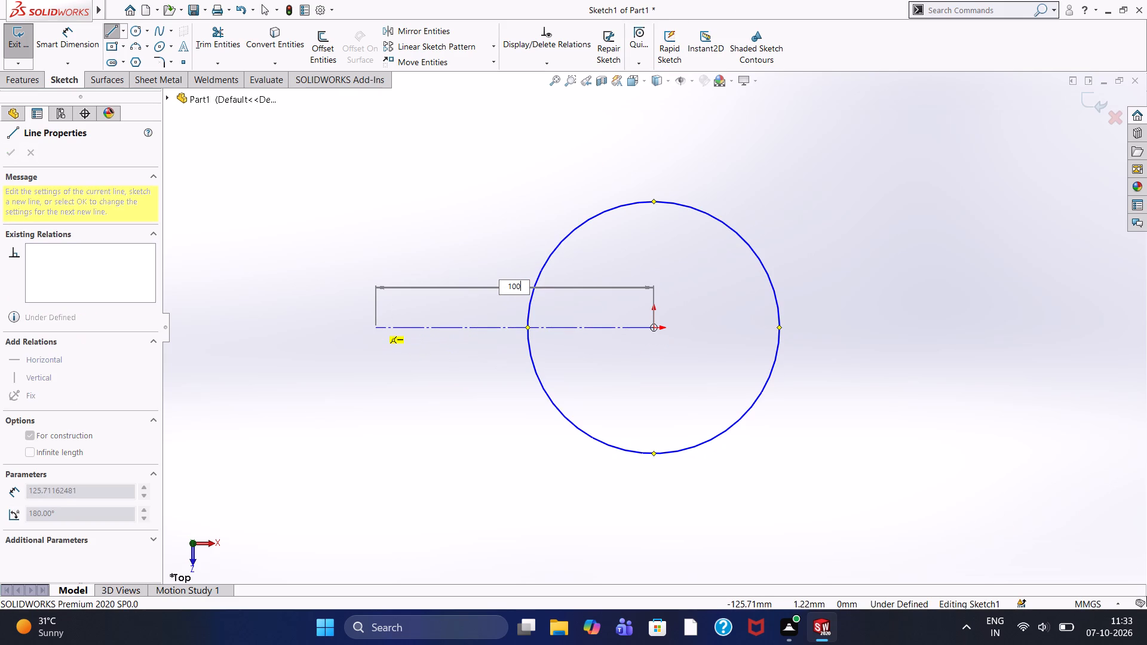
{"action": "key", "text": "Return"}
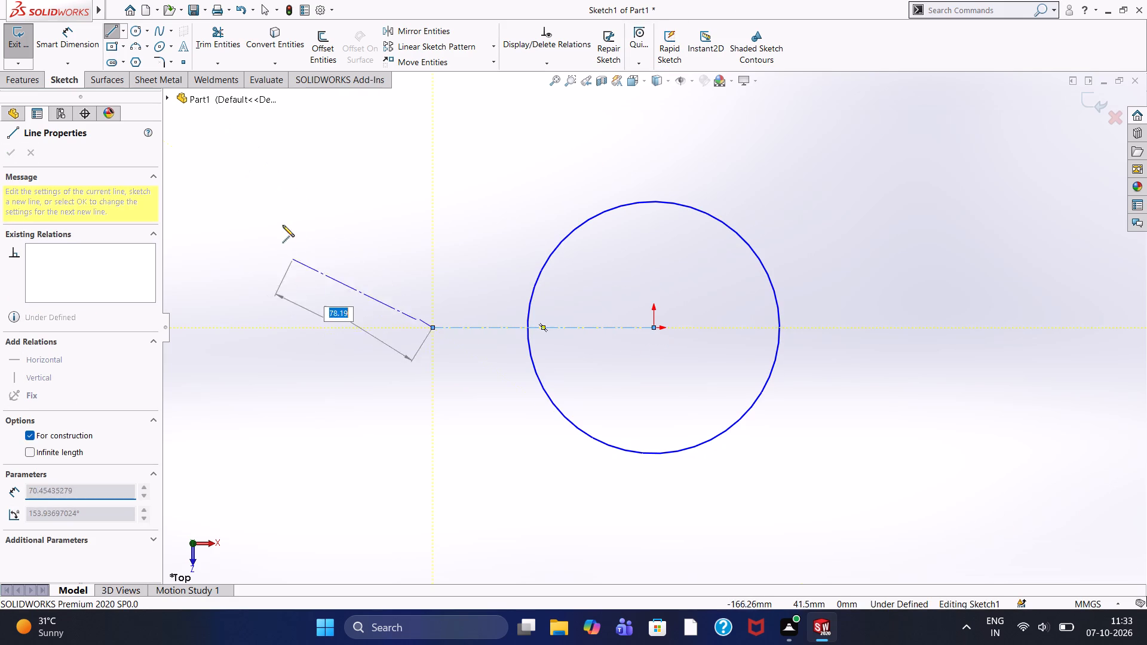
{"action": "right_click", "coordinate": [283, 225]}
{"action": "left_click", "coordinate": [304, 238]}
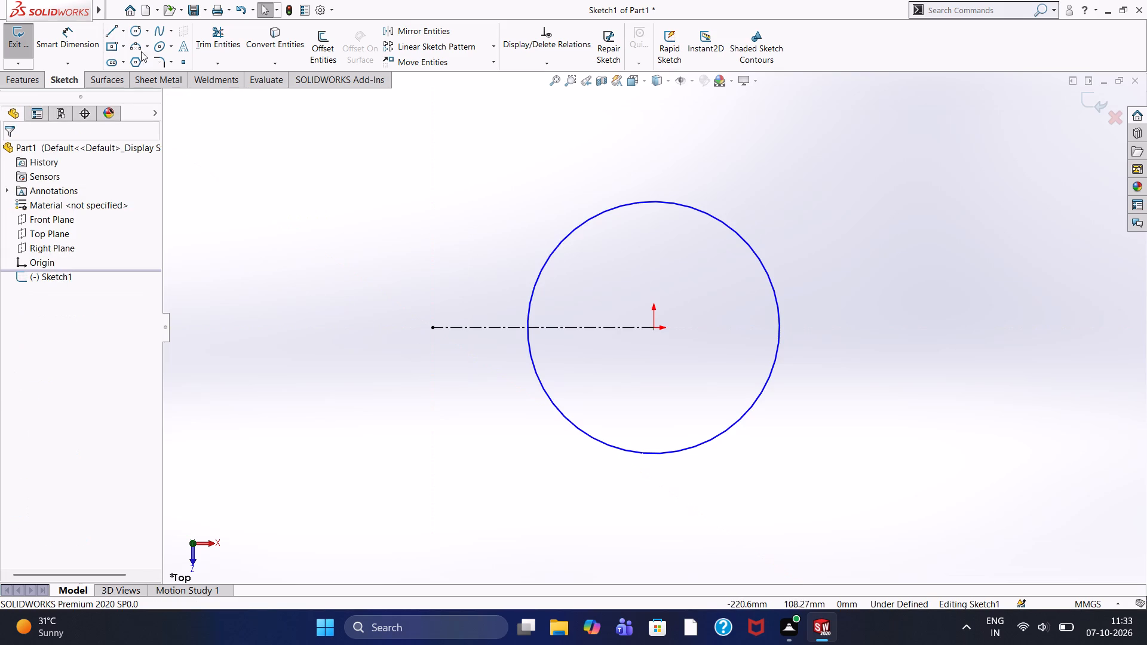
Draw two concentric circles of 54 mm and 23 mm diameter at the free end of the centerline, using diameter dimensions.
{"action": "left_click", "coordinate": [133, 35]}
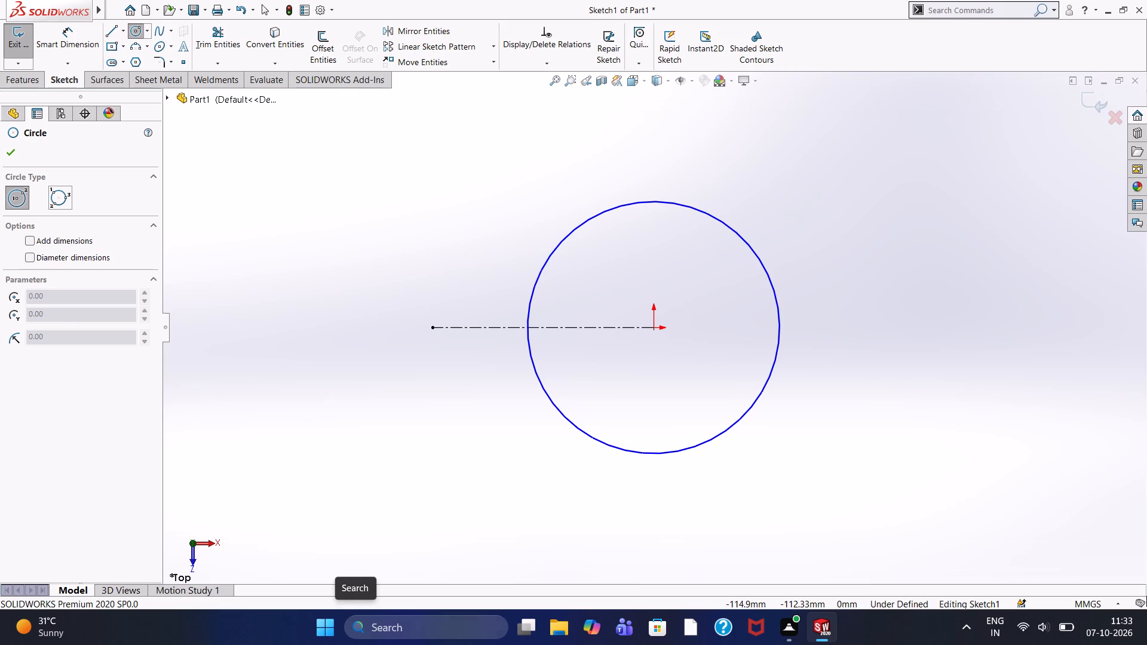
{"action": "left_click", "coordinate": [31, 261]}
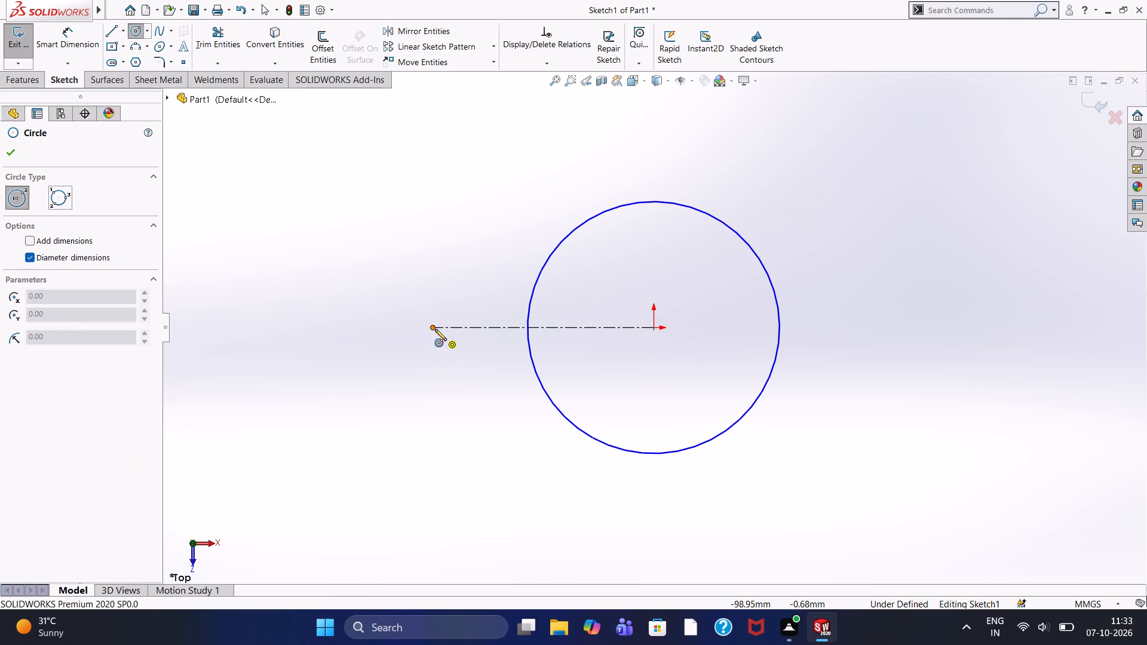
{"action": "left_click", "coordinate": [435, 329]}
{"action": "type", "text": "54"}
{"action": "key", "text": "Return"}
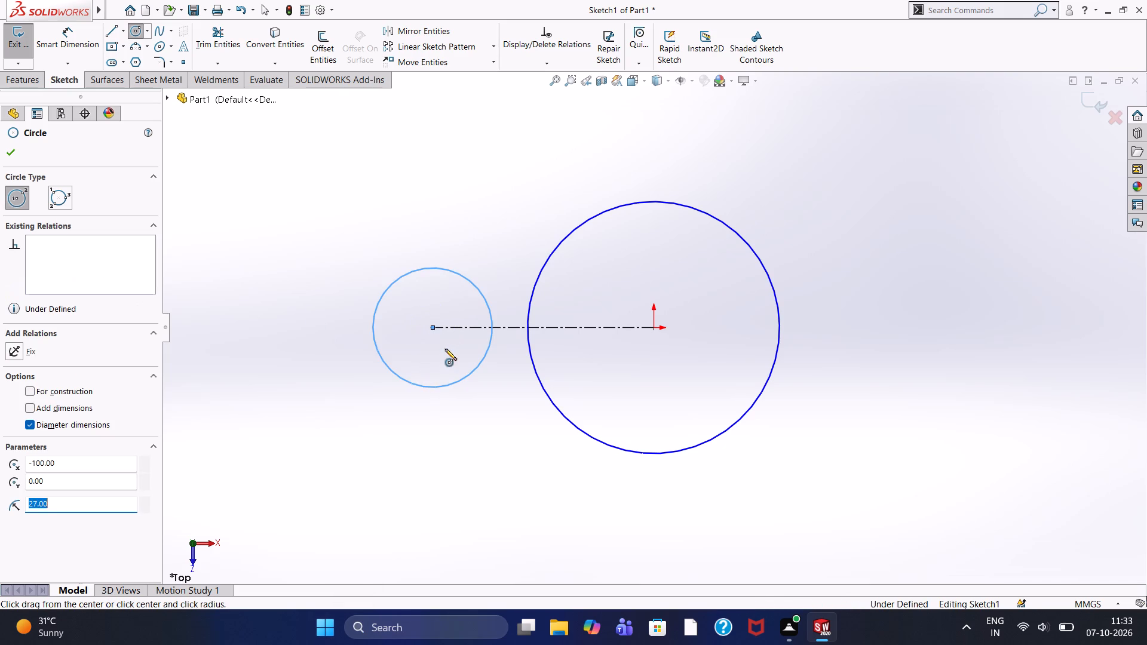
{"action": "left_click", "coordinate": [433, 326]}
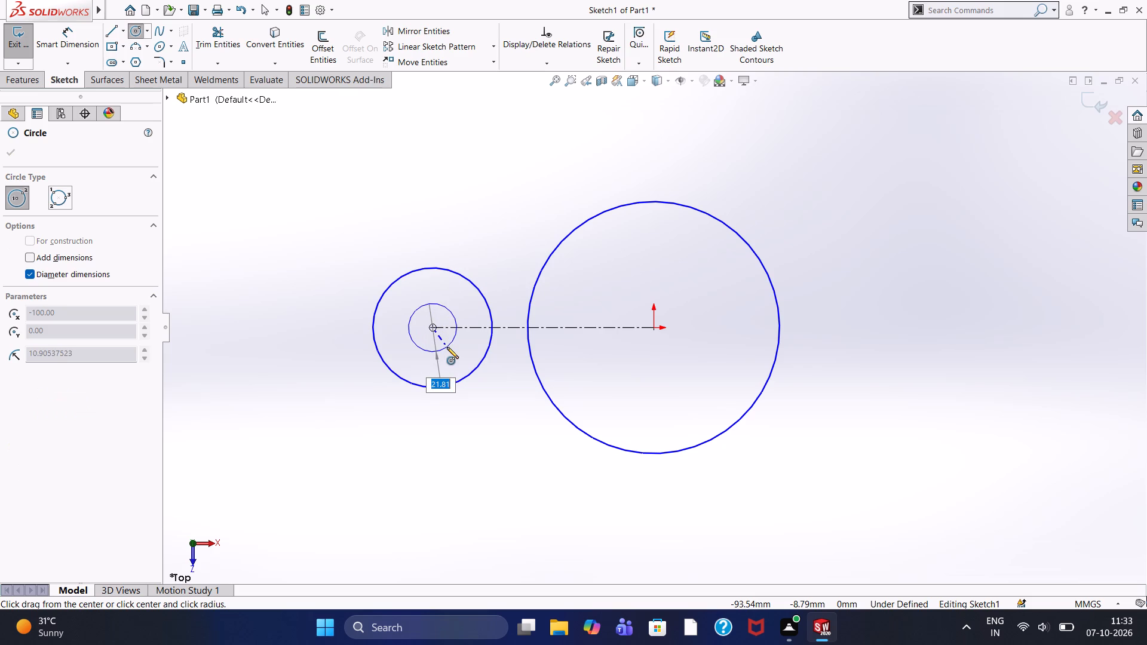
{"action": "type", "text": "23"}
{"action": "key", "text": "Return"}
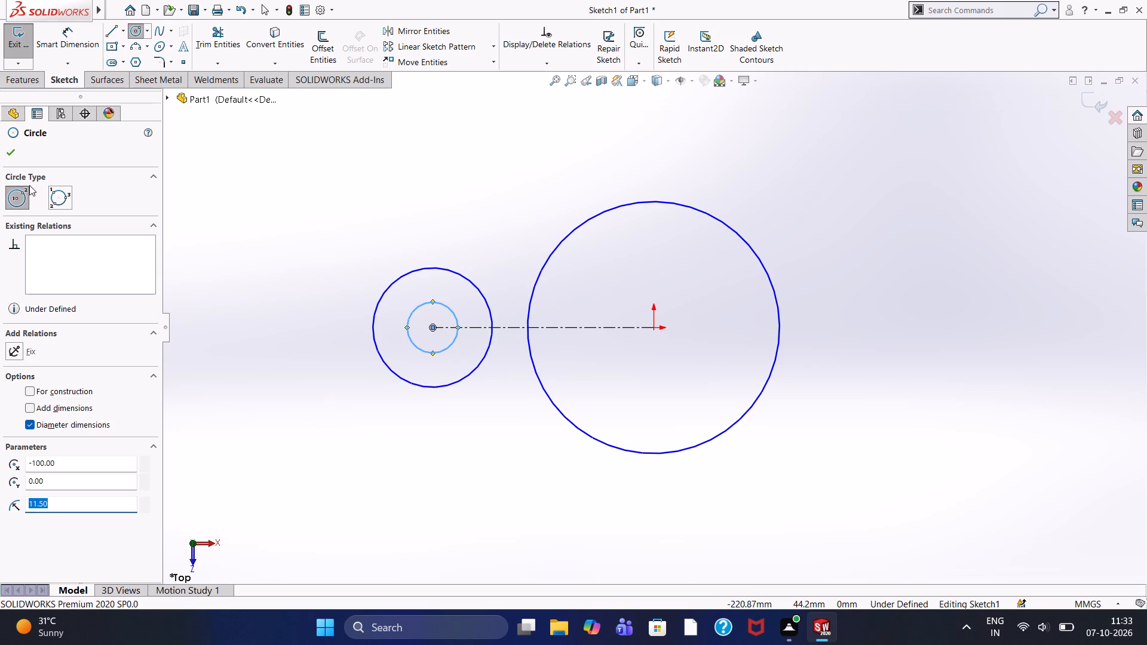
{"action": "left_click", "coordinate": [11, 155]}
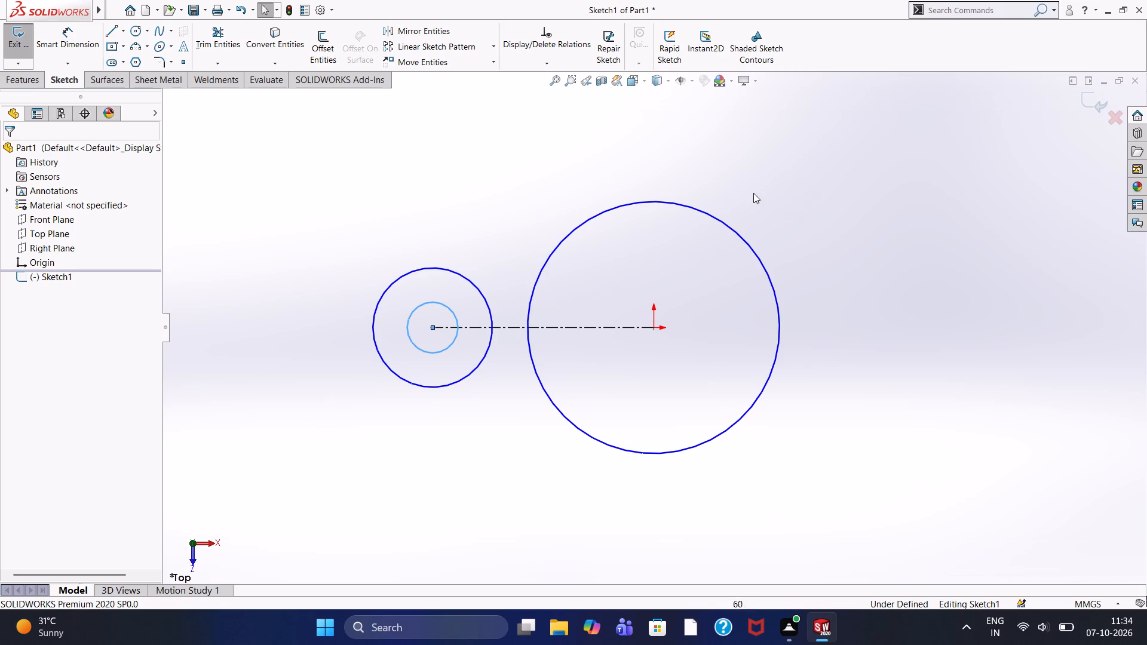
Draw a vertical centerline about 120 mm long down through the large circle, about 9 mm to the small circles' side of the origin.
{"action": "left_click", "coordinate": [119, 30]}
{"action": "left_click", "coordinate": [131, 54]}
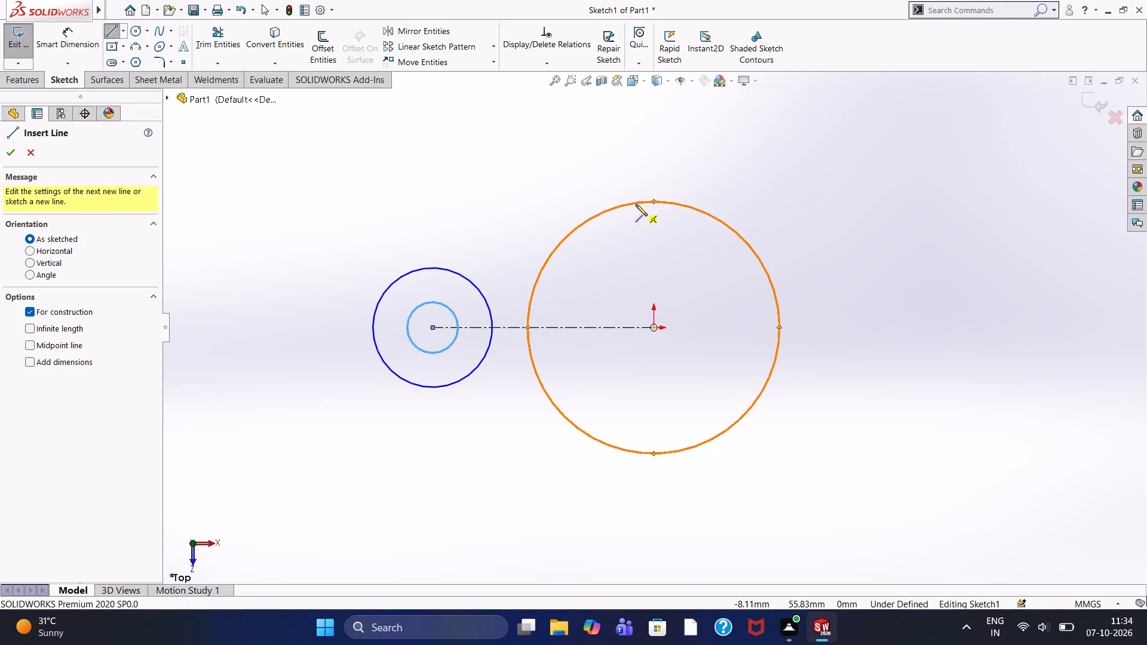
{"action": "left_click", "coordinate": [634, 204]}
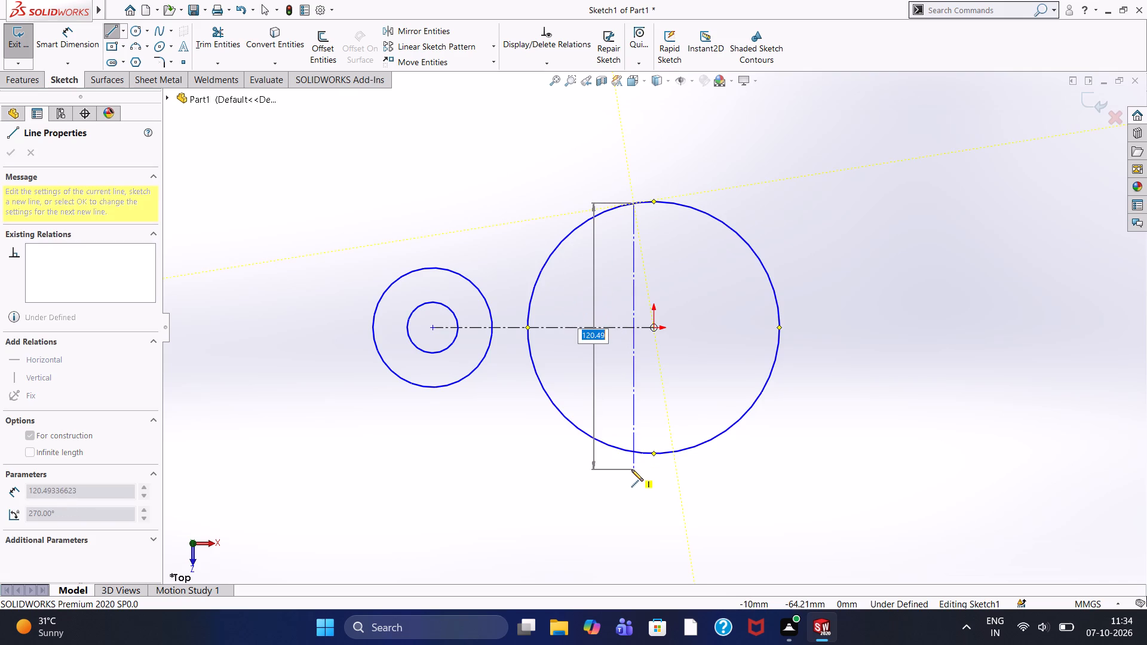
{"action": "left_click", "coordinate": [631, 469]}
{"action": "right_click", "coordinate": [492, 210]}
{"action": "left_click", "coordinate": [504, 216]}
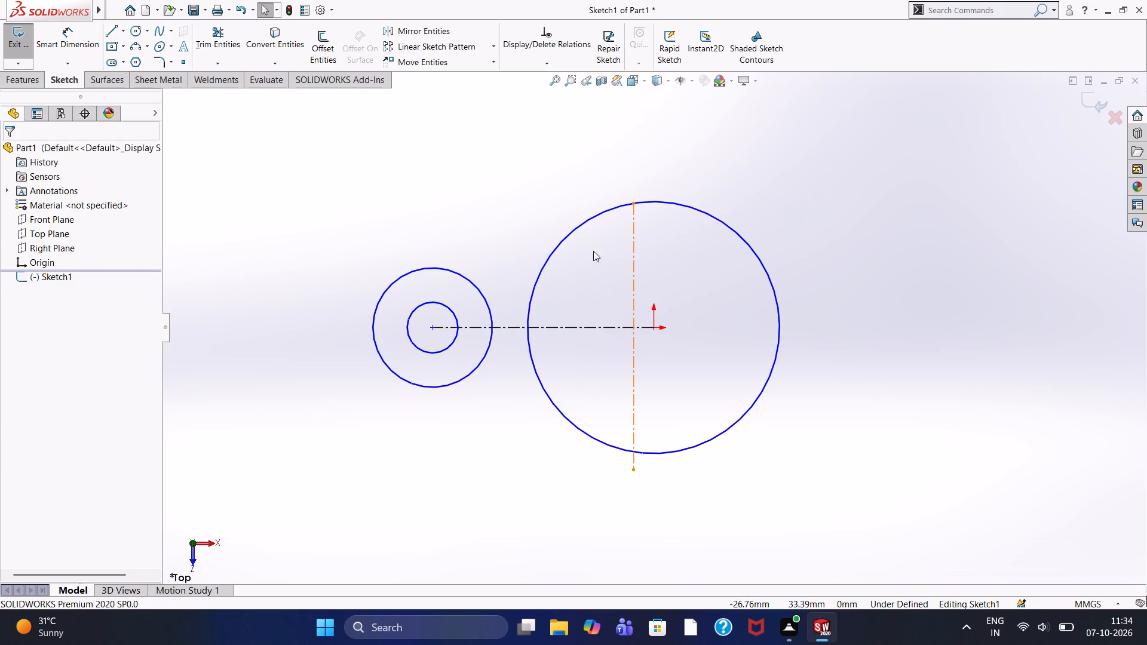
Trim away the part of the large circle lying between the vertical centerline and the small circles.
{"action": "left_click", "coordinate": [231, 32]}
{"action": "left_click", "coordinate": [560, 245]}
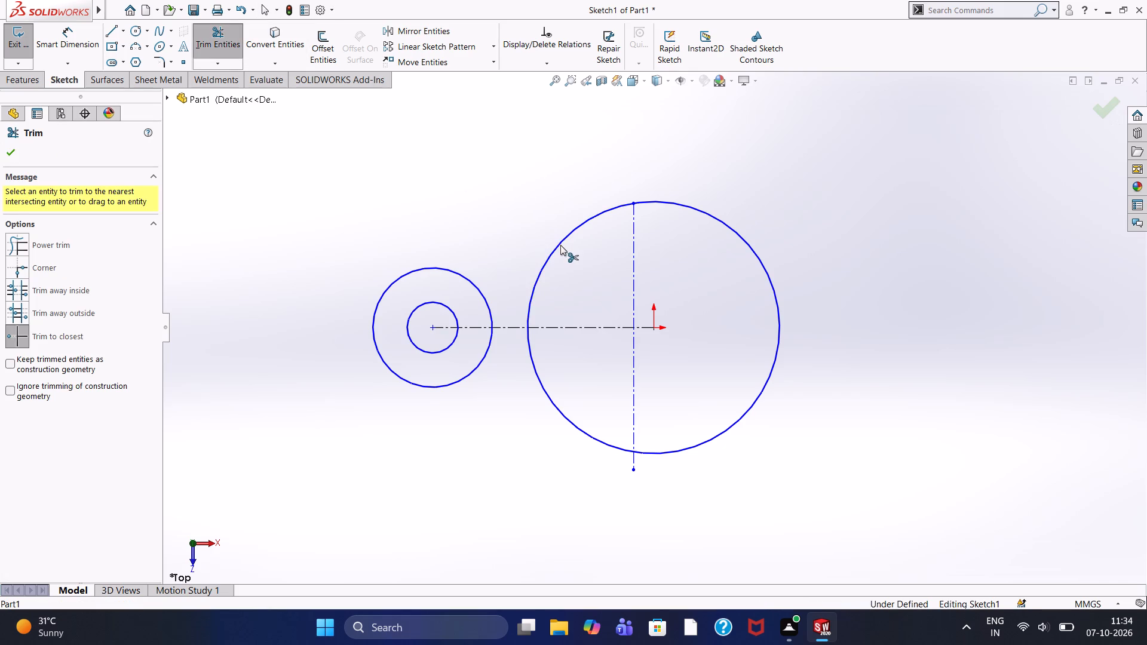
{"action": "left_click", "coordinate": [544, 394]}
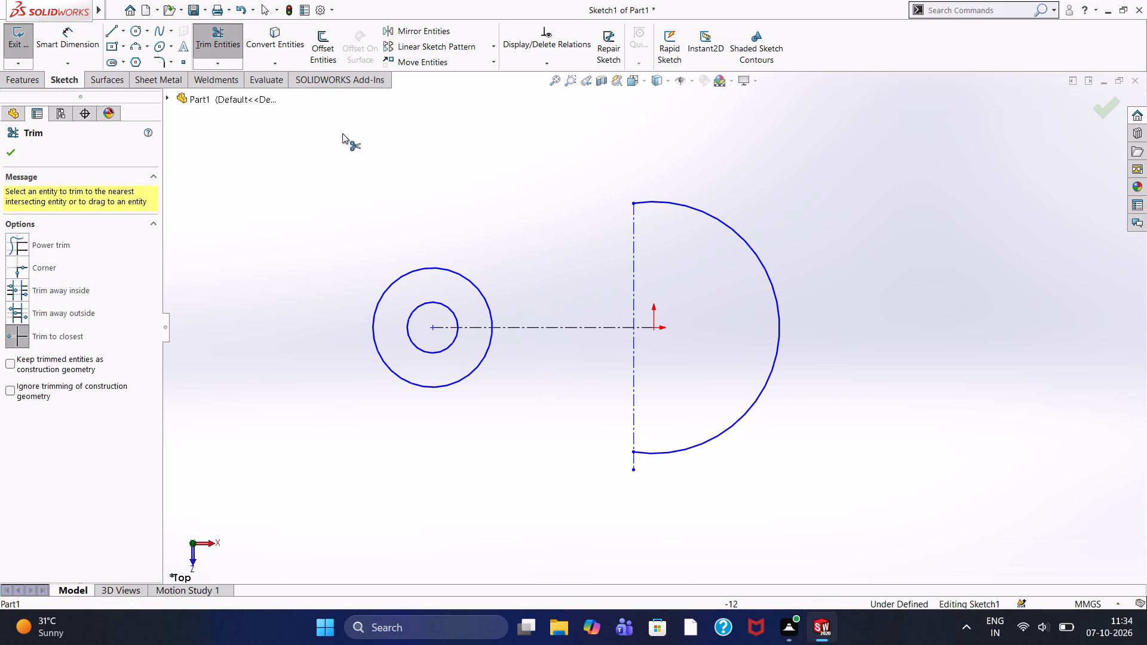
Draw two straight lines joining the small outer circle's upper and lower quadrant points to the large arc's endpoints.
{"action": "left_click", "coordinate": [114, 33]}
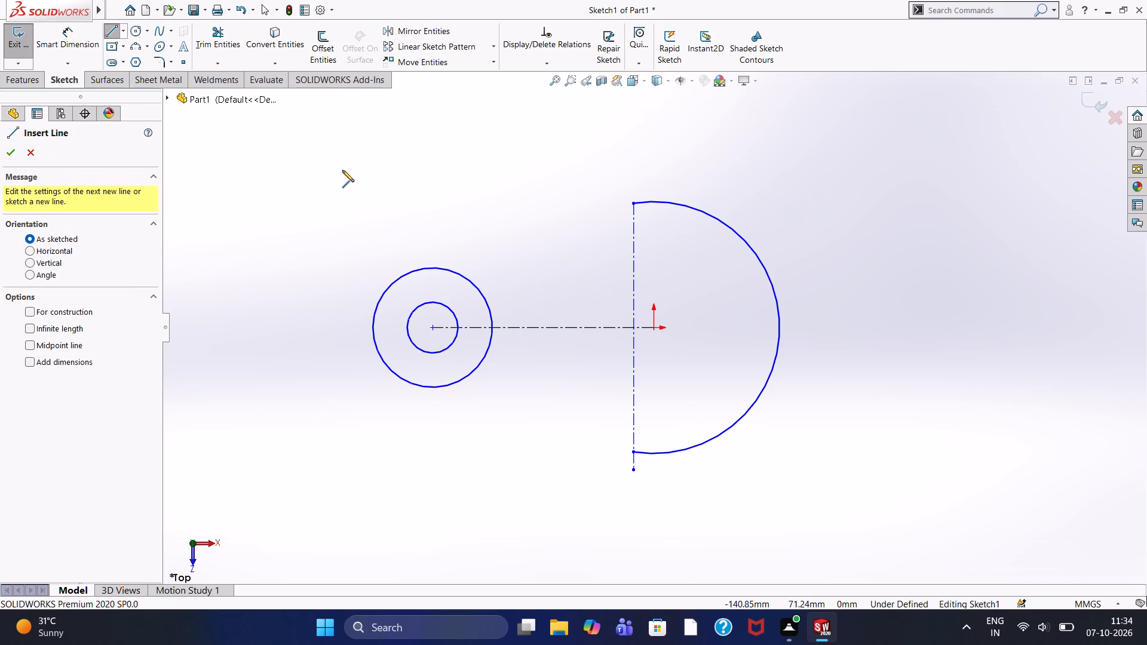
{"action": "left_click", "coordinate": [433, 268]}
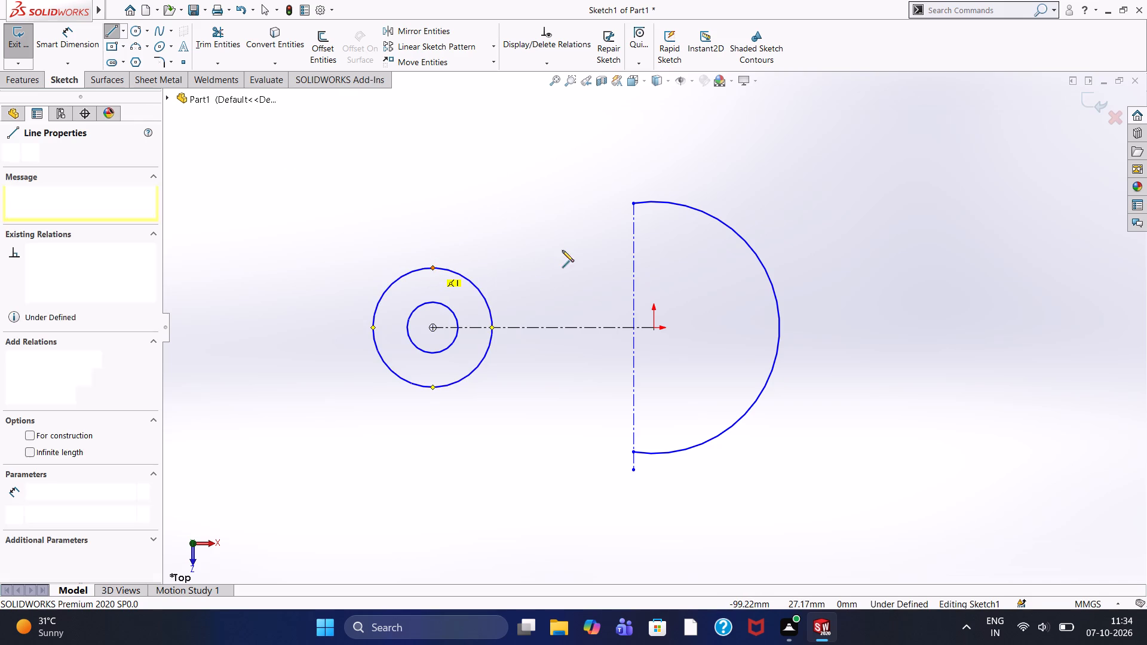
{"action": "left_click", "coordinate": [633, 205]}
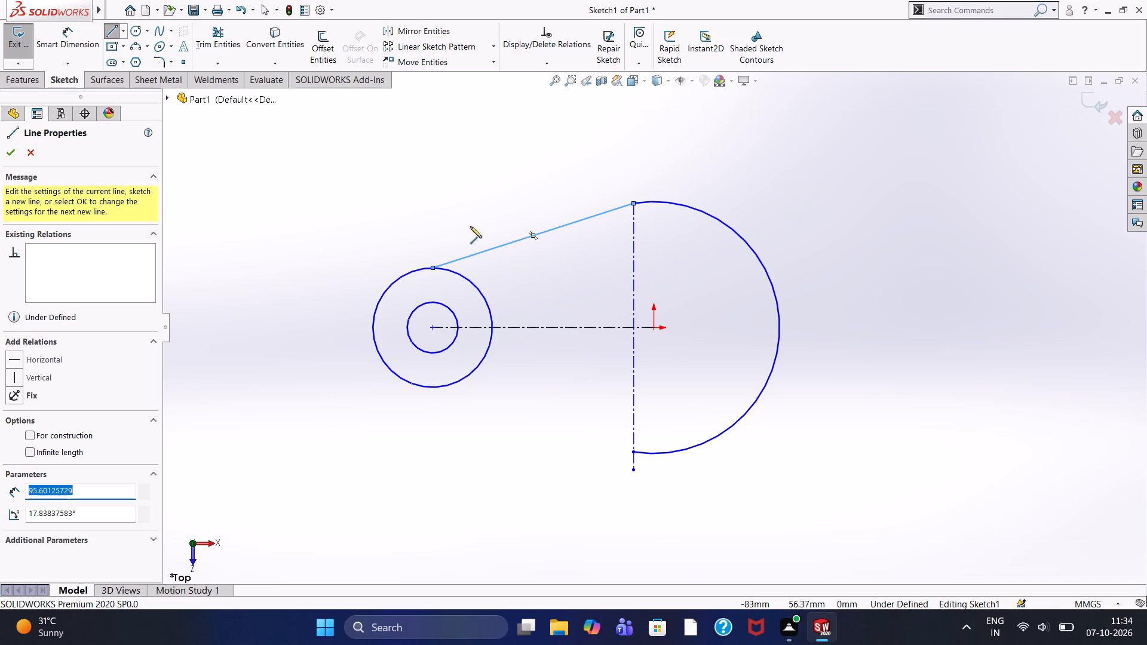
{"action": "left_click", "coordinate": [431, 388]}
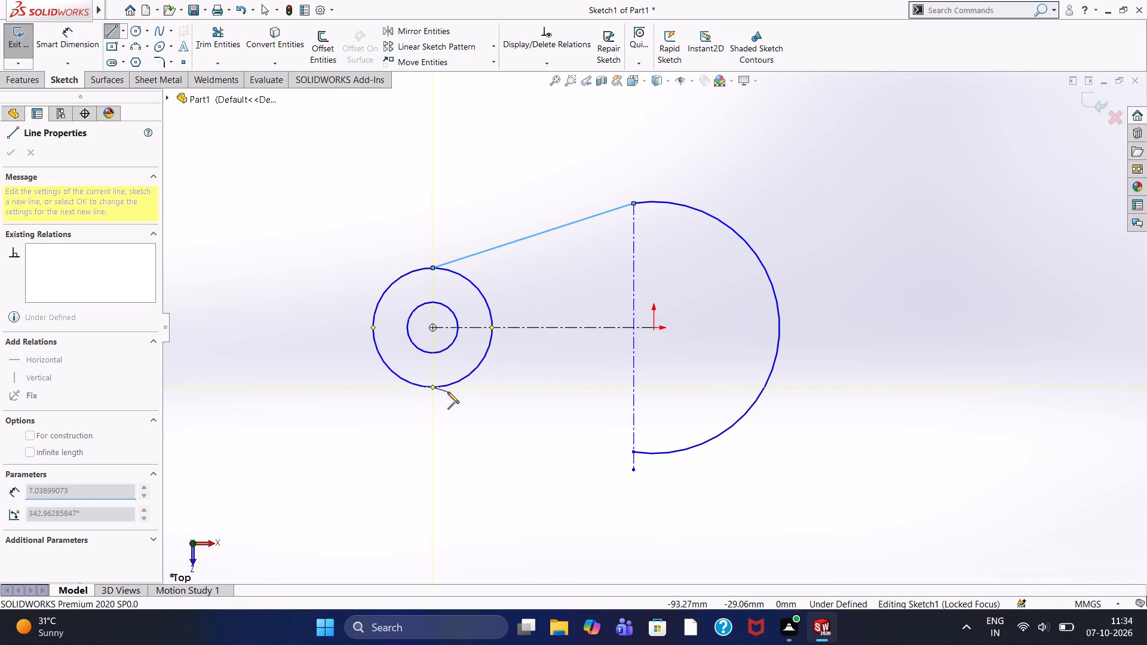
{"action": "left_click", "coordinate": [631, 451]}
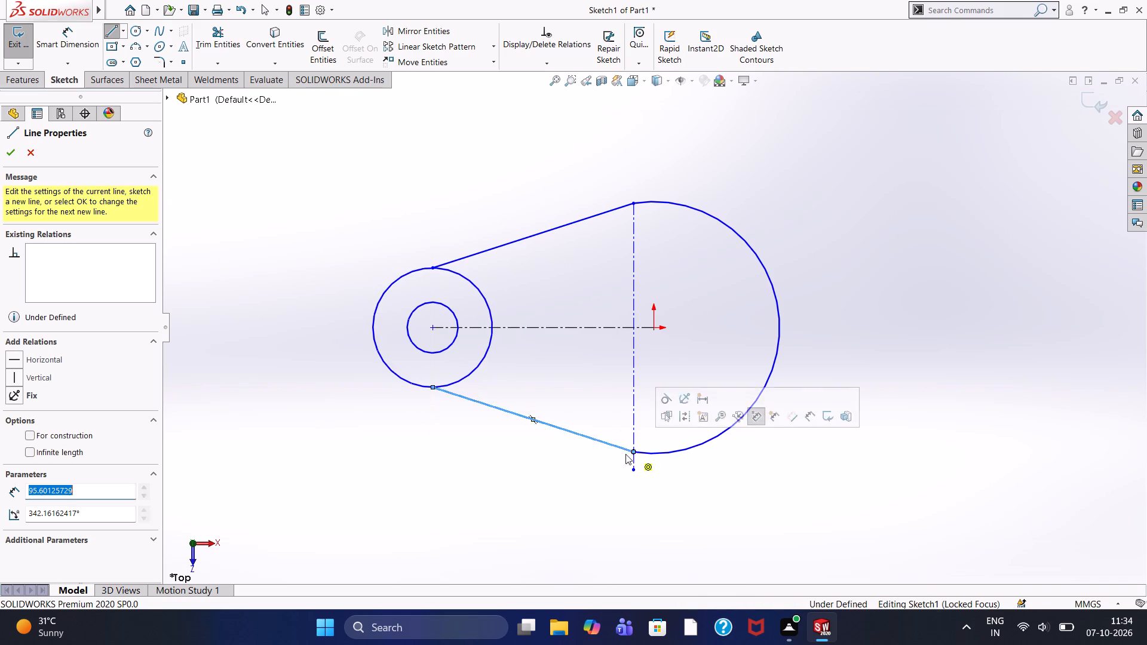
{"action": "right_click", "coordinate": [573, 391]}
{"action": "left_click", "coordinate": [591, 404]}
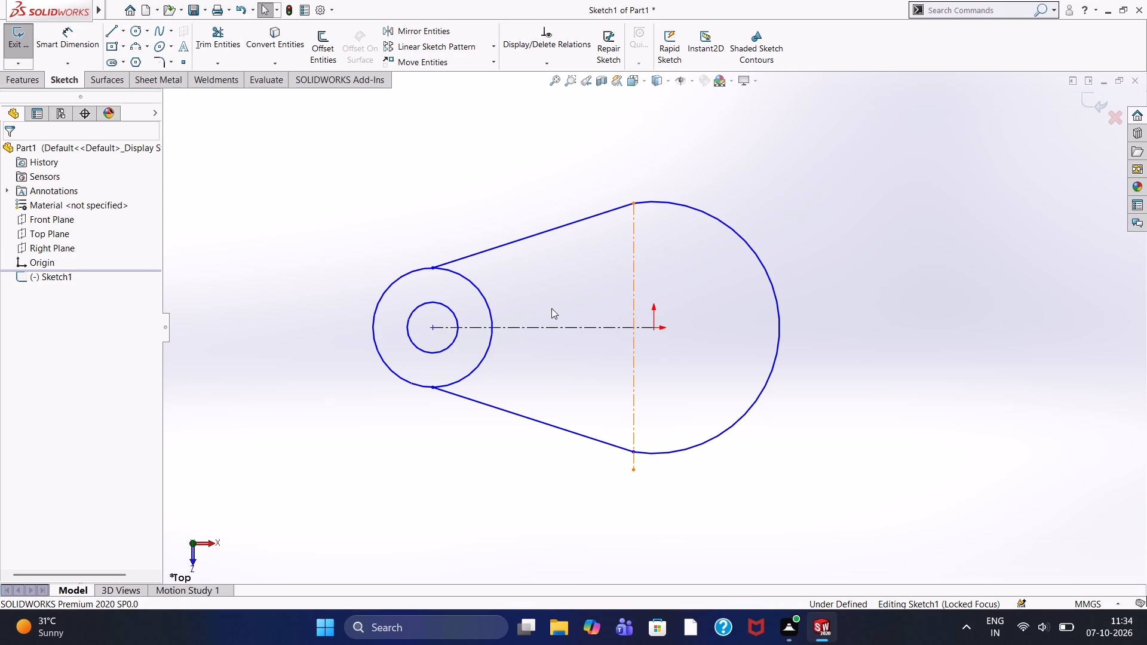
Delete the vertical centerline and the 23 mm circle from the sketch.
{"action": "left_click", "coordinate": [634, 251]}
{"action": "key", "text": "Delete"}
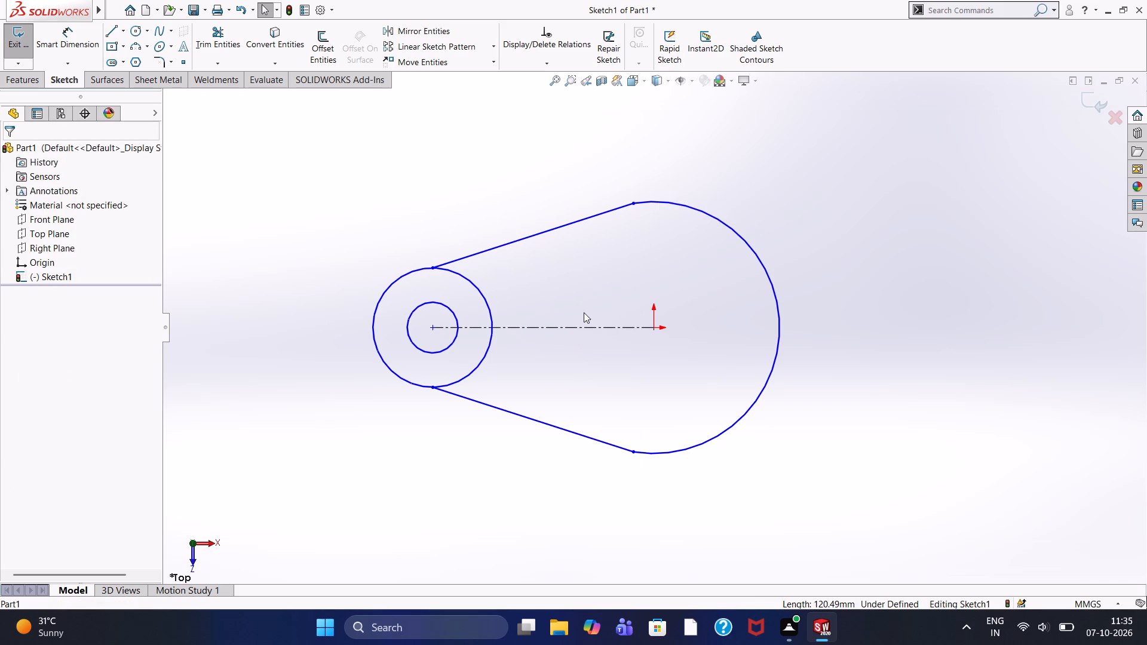
{"action": "key", "text": "Escape"}
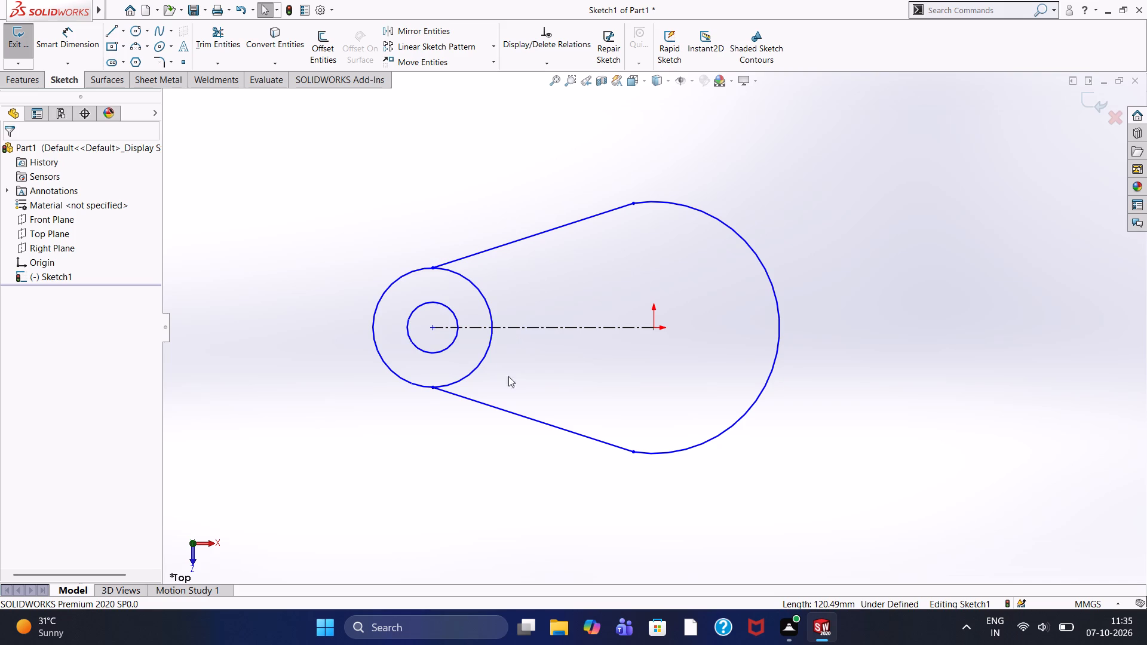
{"action": "left_click", "coordinate": [446, 348]}
{"action": "key", "text": "Delete"}
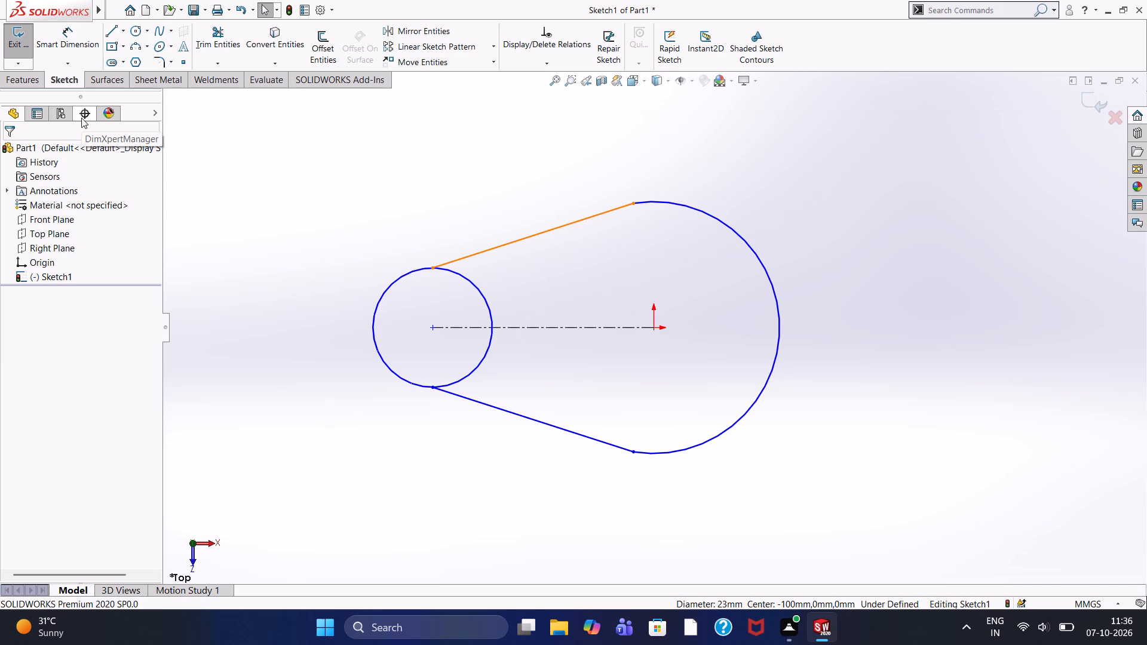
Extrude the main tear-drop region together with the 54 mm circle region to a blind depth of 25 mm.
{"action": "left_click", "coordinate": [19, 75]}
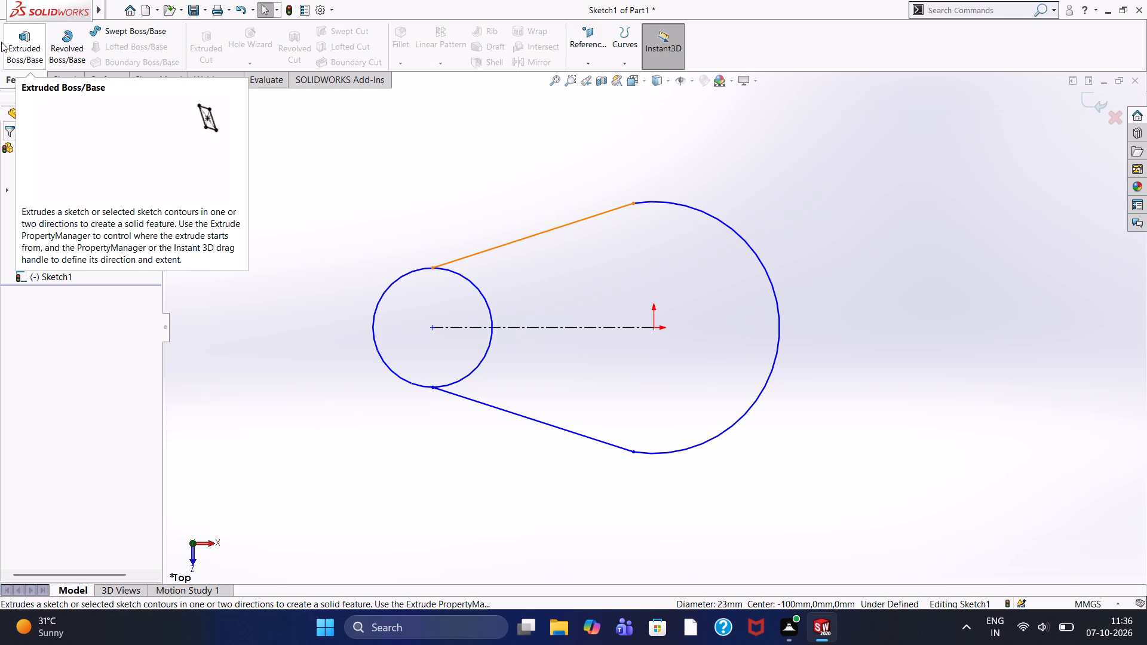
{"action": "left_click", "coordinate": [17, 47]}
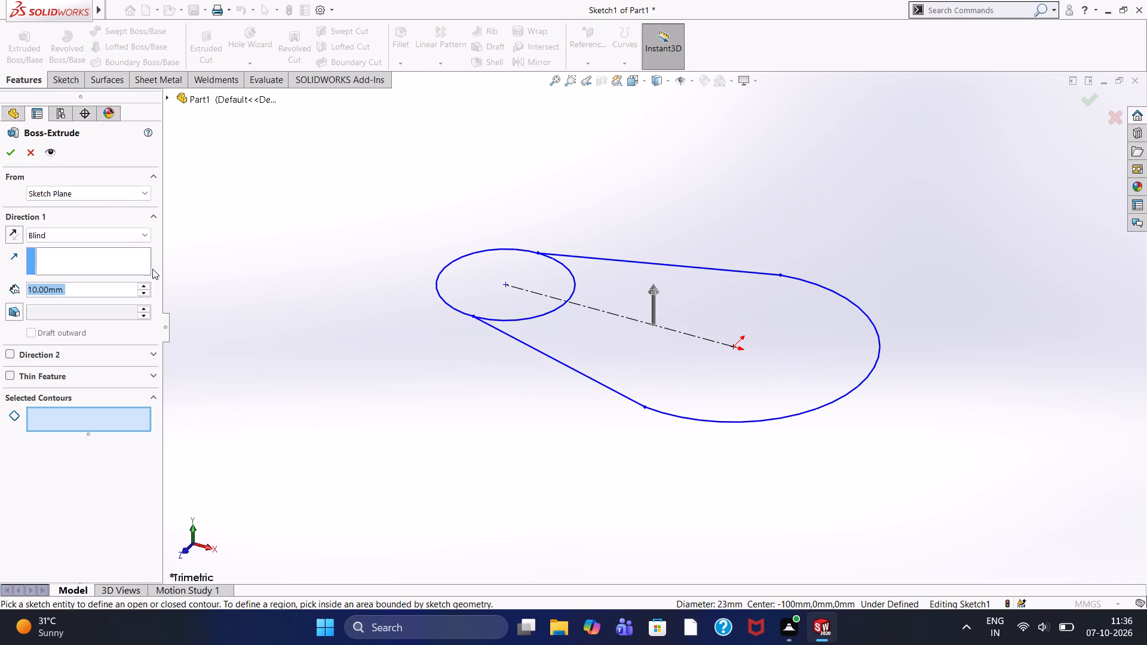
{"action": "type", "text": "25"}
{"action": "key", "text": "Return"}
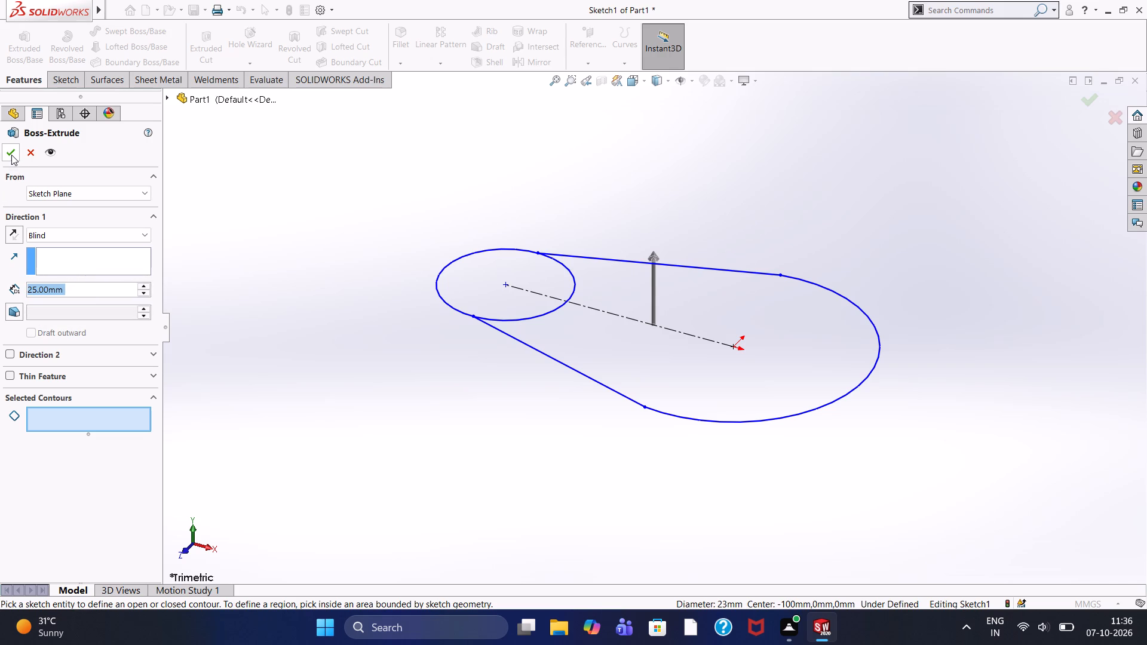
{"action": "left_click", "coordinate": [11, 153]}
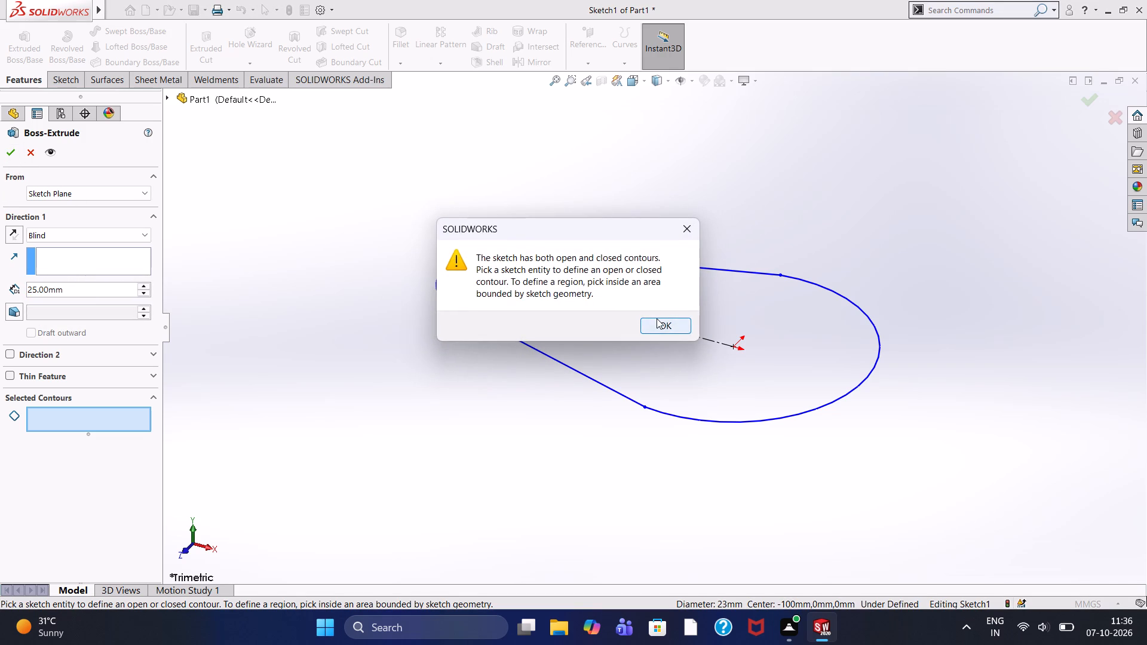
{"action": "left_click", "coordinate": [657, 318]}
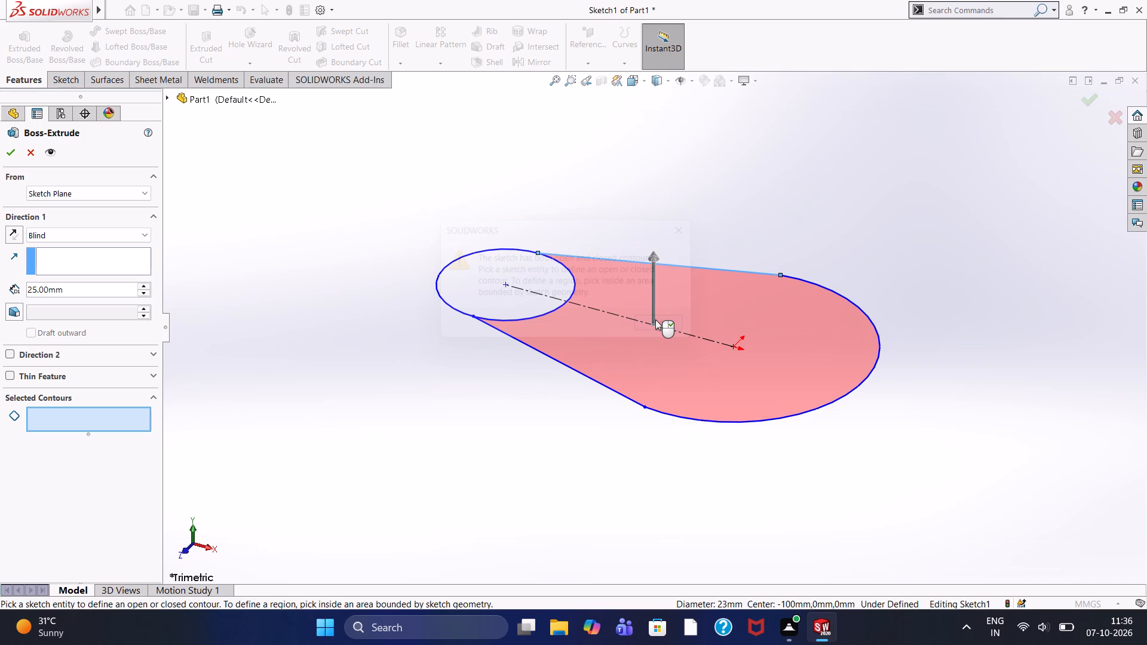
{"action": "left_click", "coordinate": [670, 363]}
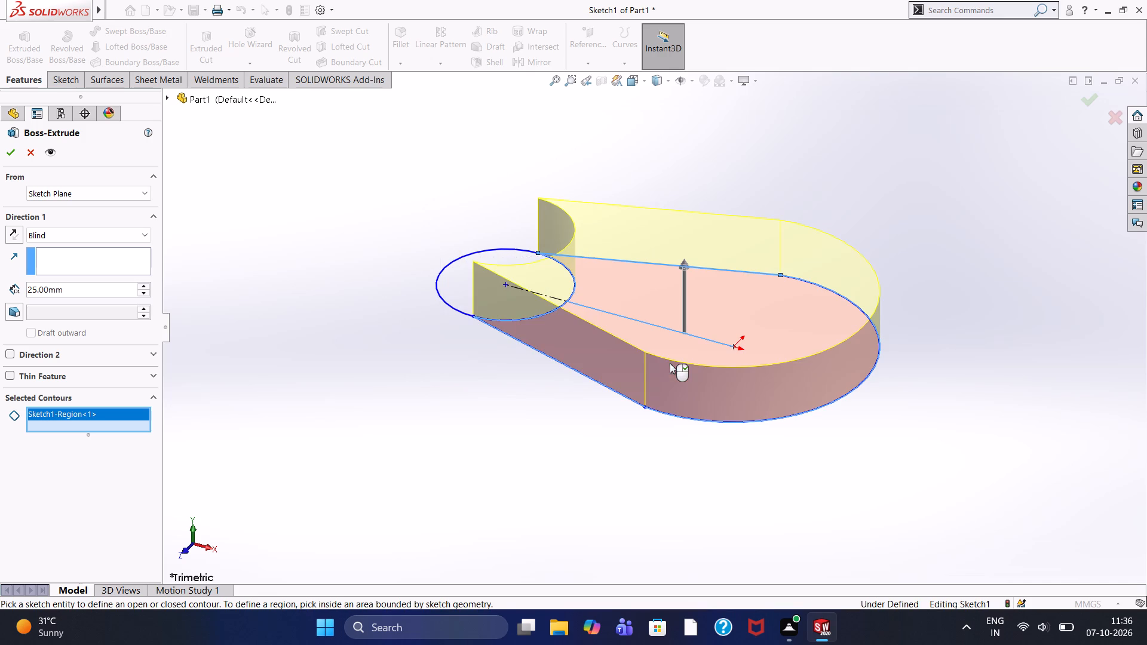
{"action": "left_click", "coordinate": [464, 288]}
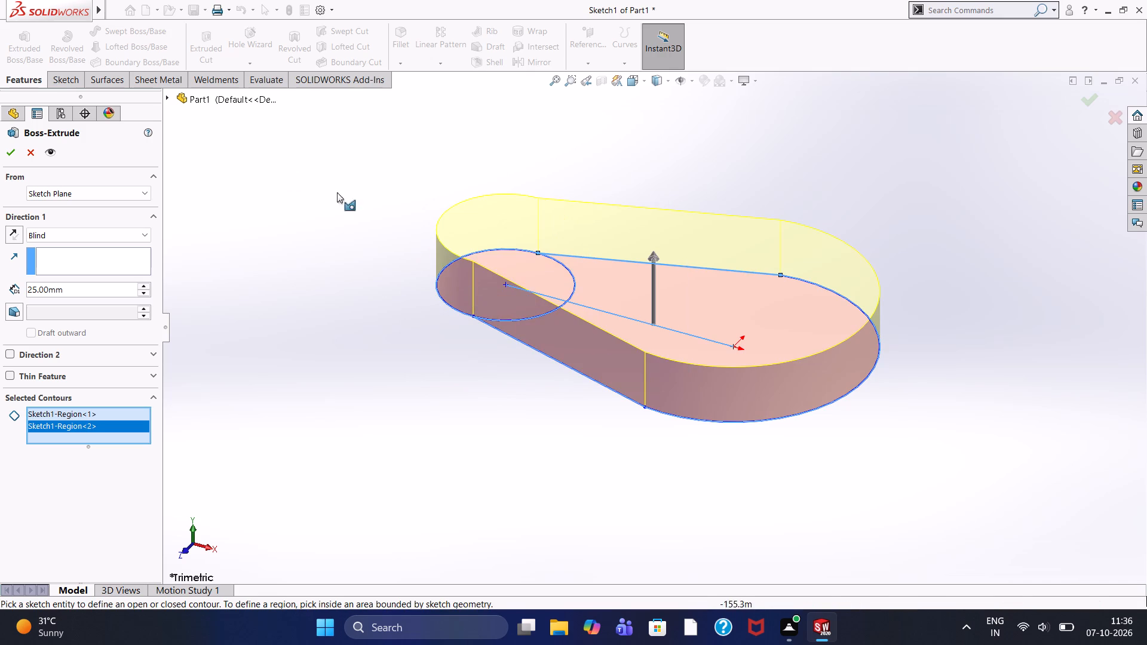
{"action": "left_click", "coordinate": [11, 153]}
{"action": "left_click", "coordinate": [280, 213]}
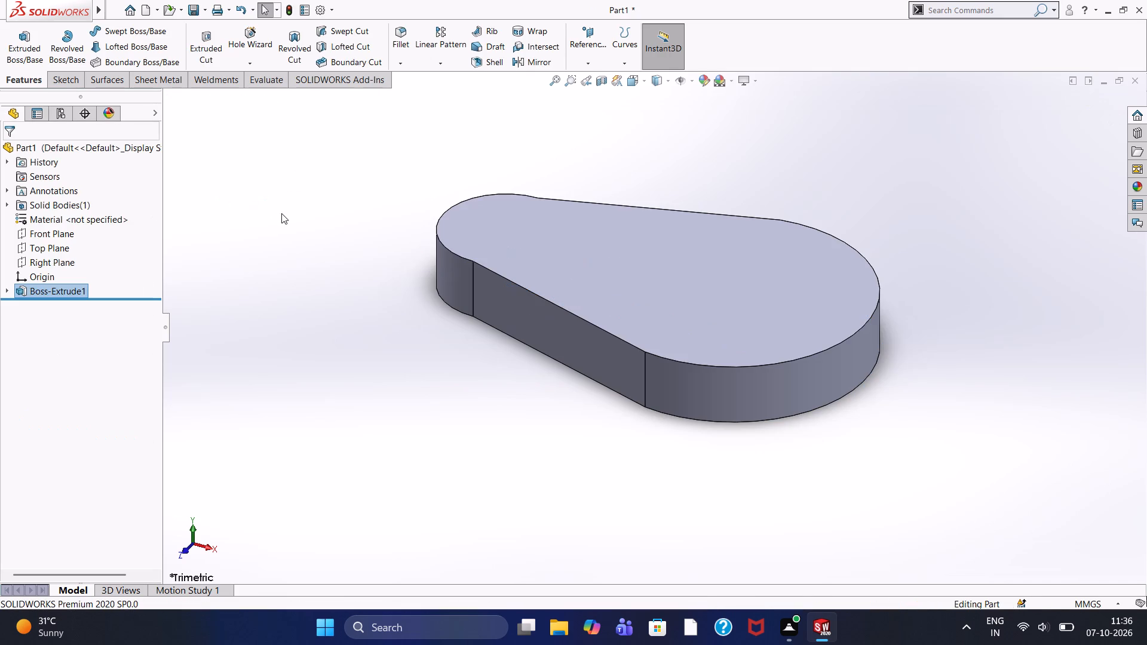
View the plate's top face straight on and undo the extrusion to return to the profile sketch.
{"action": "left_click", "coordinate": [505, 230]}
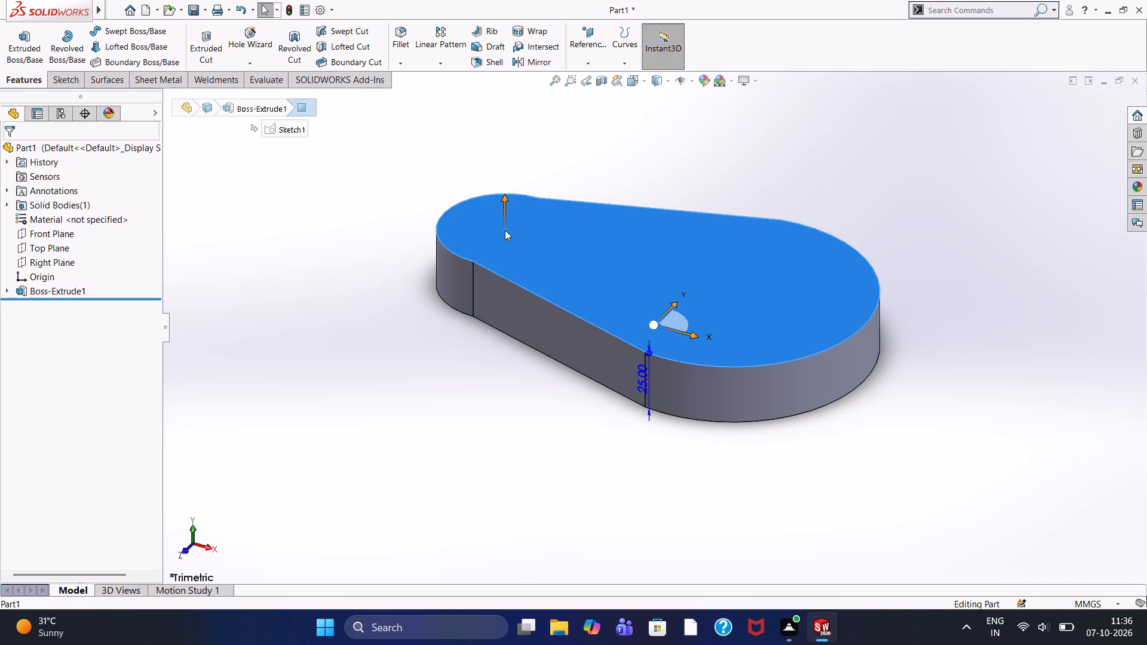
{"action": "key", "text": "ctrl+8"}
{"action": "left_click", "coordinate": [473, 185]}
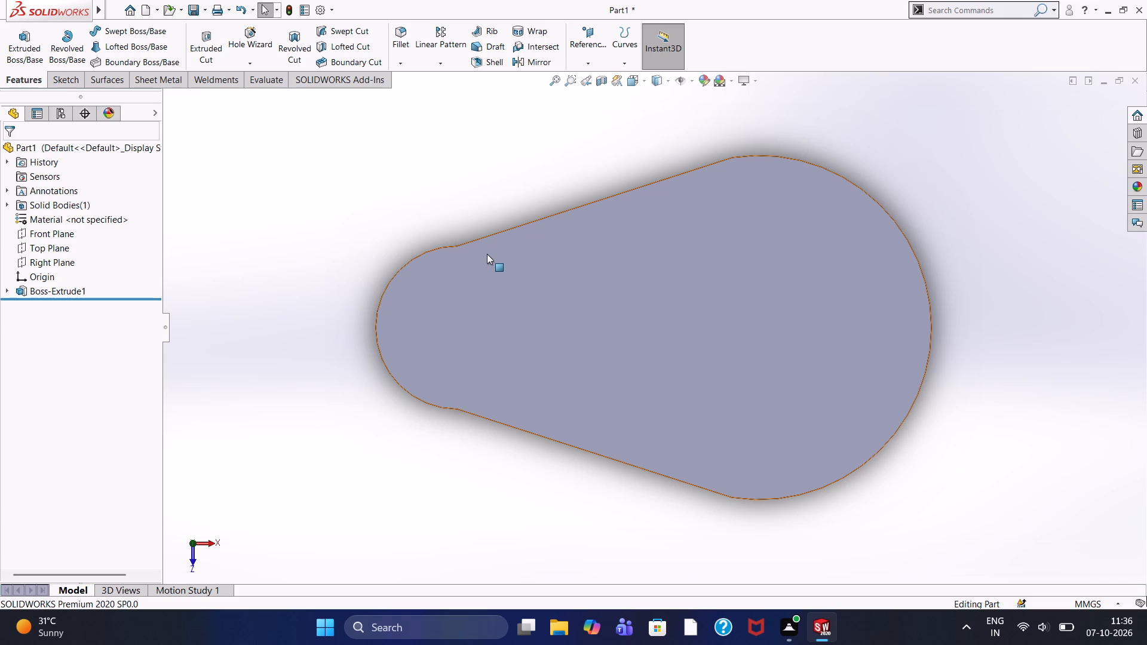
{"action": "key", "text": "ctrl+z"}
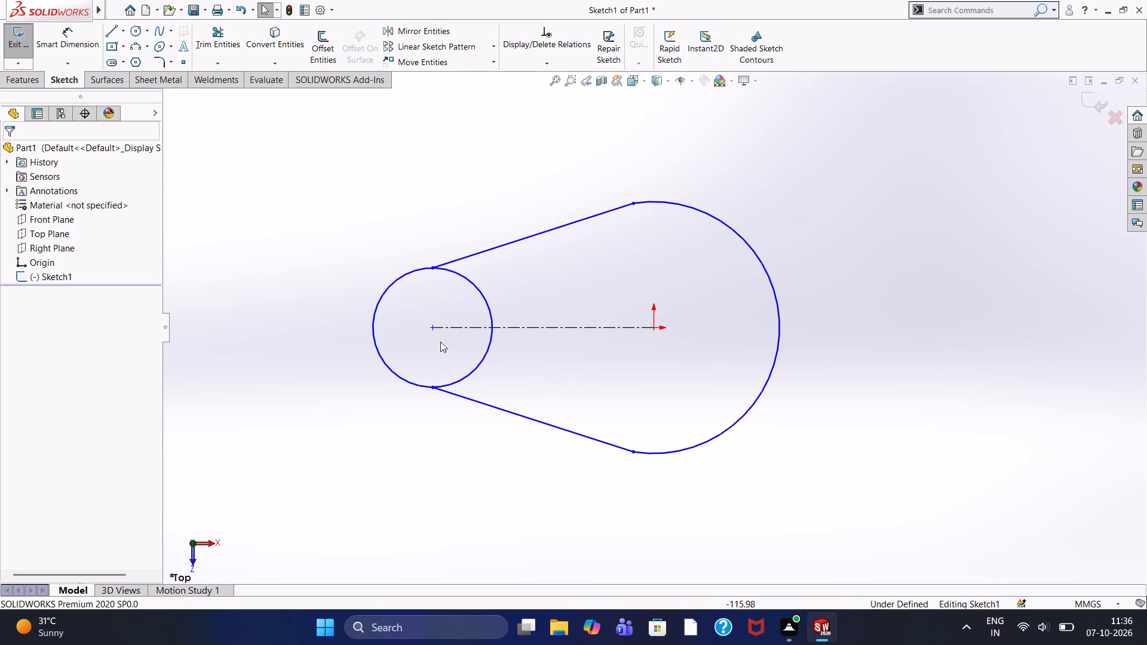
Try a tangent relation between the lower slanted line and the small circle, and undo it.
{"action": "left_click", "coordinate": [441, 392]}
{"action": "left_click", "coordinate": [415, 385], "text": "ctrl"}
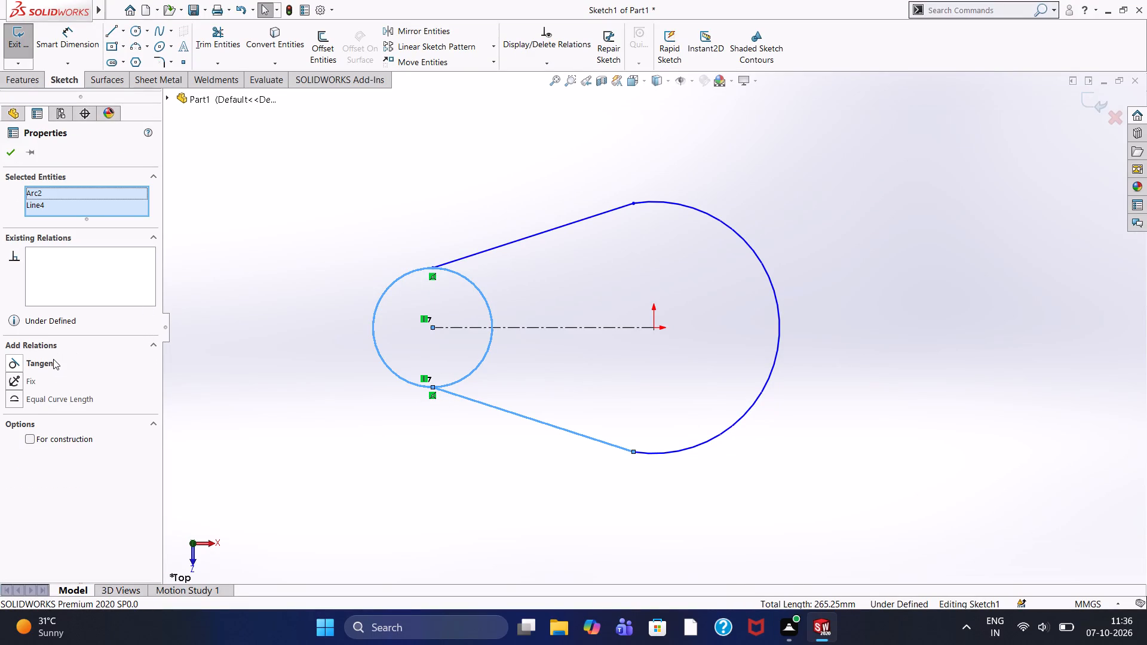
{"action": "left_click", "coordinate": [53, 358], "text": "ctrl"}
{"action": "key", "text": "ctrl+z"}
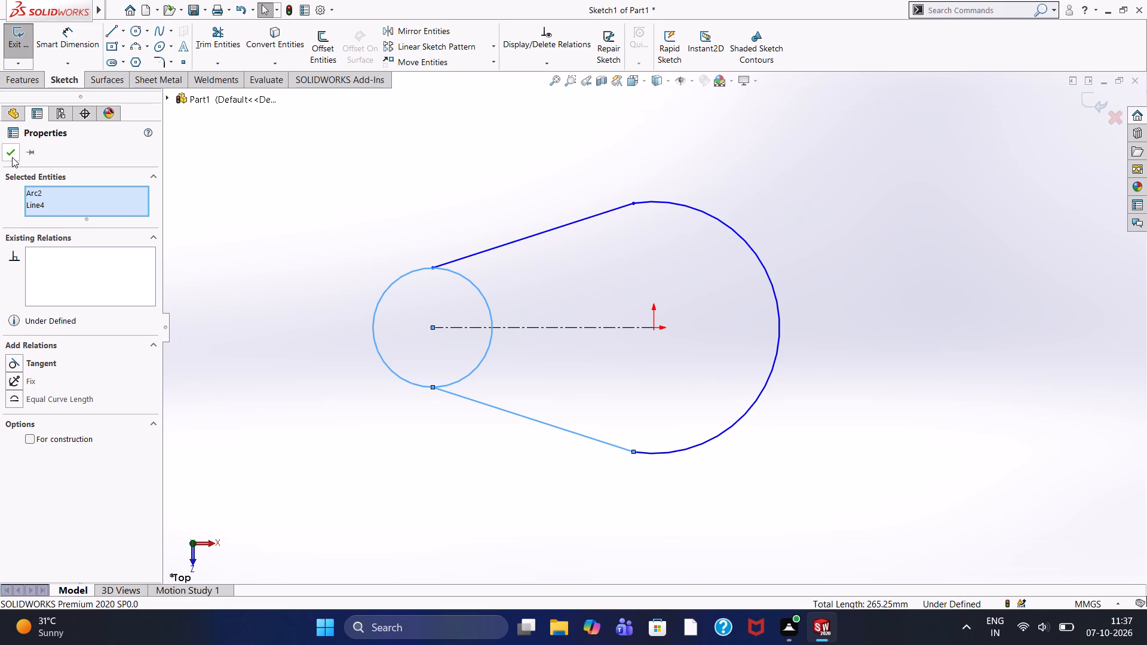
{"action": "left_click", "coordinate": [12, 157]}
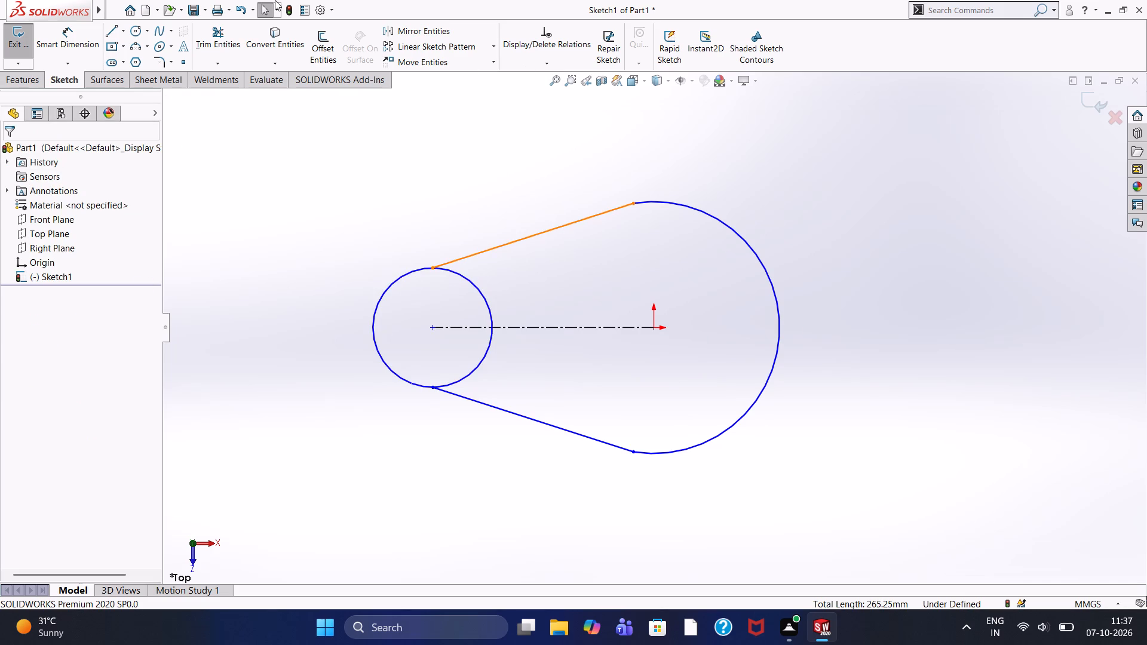
Trim away the inner half of the 54 mm circle between the two slanted lines, leaving a single closed outline.
{"action": "left_click", "coordinate": [228, 39]}
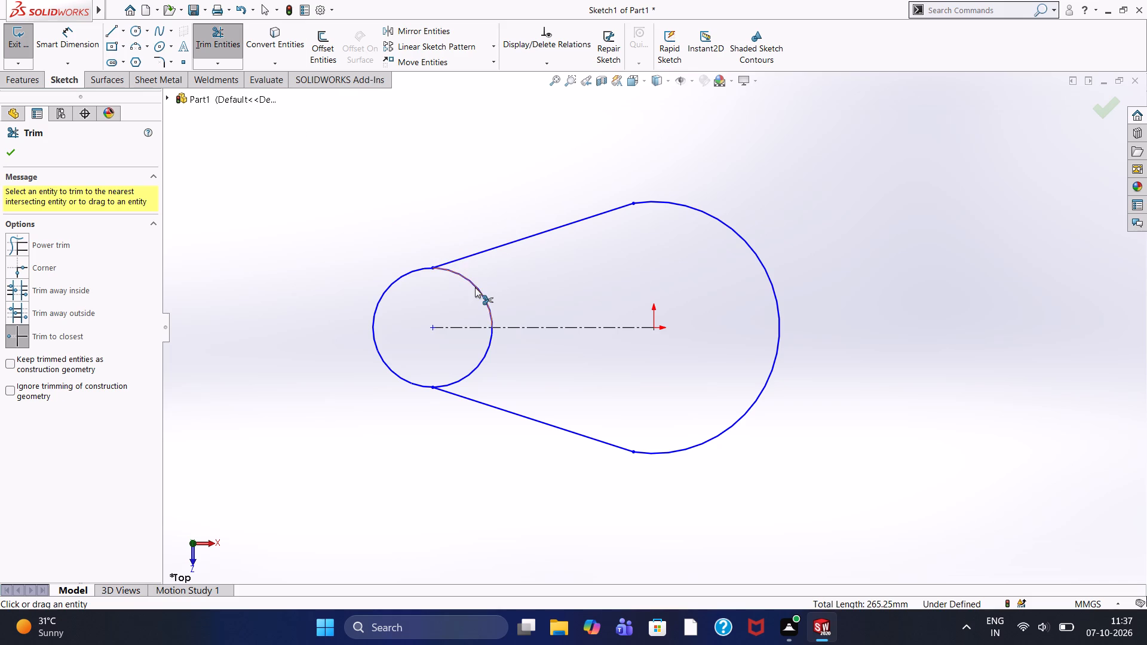
{"action": "left_click", "coordinate": [475, 287]}
{"action": "left_click", "coordinate": [479, 366]}
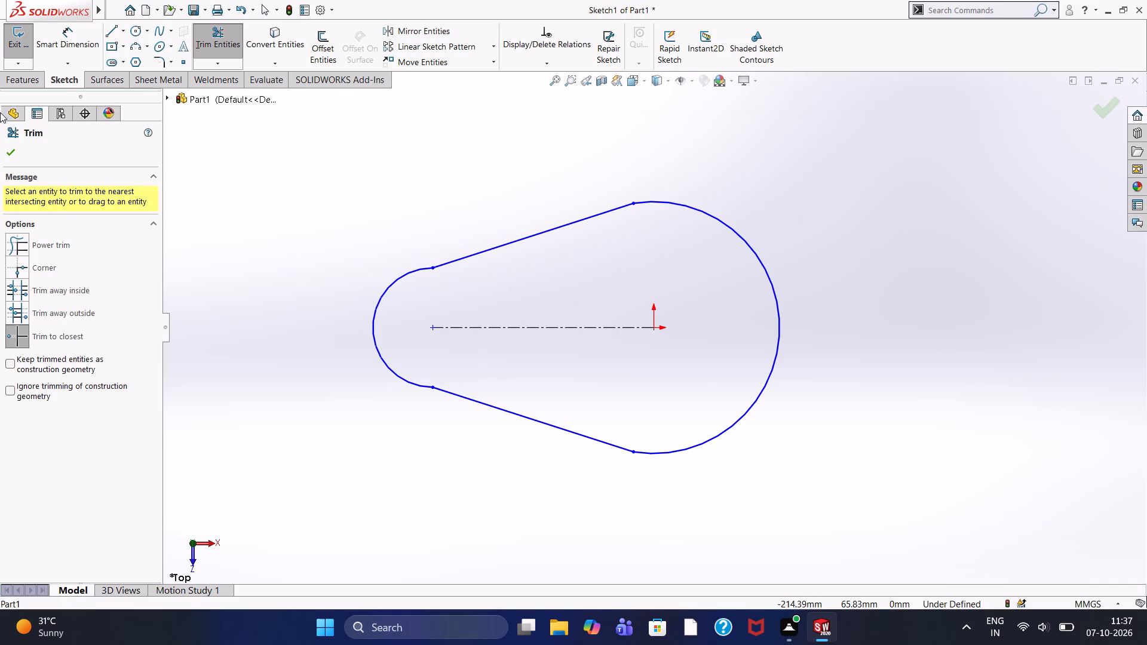
{"action": "left_click", "coordinate": [11, 149]}
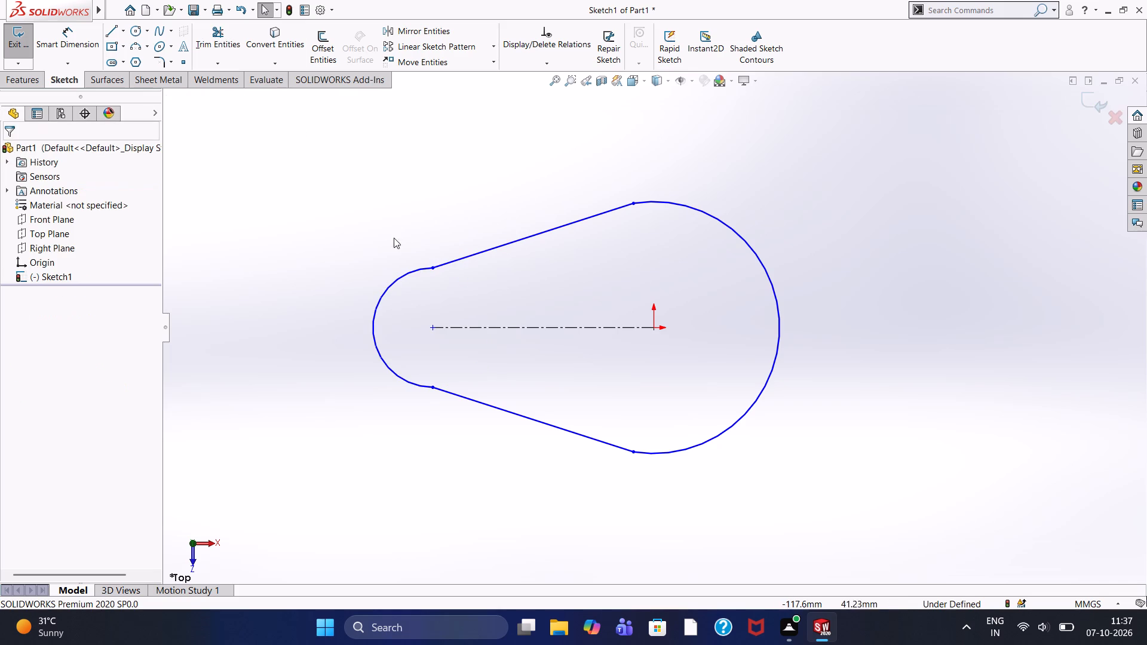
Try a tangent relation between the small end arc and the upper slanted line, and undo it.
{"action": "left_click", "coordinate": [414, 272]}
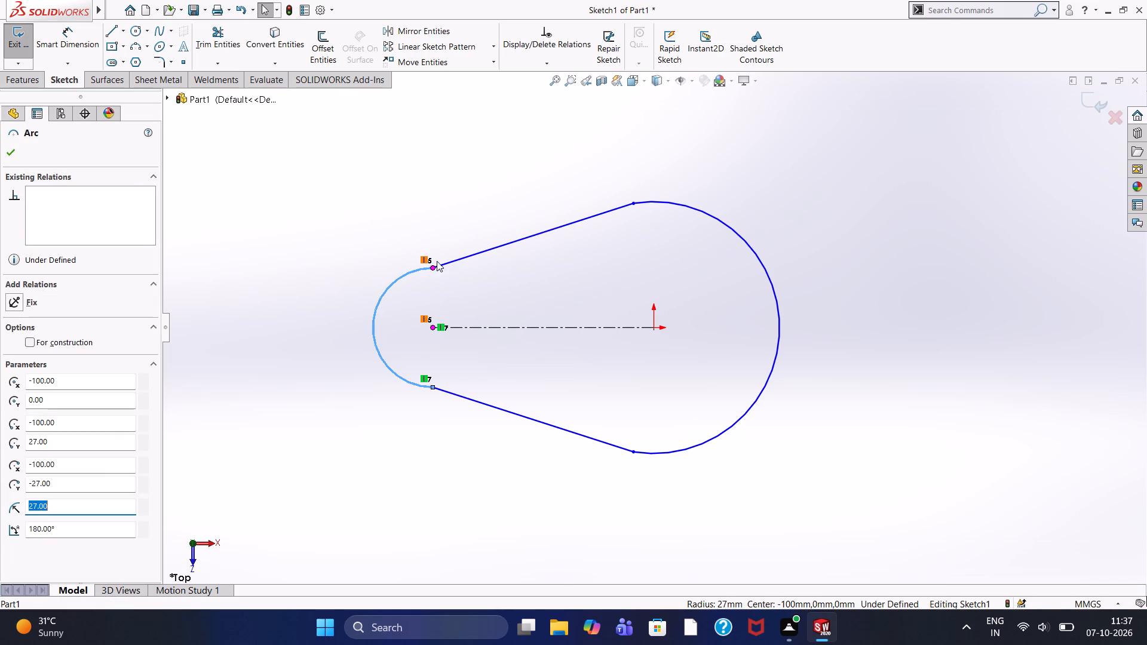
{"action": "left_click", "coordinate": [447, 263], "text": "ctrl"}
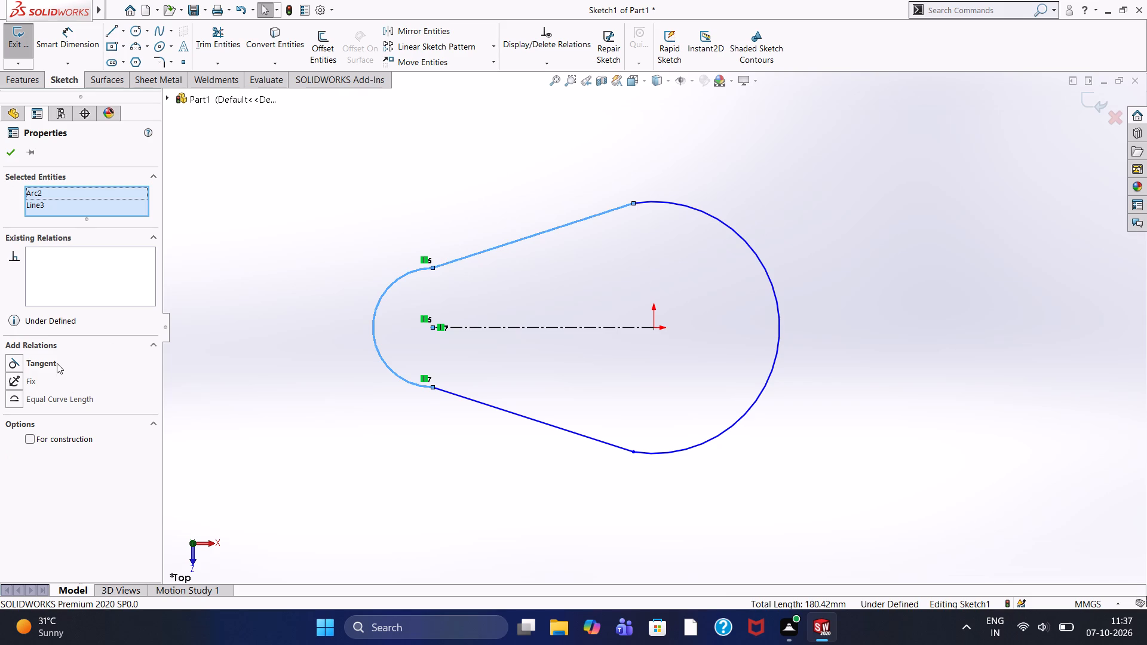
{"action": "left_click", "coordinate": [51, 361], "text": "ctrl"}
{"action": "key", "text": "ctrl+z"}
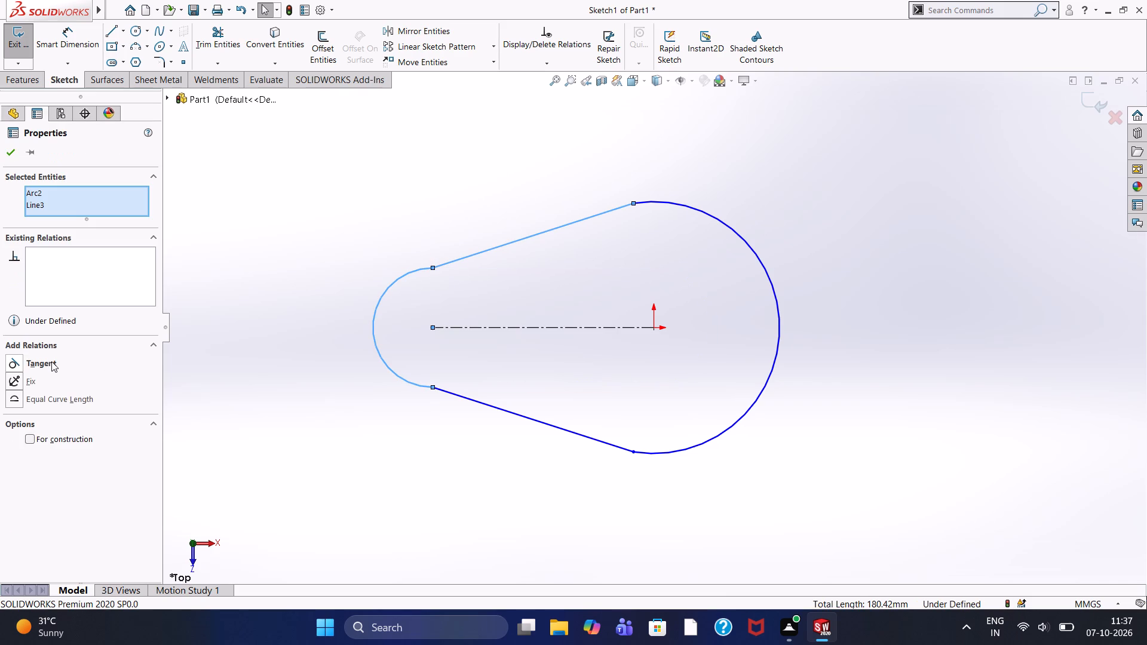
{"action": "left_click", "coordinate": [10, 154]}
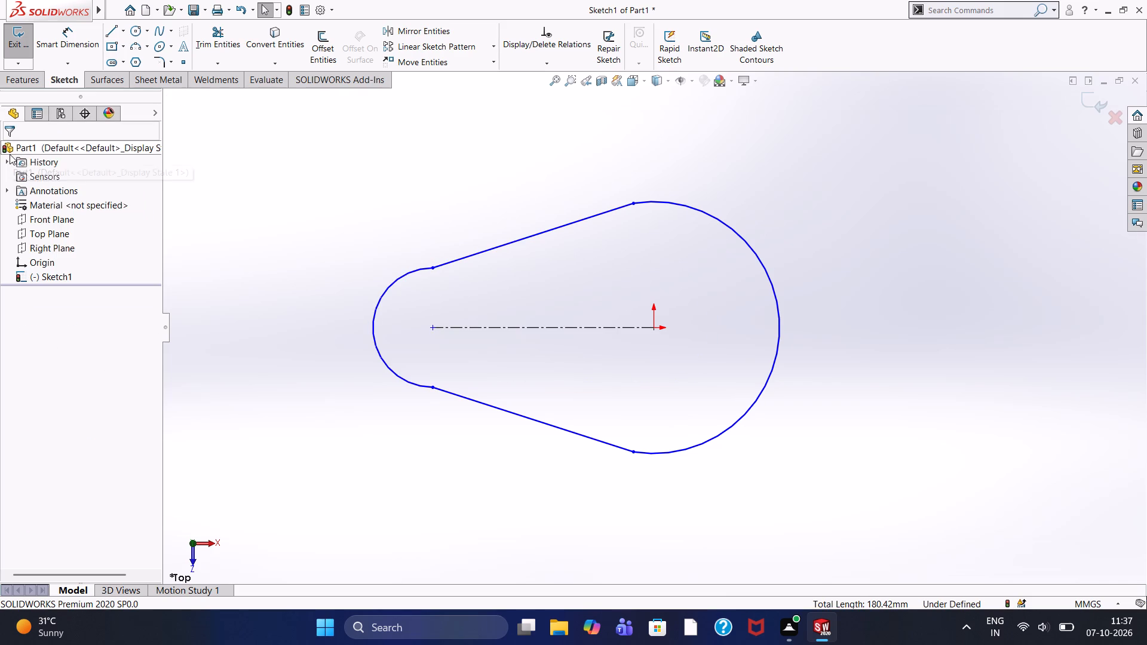
Extrude the closed tear-drop profile as a blind boss 25 mm deep.
{"action": "left_click", "coordinate": [24, 83]}
{"action": "left_click", "coordinate": [26, 59]}
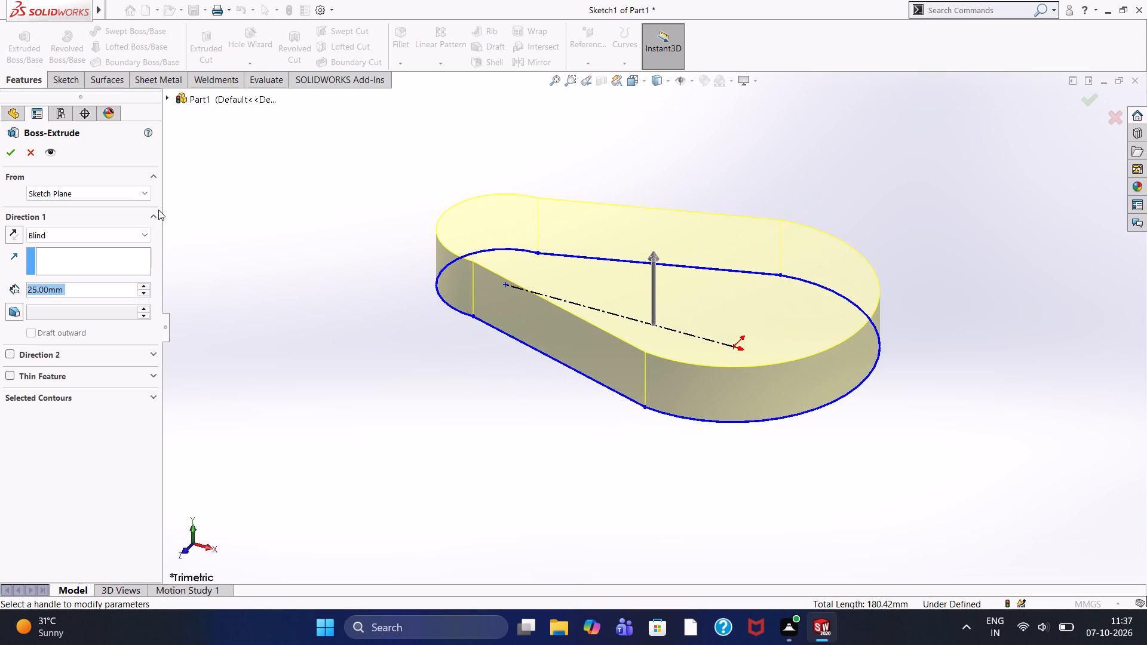
{"action": "left_click", "coordinate": [17, 154]}
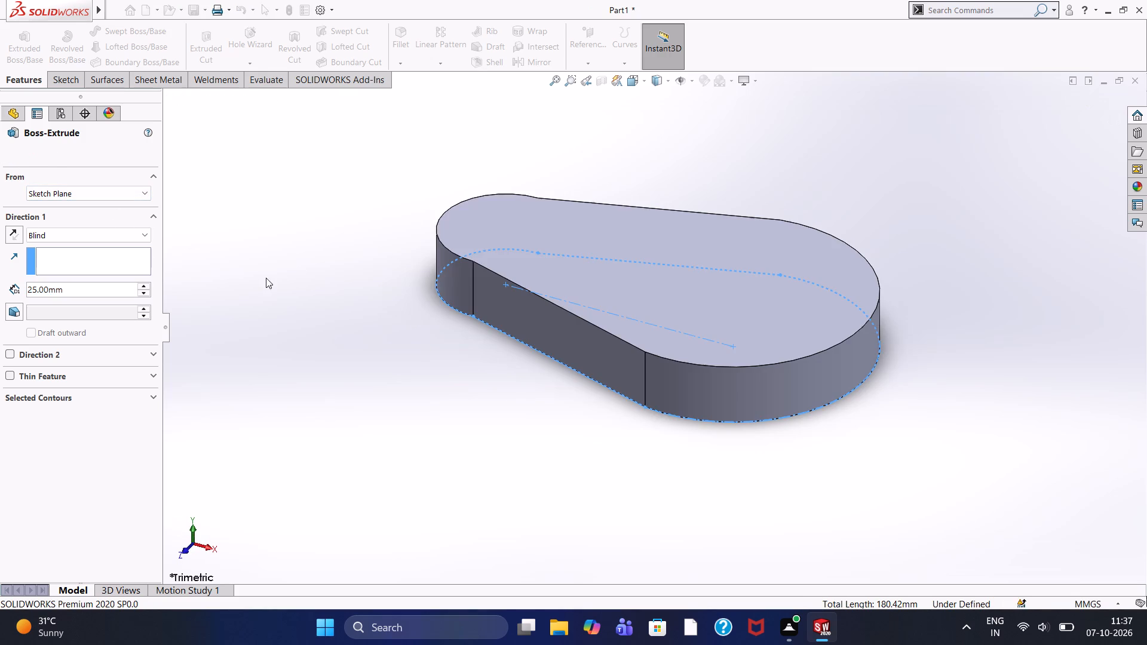
{"action": "left_click", "coordinate": [302, 268]}
Sketch a 54 mm diameter circle on the plate's top face, concentric with the small end arc.
{"action": "left_click", "coordinate": [500, 254]}
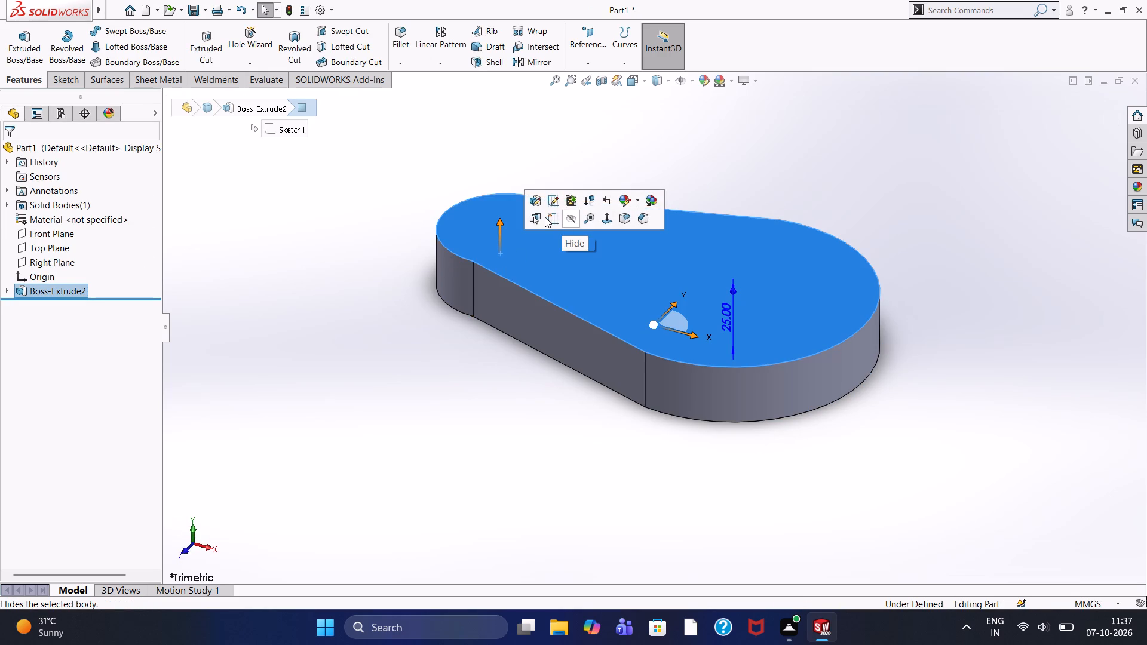
{"action": "left_click", "coordinate": [554, 220]}
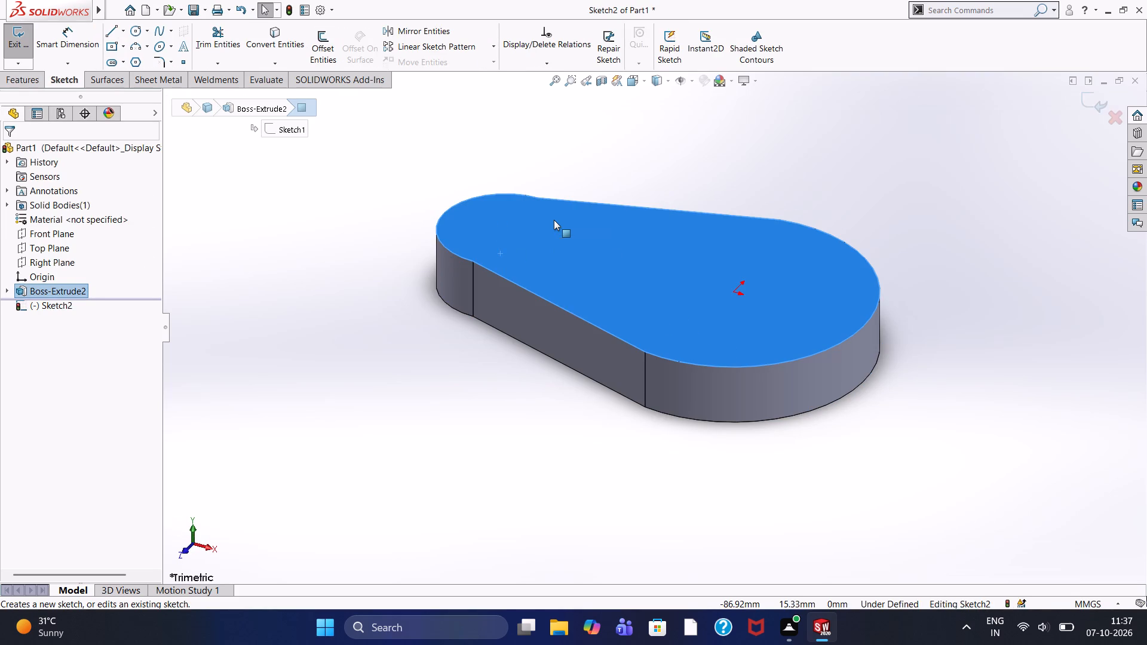
{"action": "key", "text": "ctrl+8"}
{"action": "left_click", "coordinate": [452, 198]}
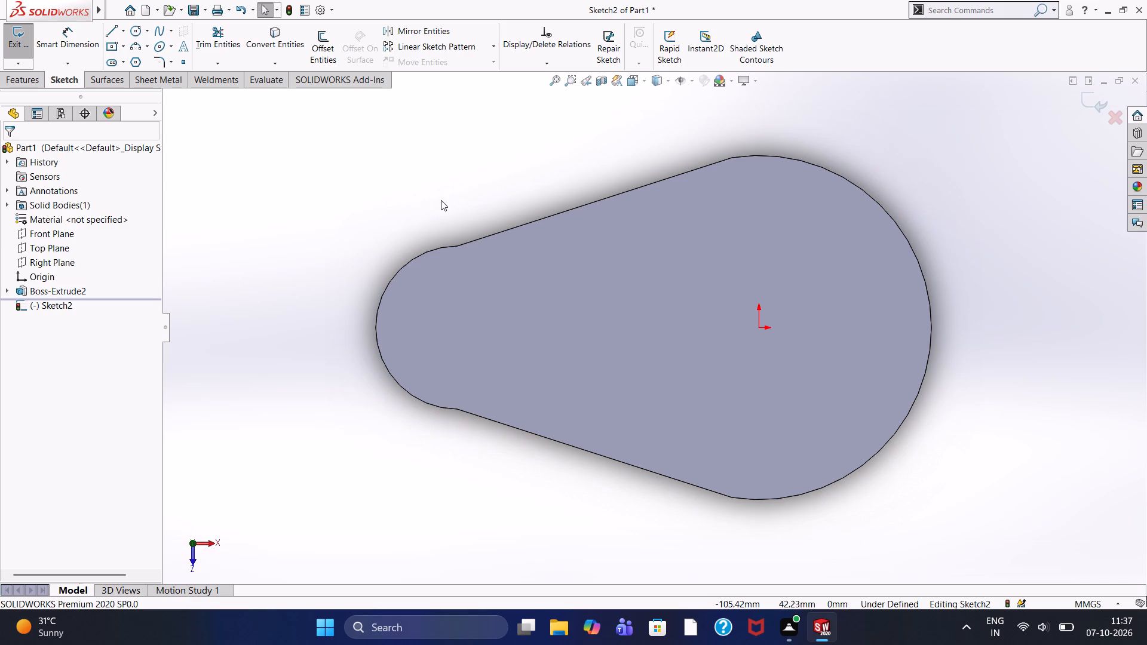
{"action": "left_click", "coordinate": [134, 34]}
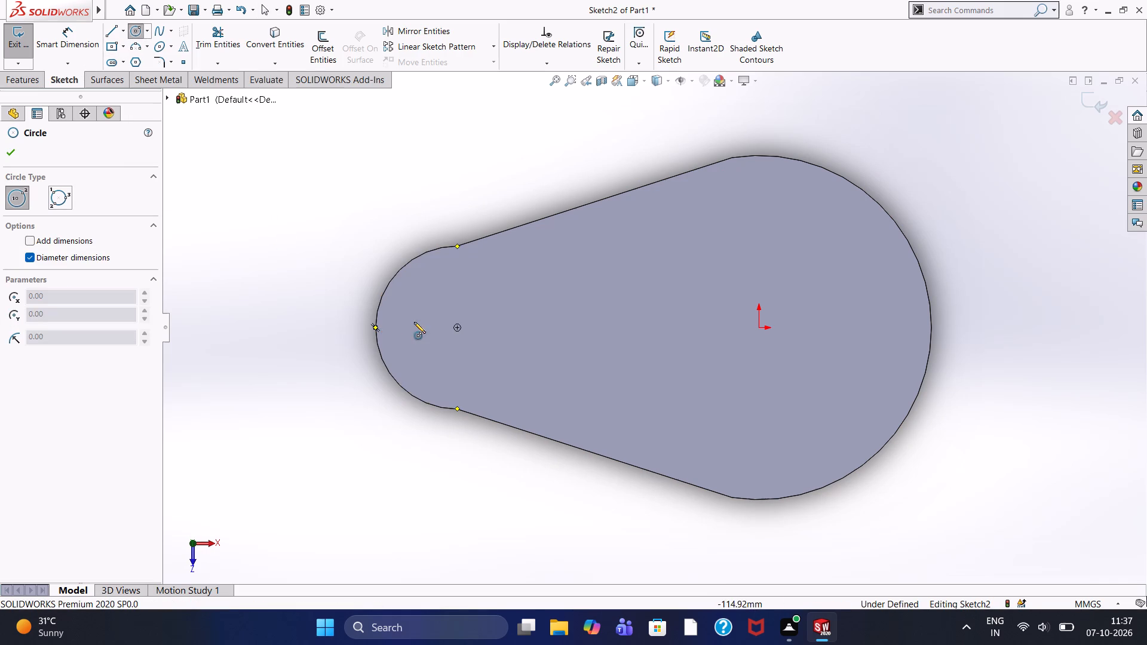
{"action": "left_click", "coordinate": [456, 327]}
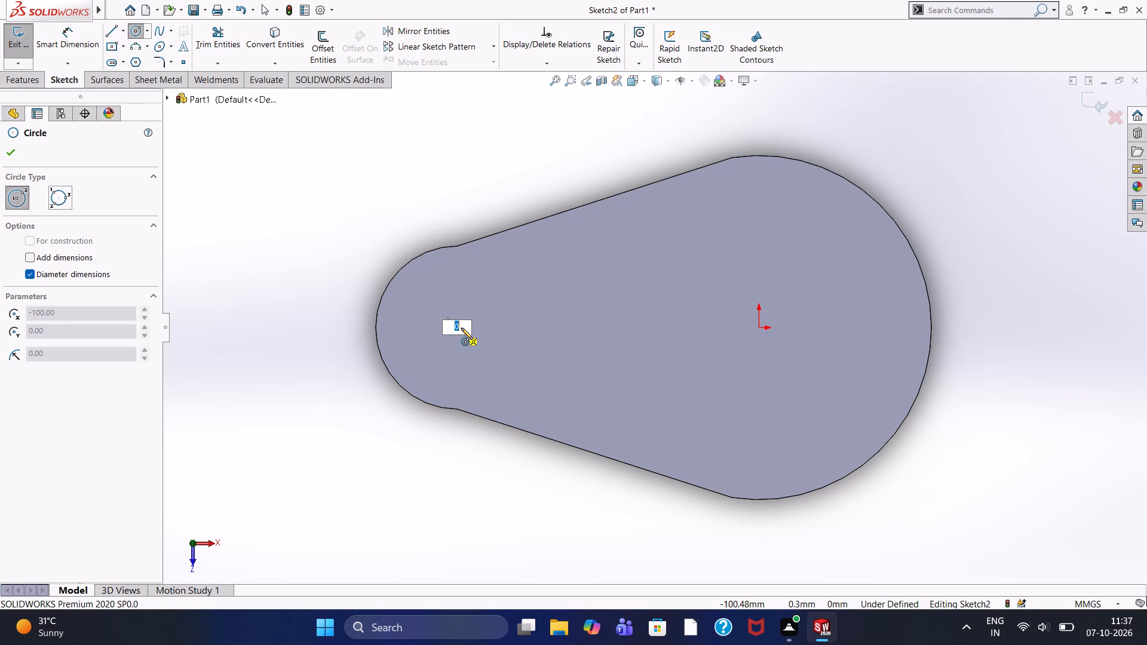
{"action": "type", "text": "54"}
{"action": "key", "text": "Return"}
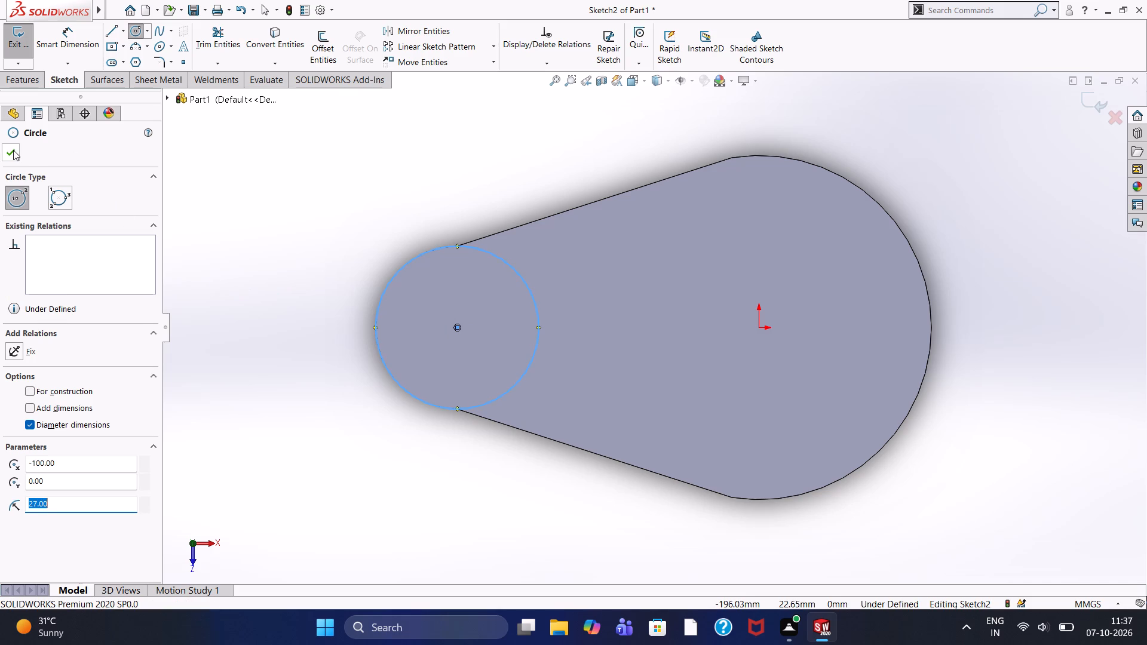
{"action": "left_click", "coordinate": [13, 150]}
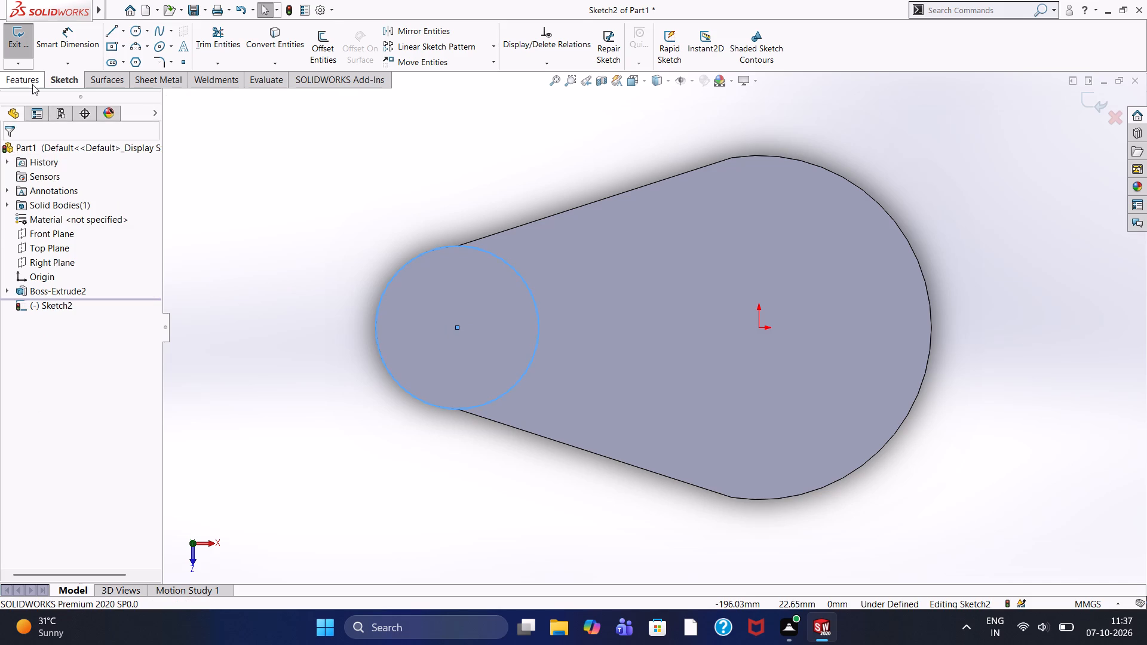
Extrude the 54 mm circle as a blind boss 13 mm high, merged with the plate.
{"action": "left_click", "coordinate": [32, 84]}
{"action": "left_click", "coordinate": [24, 51]}
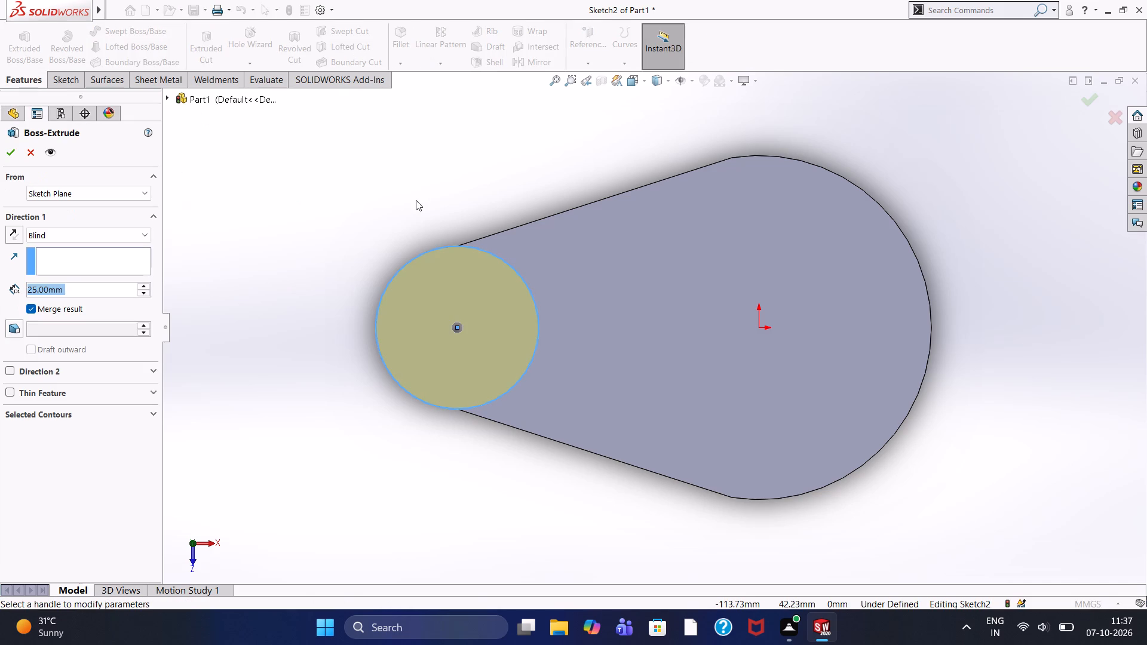
{"action": "middle_click_drag", "start_coordinate": [333, 311], "coordinate": [339, 222]}
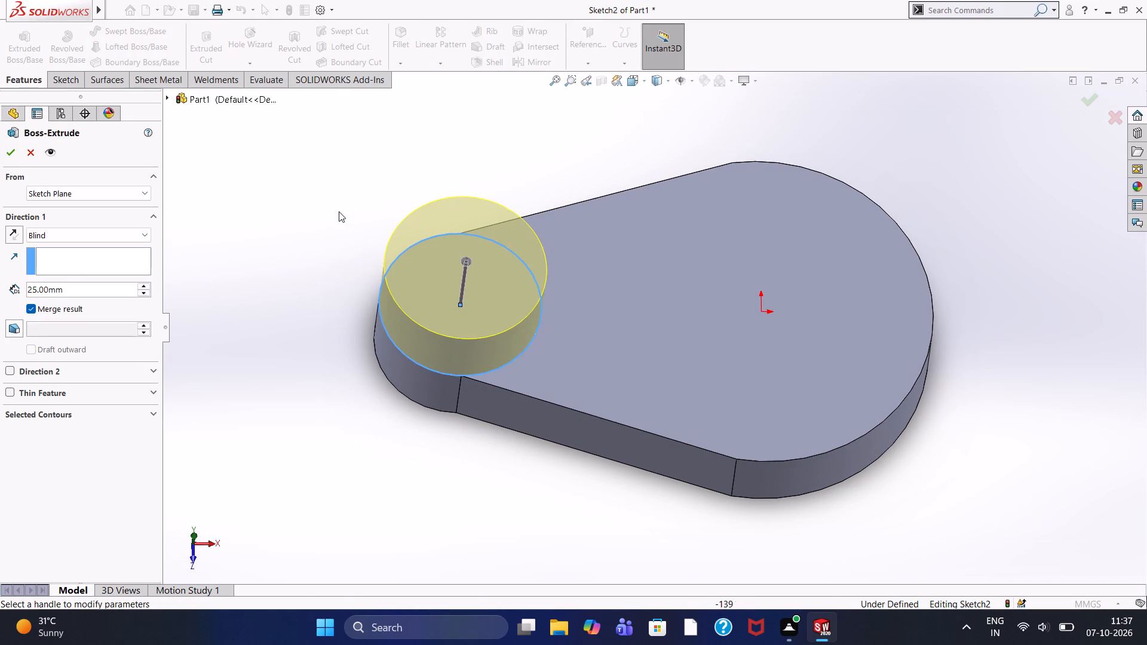
{"action": "left_click_drag", "start_coordinate": [89, 293], "coordinate": [0, 285]}
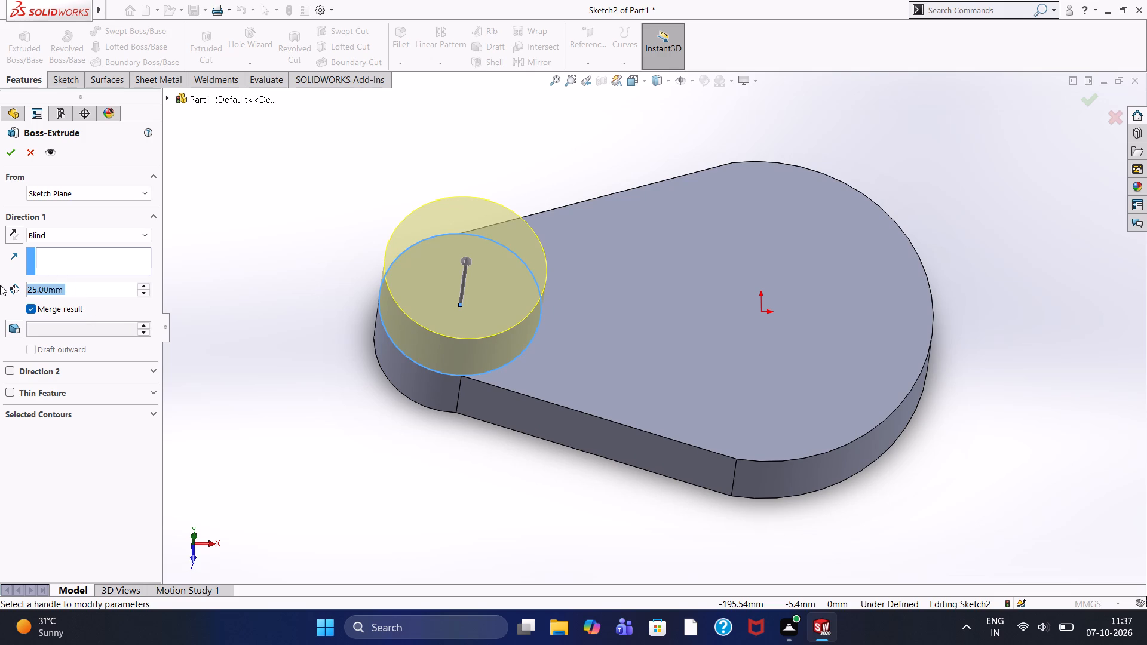
{"action": "type", "text": "13"}
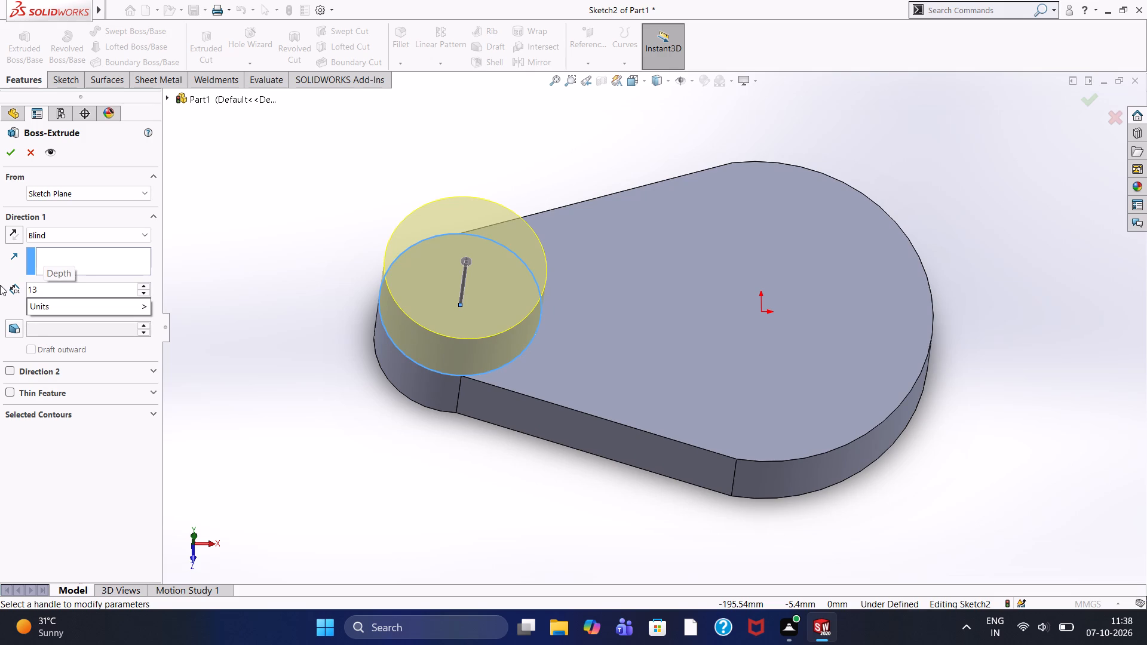
{"action": "key", "text": "Return"}
{"action": "left_click", "coordinate": [8, 149]}
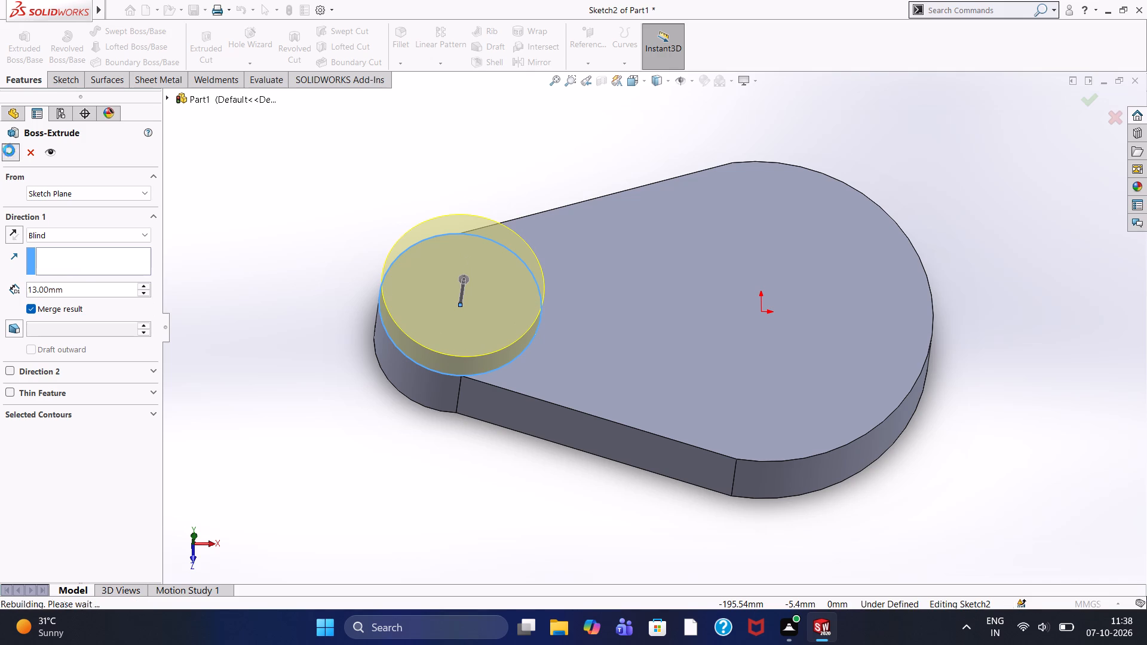
Sketch a 23 mm diameter circle on the top face of the round boss, concentric with its edge.
{"action": "left_click", "coordinate": [452, 290]}
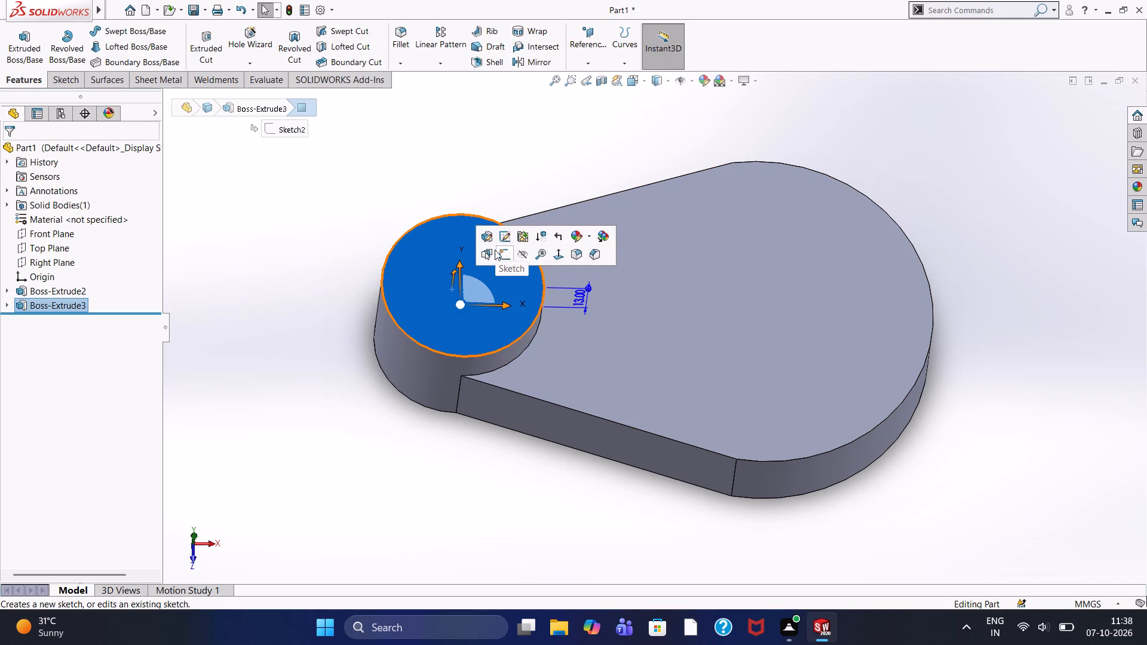
{"action": "left_click", "coordinate": [504, 256]}
{"action": "key", "text": "ctrl+8"}
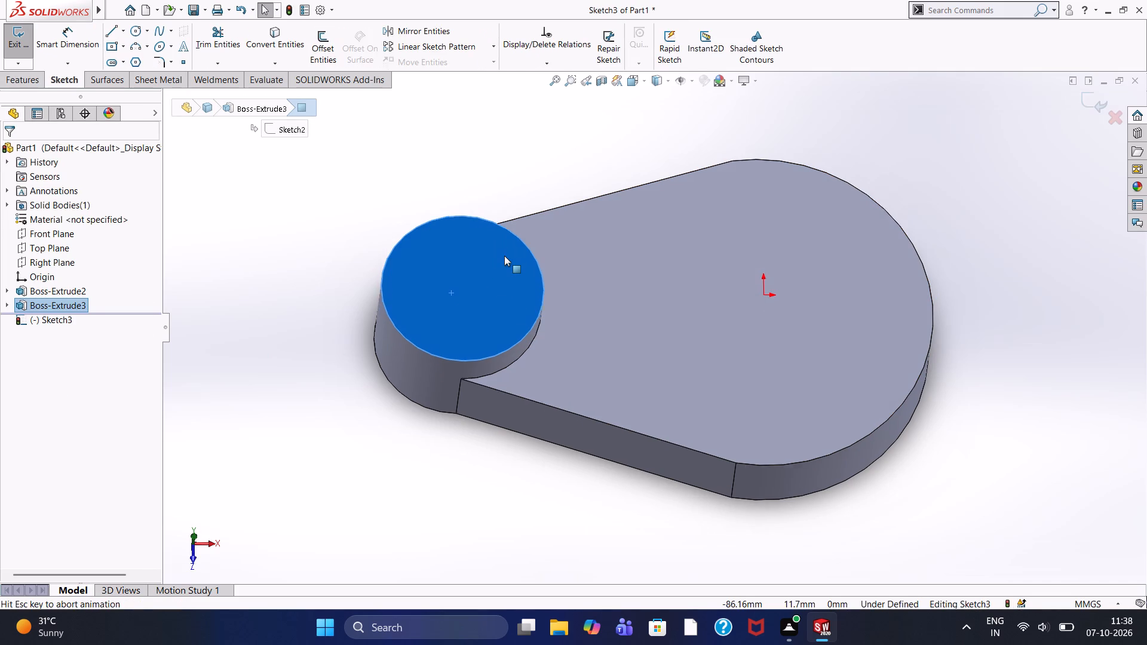
{"action": "left_click", "coordinate": [424, 185]}
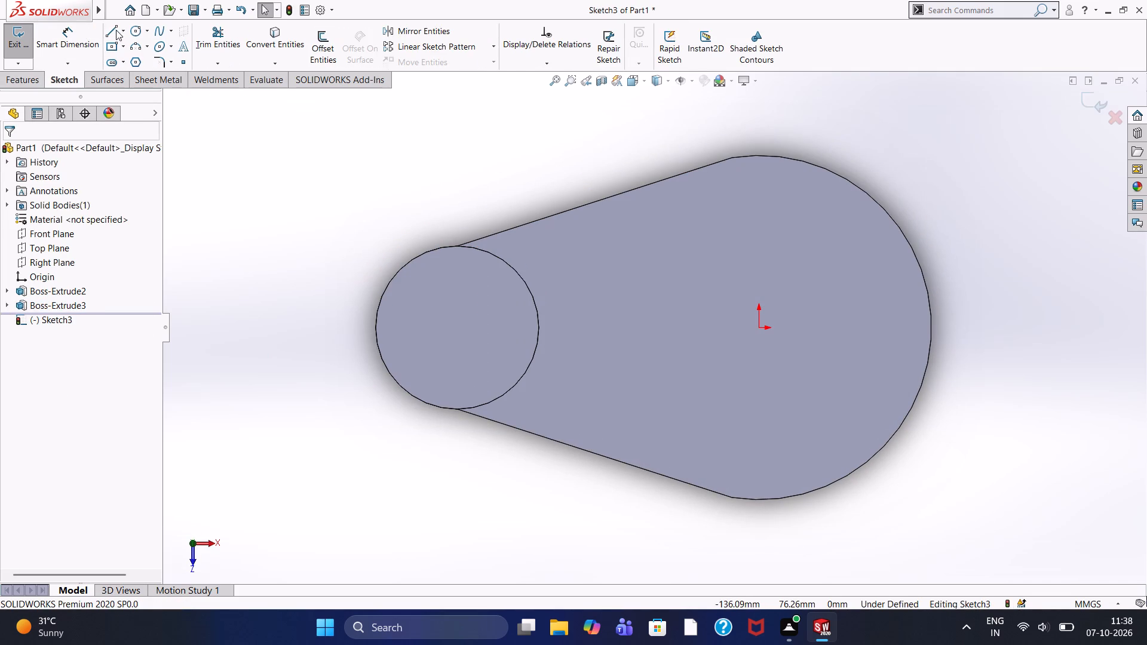
{"action": "left_click", "coordinate": [131, 30]}
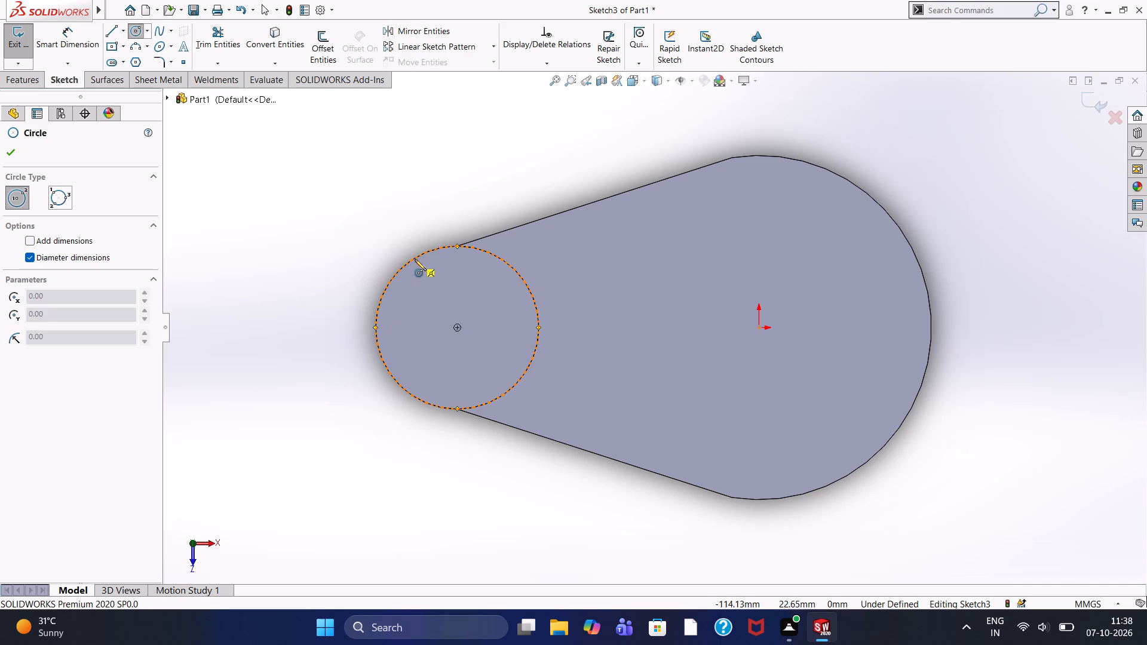
{"action": "left_click", "coordinate": [457, 328]}
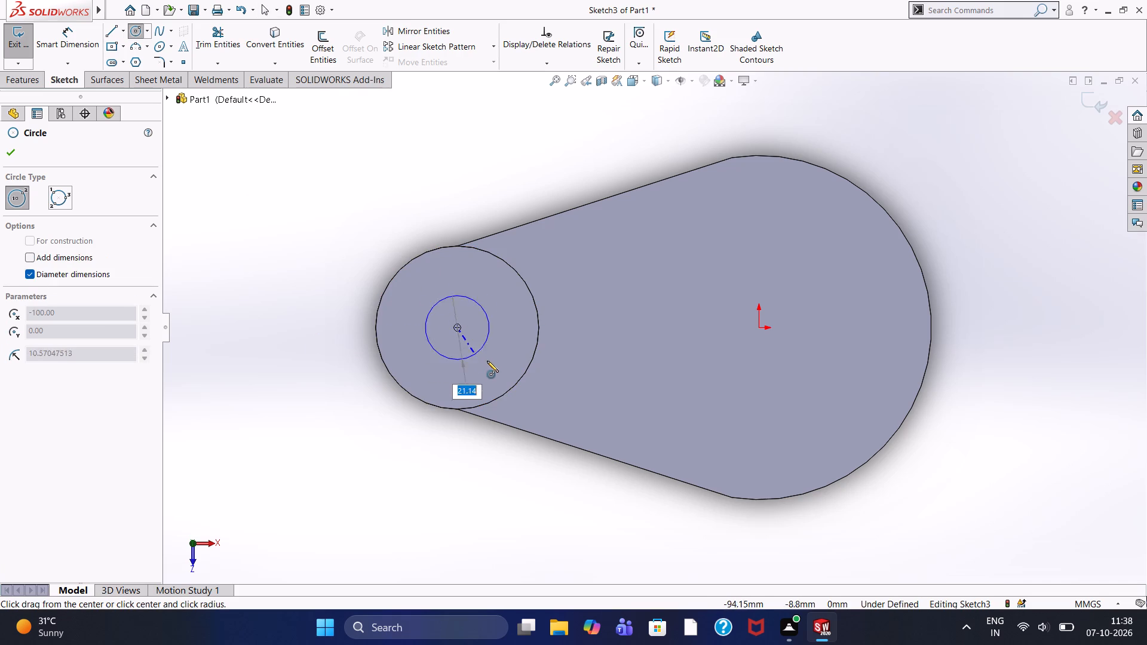
{"action": "type", "text": "23"}
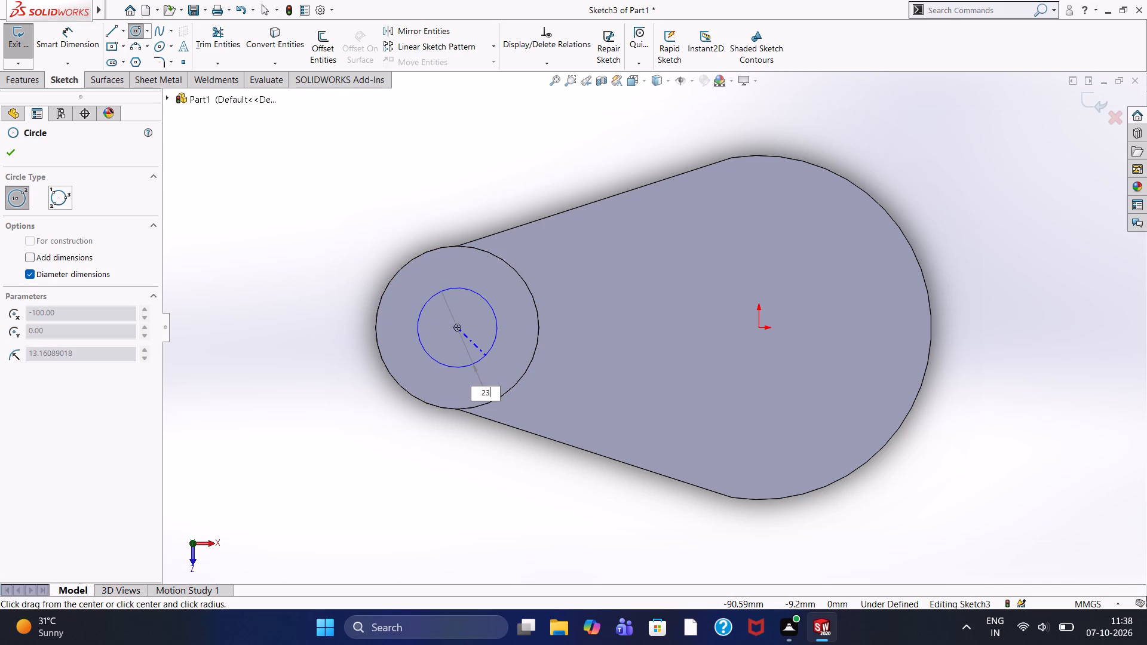
{"action": "key", "text": "Return"}
{"action": "left_click", "coordinate": [11, 156]}
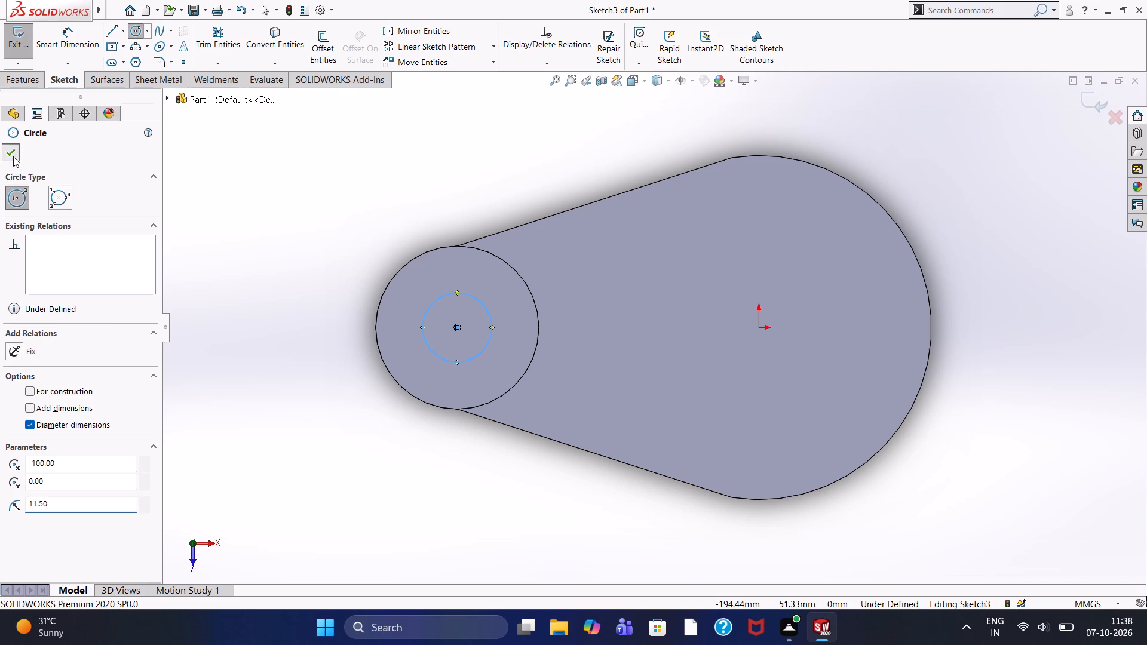
Cut the 23 mm circle Through All to make the hole through the boss and plate.
{"action": "left_click", "coordinate": [16, 85]}
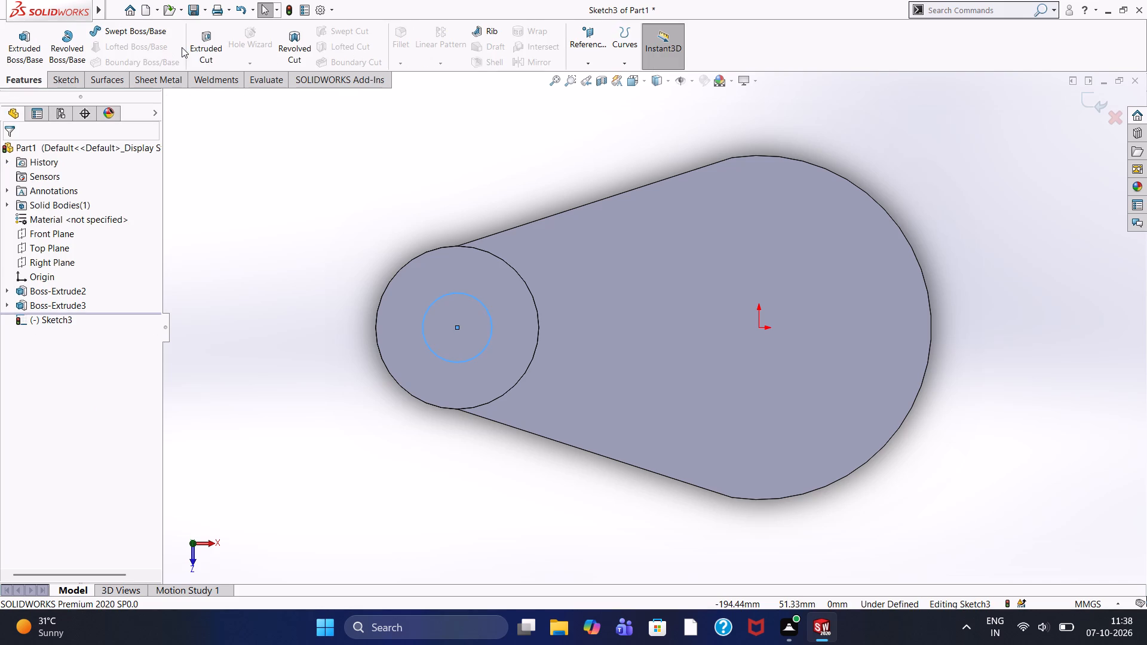
{"action": "left_click", "coordinate": [188, 53]}
{"action": "middle_click_drag", "start_coordinate": [302, 179], "coordinate": [304, 160]}
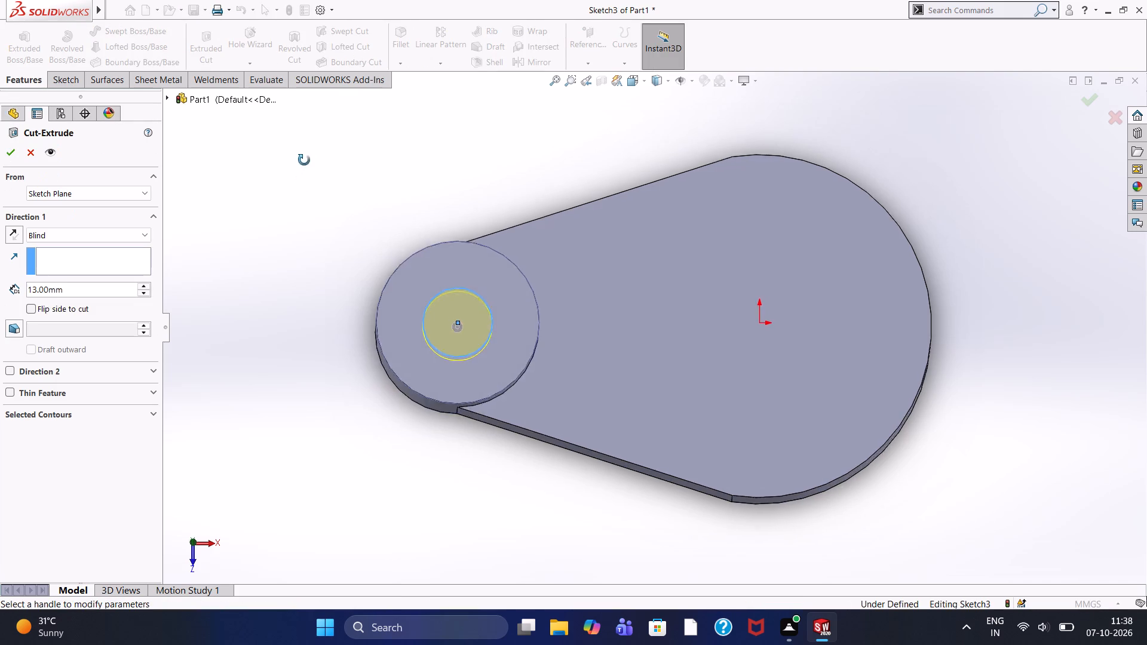
{"action": "middle_click_drag", "start_coordinate": [304, 160], "coordinate": [338, 127]}
{"action": "middle_click_drag", "start_coordinate": [371, 214], "coordinate": [335, 155]}
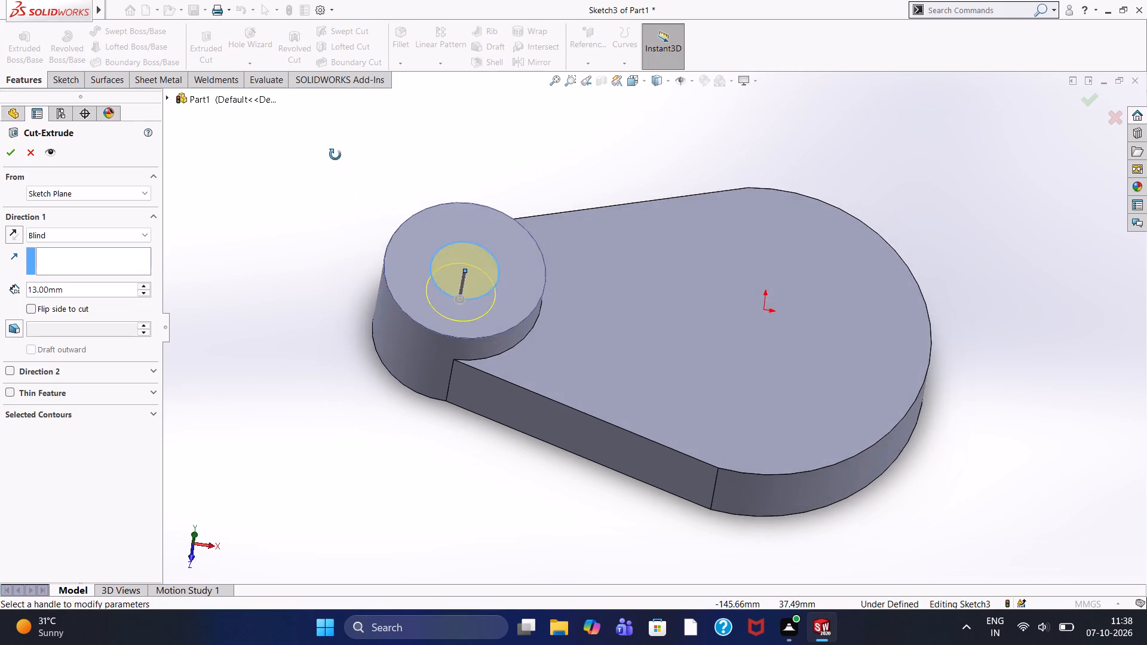
{"action": "middle_click_drag", "start_coordinate": [335, 155], "coordinate": [319, 121]}
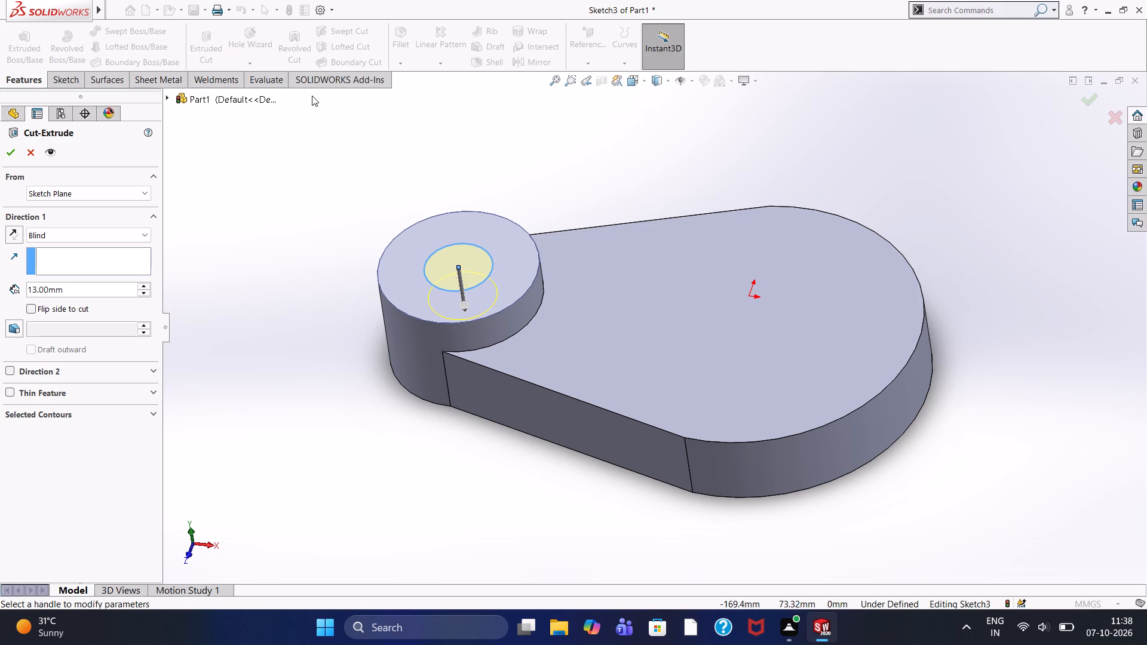
{"action": "left_click", "coordinate": [128, 228]}
{"action": "left_click", "coordinate": [107, 257]}
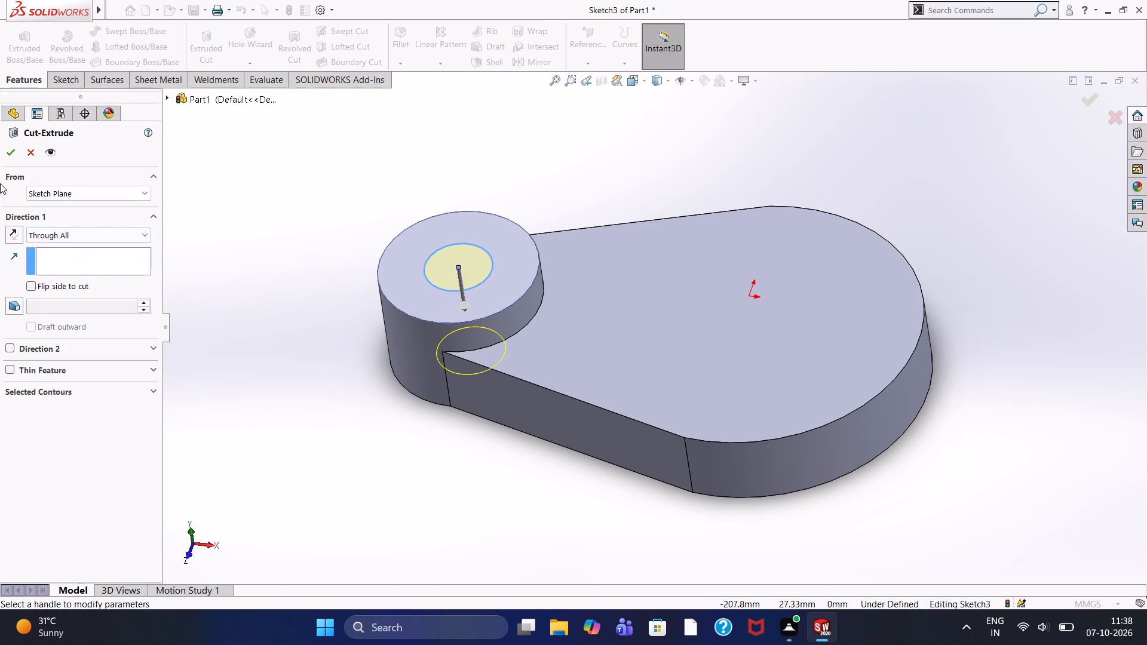
{"action": "left_click", "coordinate": [10, 156]}
{"action": "left_click", "coordinate": [248, 216]}
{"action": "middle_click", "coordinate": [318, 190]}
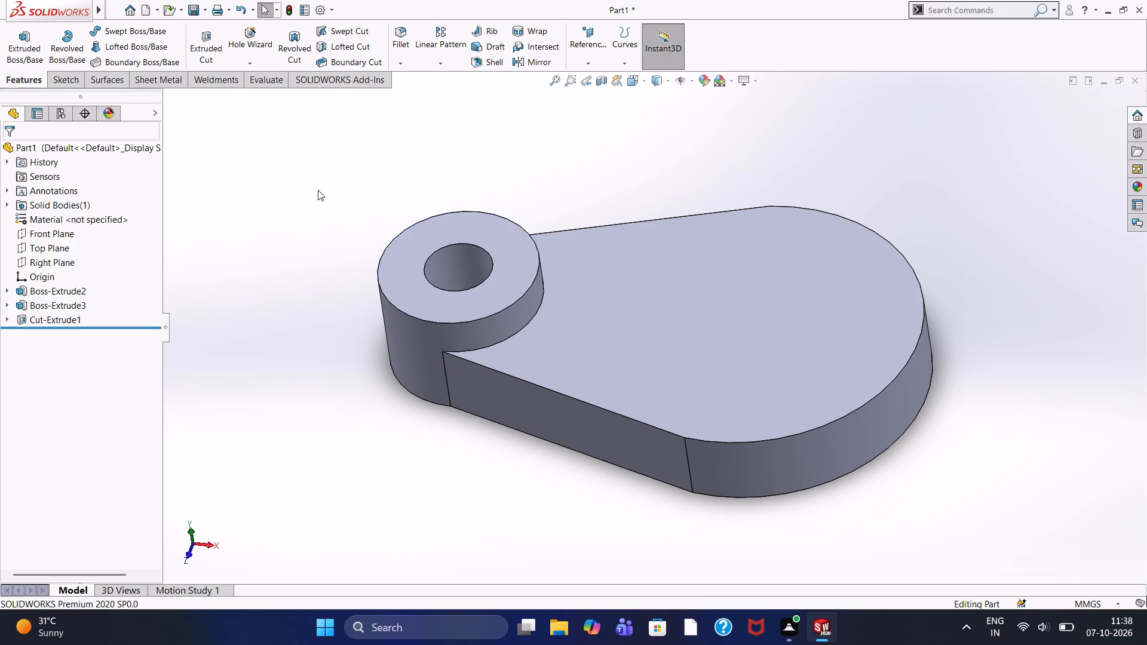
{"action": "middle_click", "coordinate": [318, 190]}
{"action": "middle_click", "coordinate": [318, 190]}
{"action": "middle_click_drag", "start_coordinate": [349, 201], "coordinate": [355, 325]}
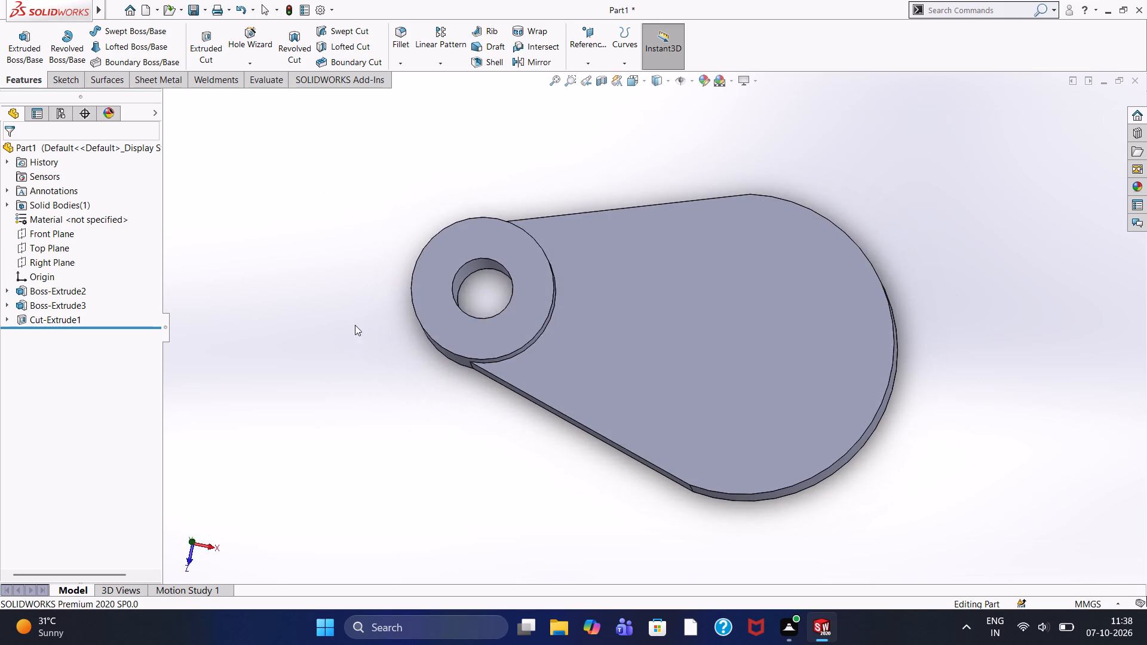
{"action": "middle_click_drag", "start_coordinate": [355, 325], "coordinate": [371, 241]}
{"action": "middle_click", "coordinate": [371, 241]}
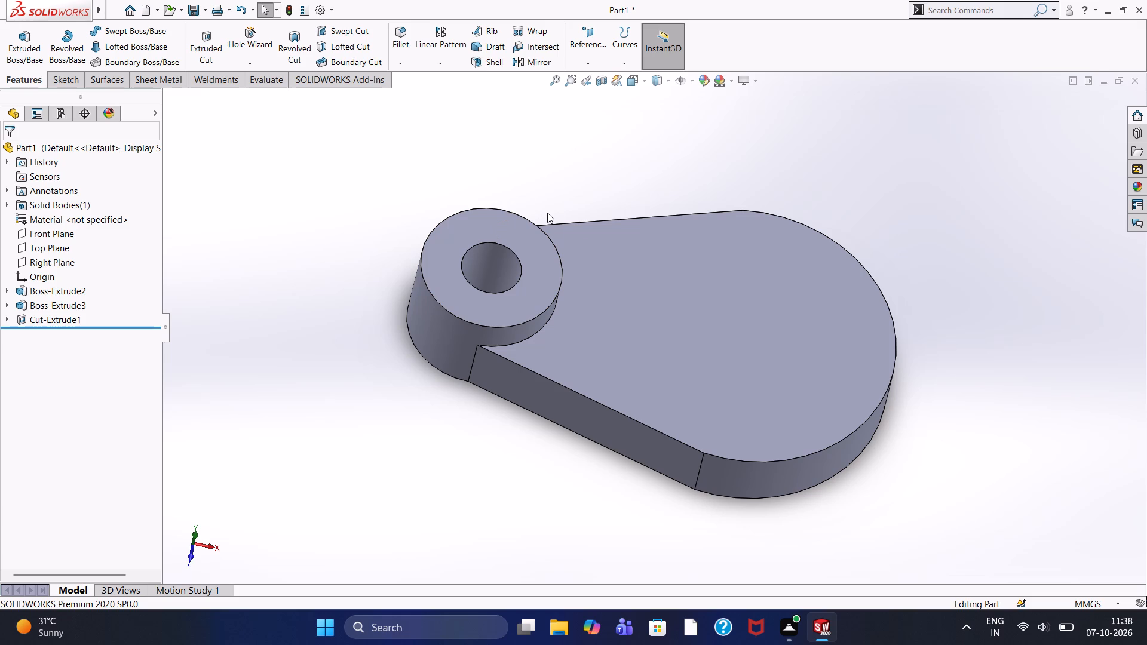
On the plate's top face, sketch a horizontal centerline 100 mm long from the origin to the centre of the 23 mm hole.
{"action": "left_click", "coordinate": [759, 300]}
{"action": "left_click", "coordinate": [813, 266]}
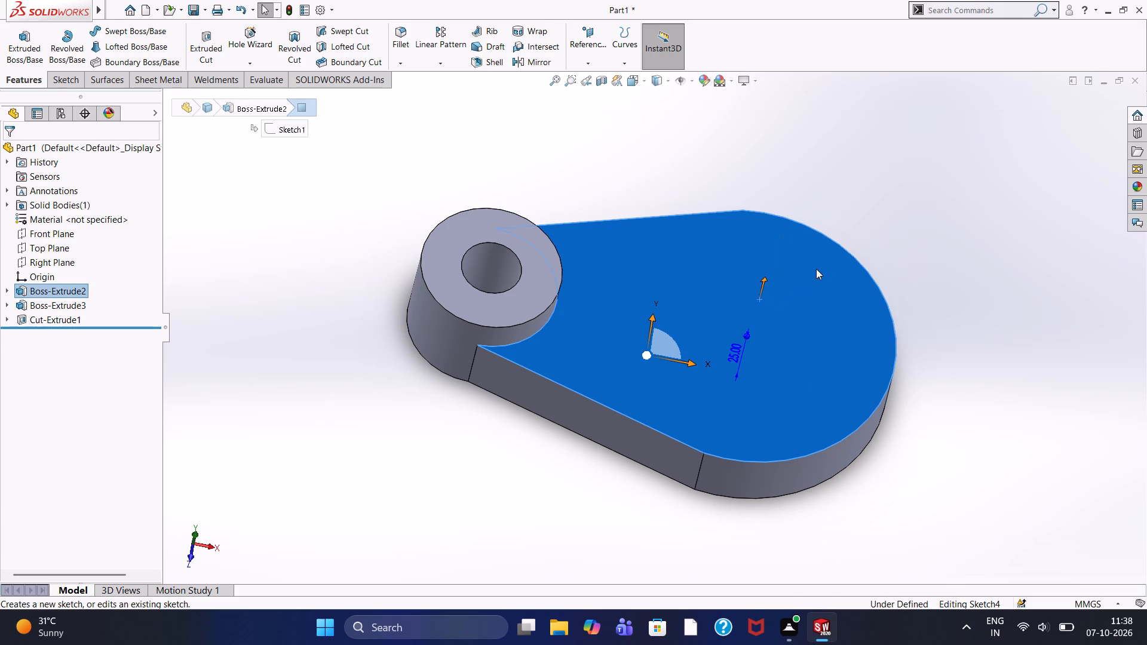
{"action": "key", "text": "ctrl+8"}
{"action": "left_click", "coordinate": [684, 147]}
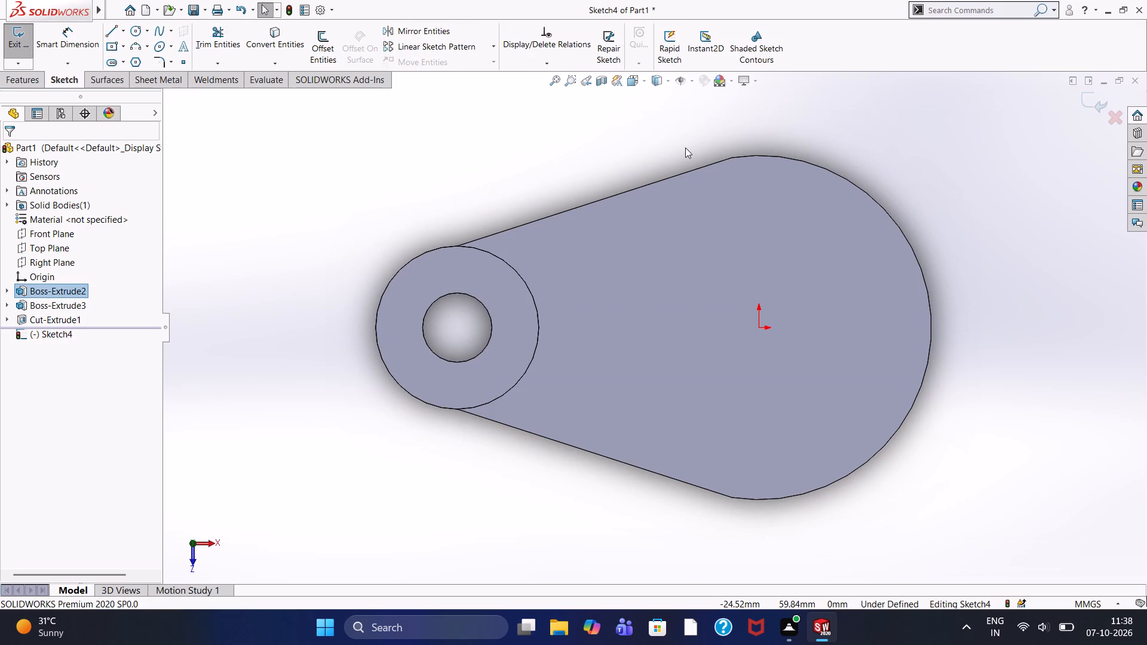
{"action": "left_click", "coordinate": [124, 30]}
{"action": "left_click", "coordinate": [145, 63]}
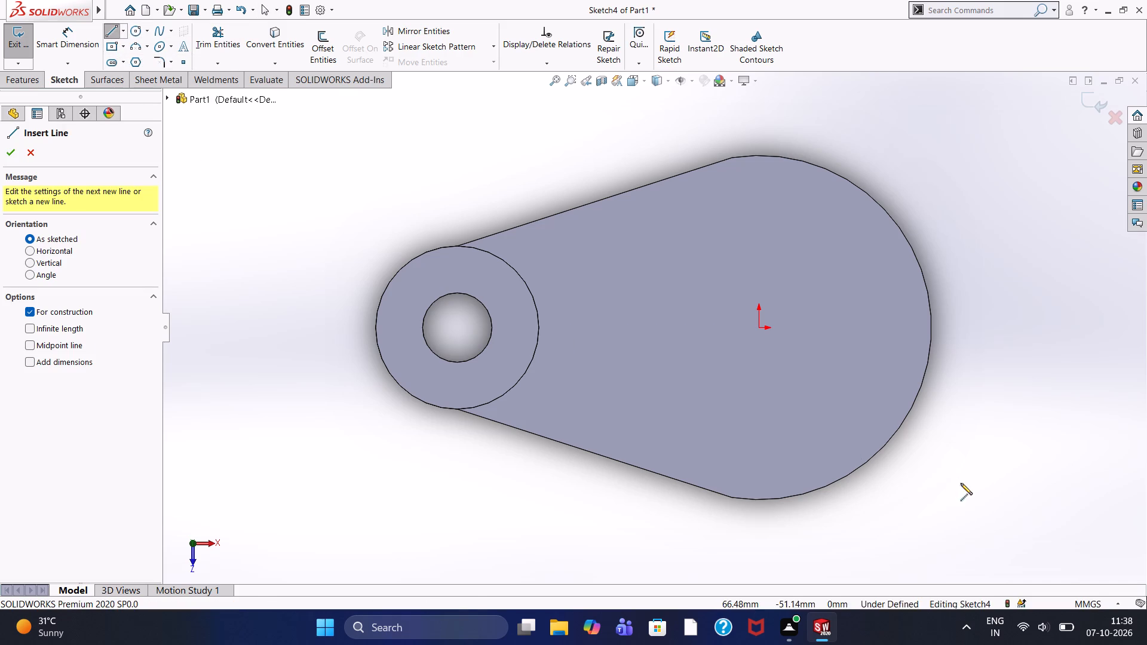
{"action": "left_click", "coordinate": [760, 327]}
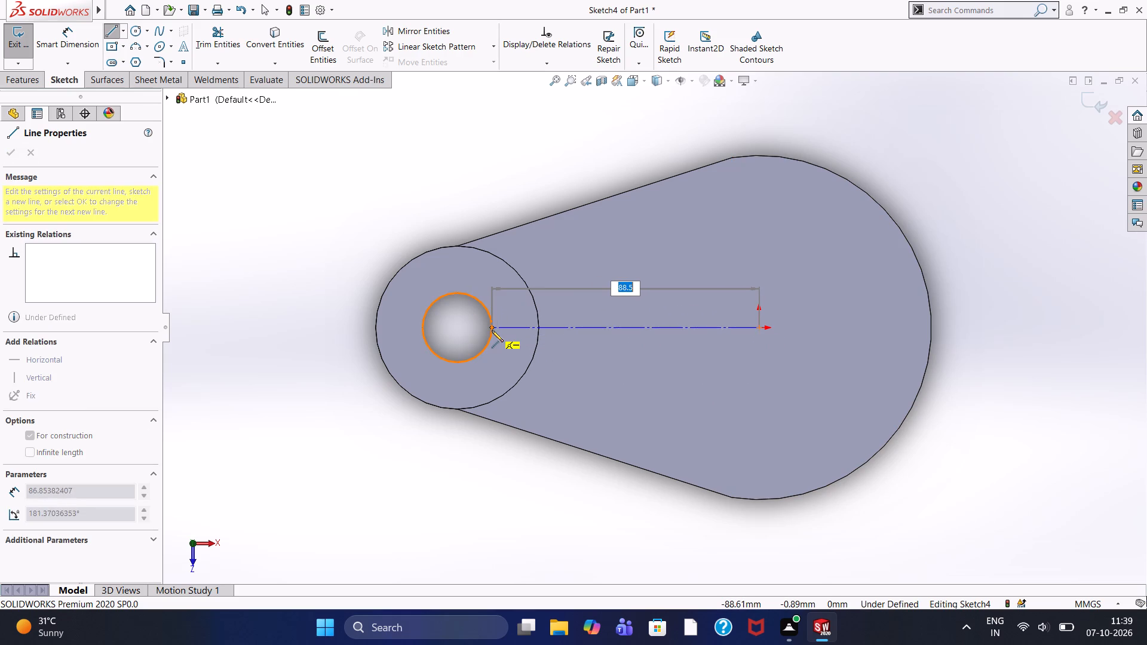
{"action": "left_click", "coordinate": [458, 328]}
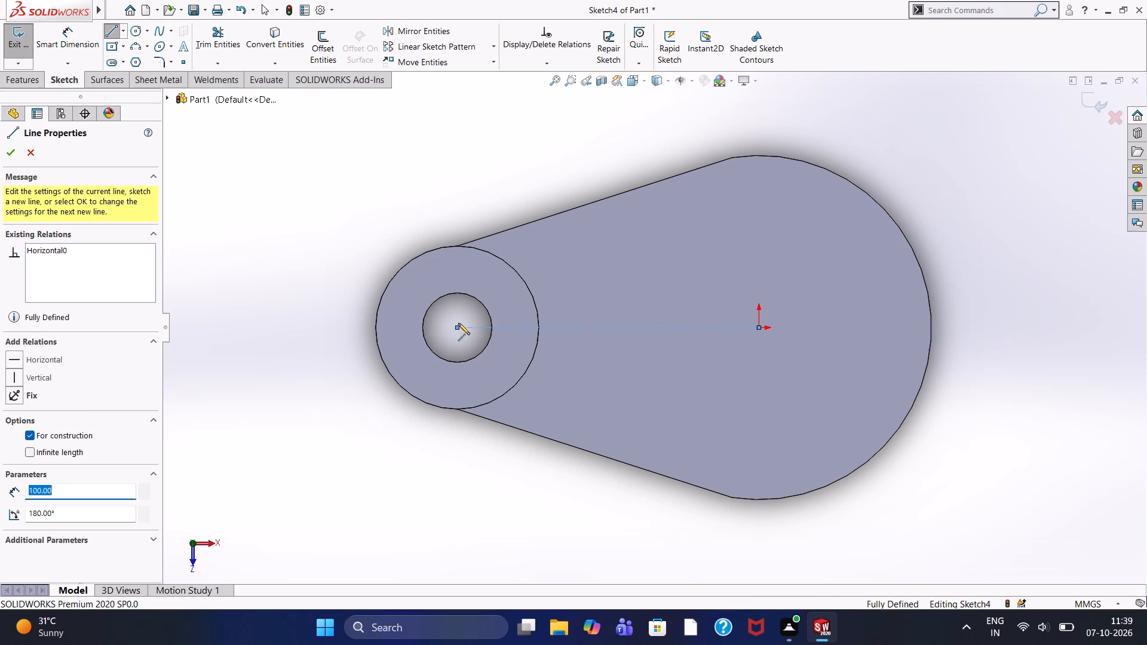
{"action": "right_click", "coordinate": [508, 184]}
{"action": "left_click", "coordinate": [527, 195]}
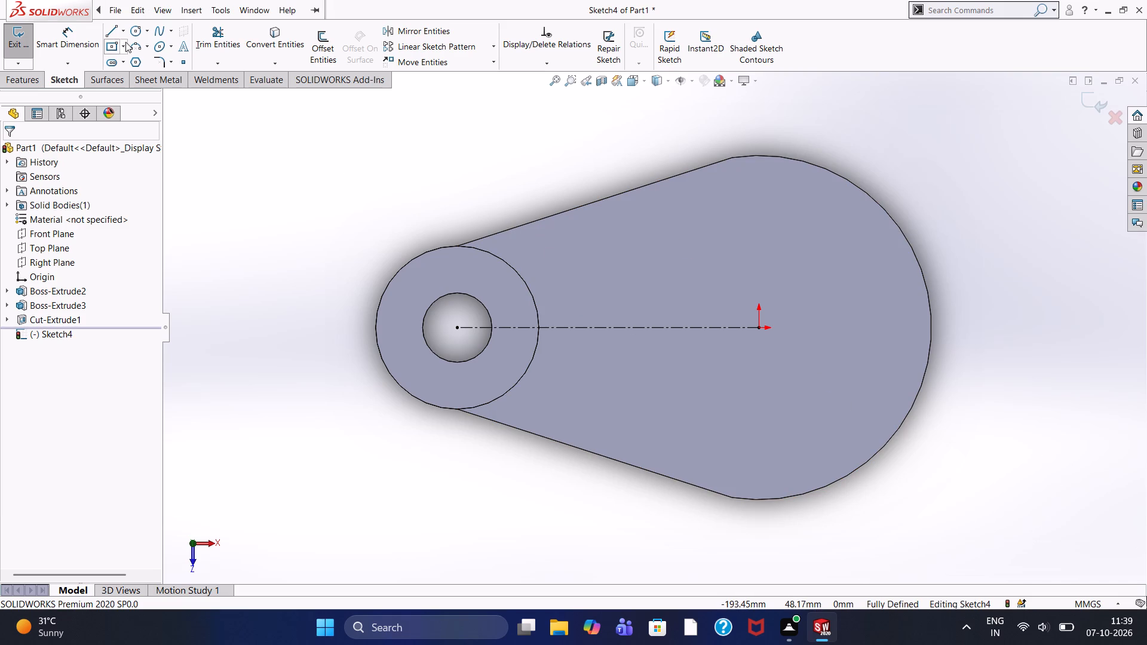
Sketch a 27 mm vertical line upward from the origin and a 40 mm horizontal line from its end toward the hole.
{"action": "left_click", "coordinate": [107, 30]}
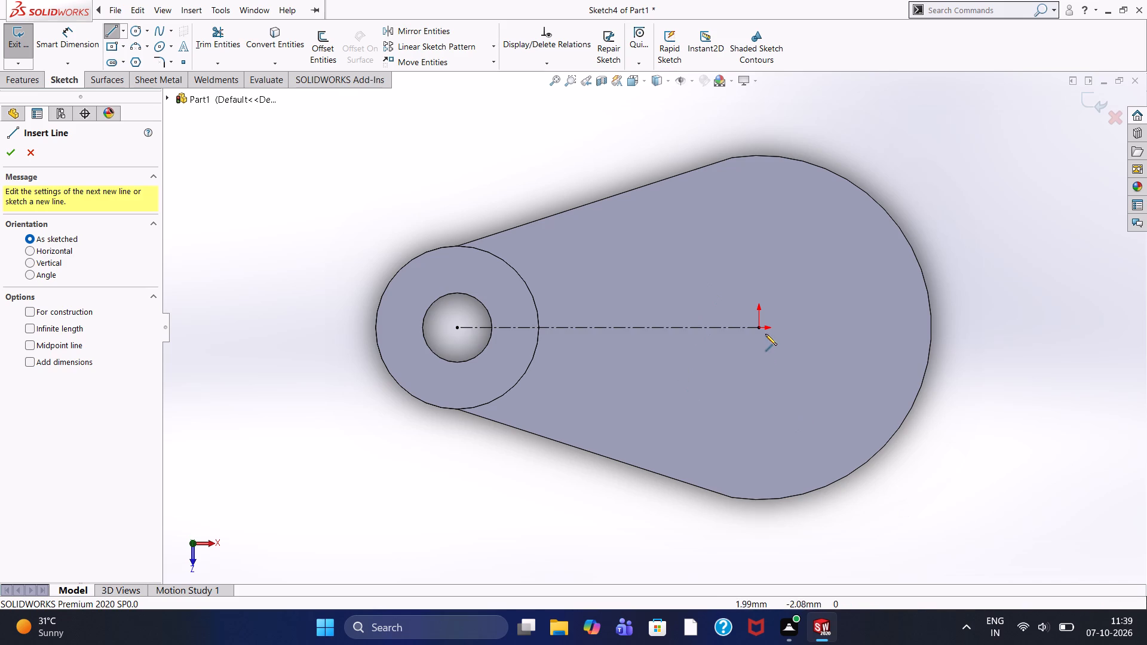
{"action": "left_click", "coordinate": [757, 327]}
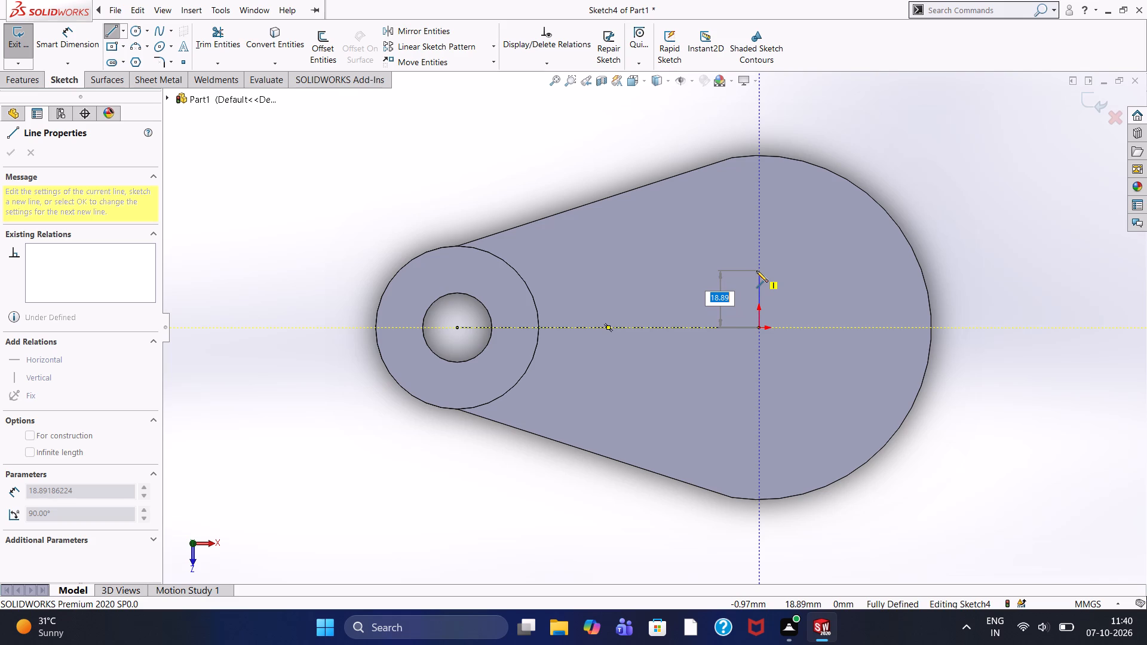
{"action": "type", "text": "27"}
{"action": "key", "text": "Return"}
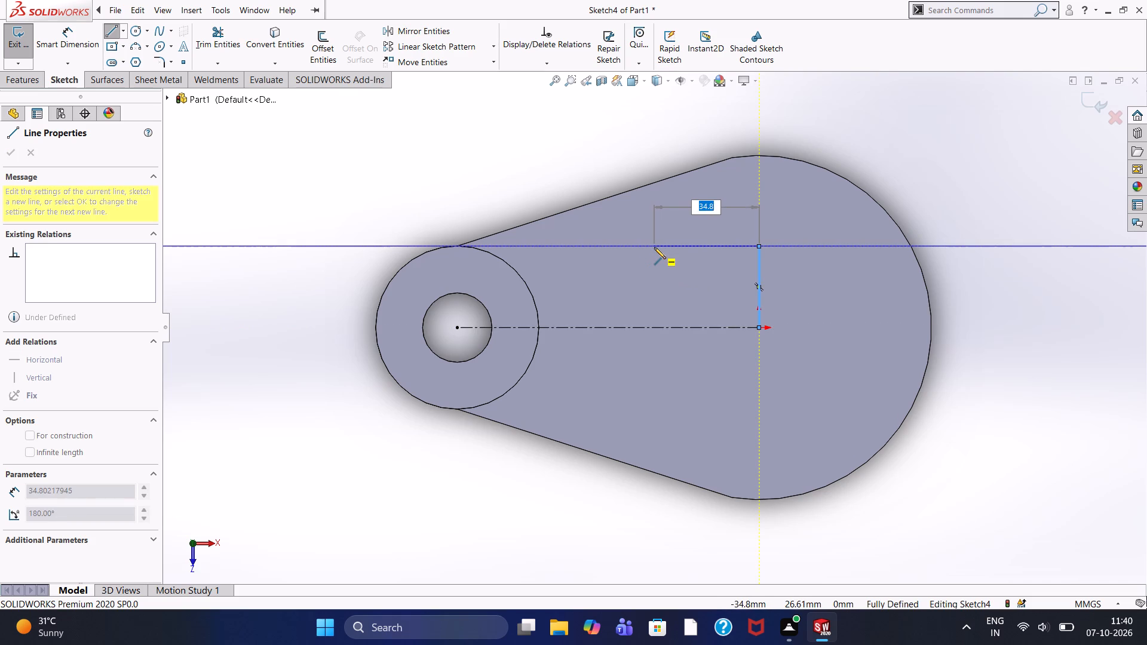
{"action": "type", "text": "40"}
{"action": "key", "text": "Return"}
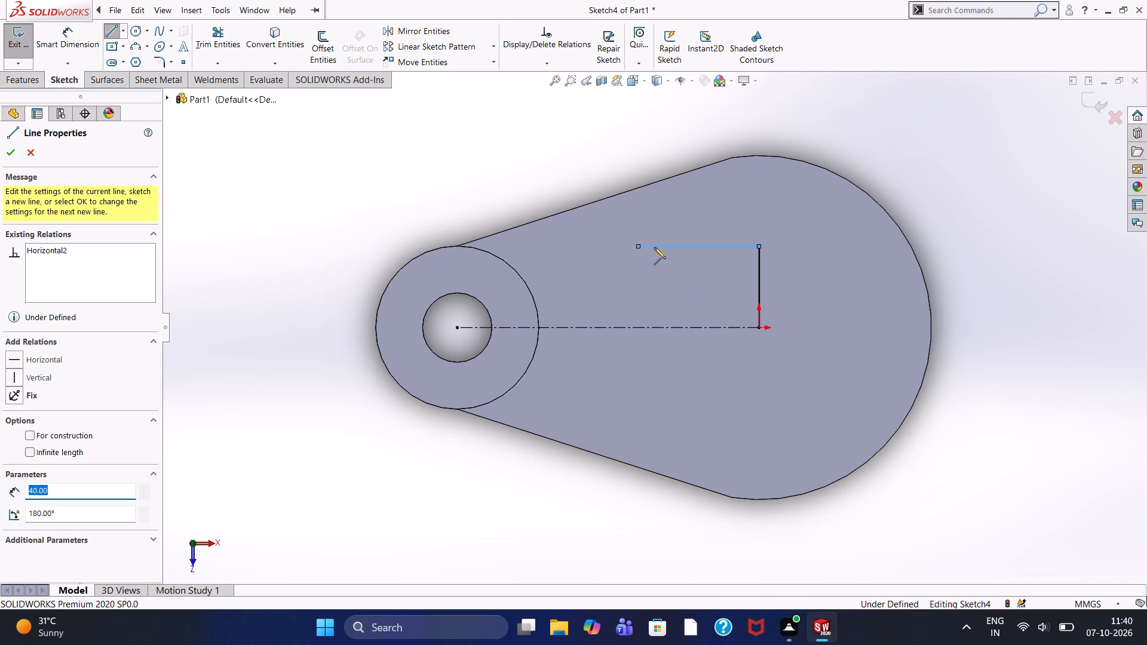
{"action": "key", "text": "Escape"}
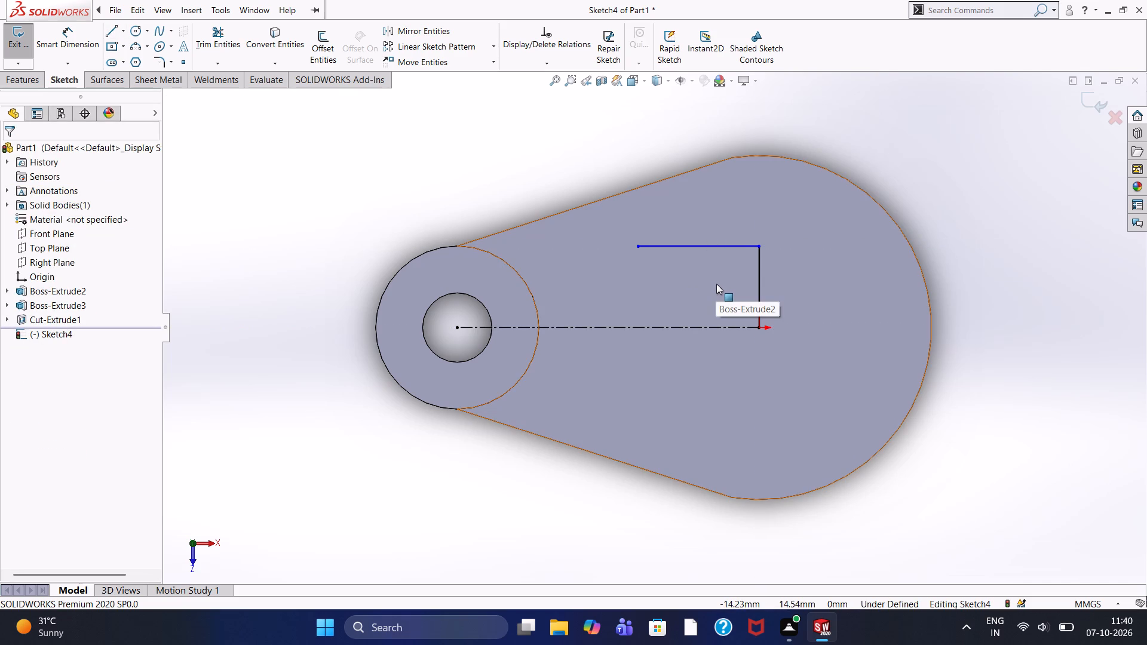
Delete the 27 mm vertical line between the origin and the 40 mm horizontal line.
{"action": "left_click", "coordinate": [760, 281]}
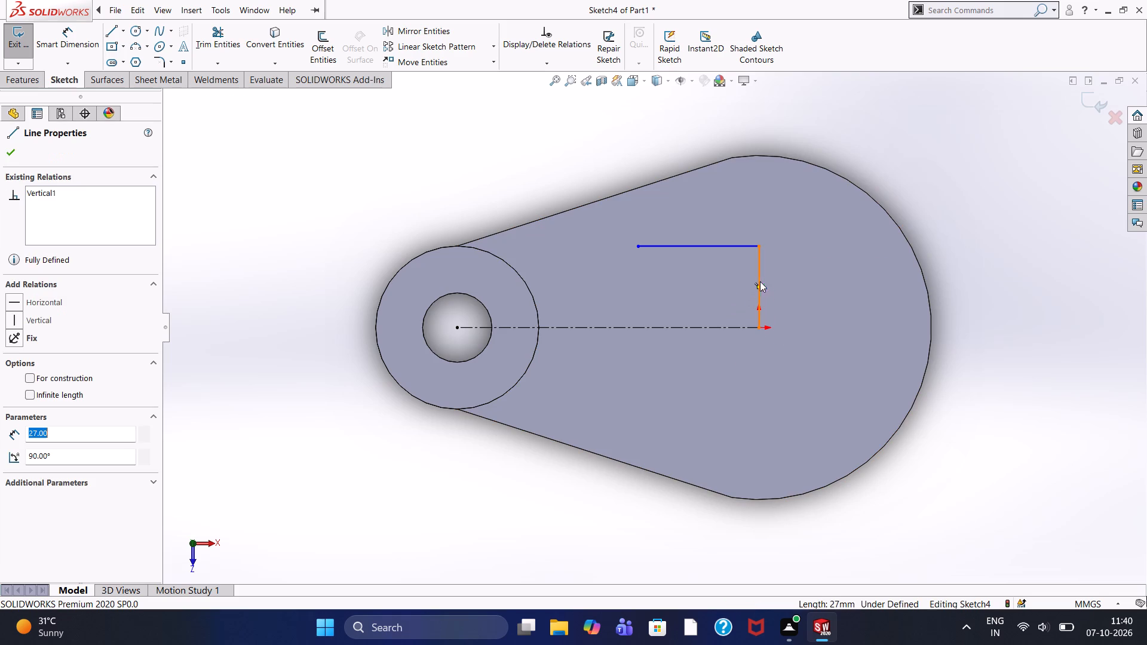
{"action": "key", "text": "Delete"}
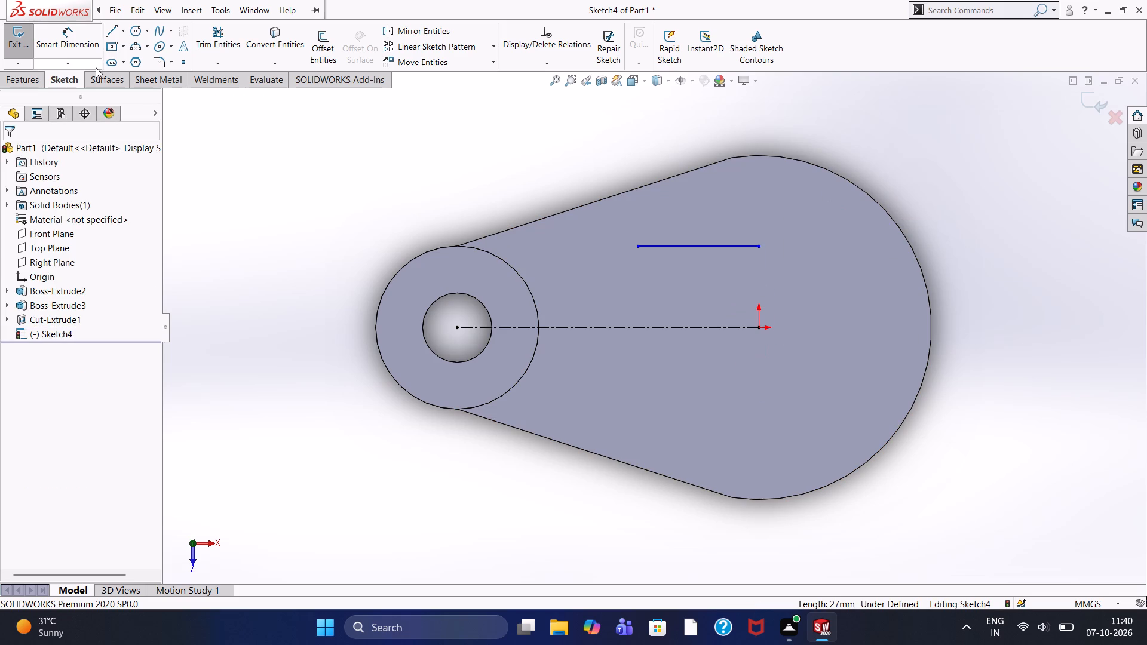
Connect the origin to the 40 mm line with a 10 mm line away from the hole, a 27 mm vertical line and a 10 mm line back.
{"action": "left_click", "coordinate": [107, 35]}
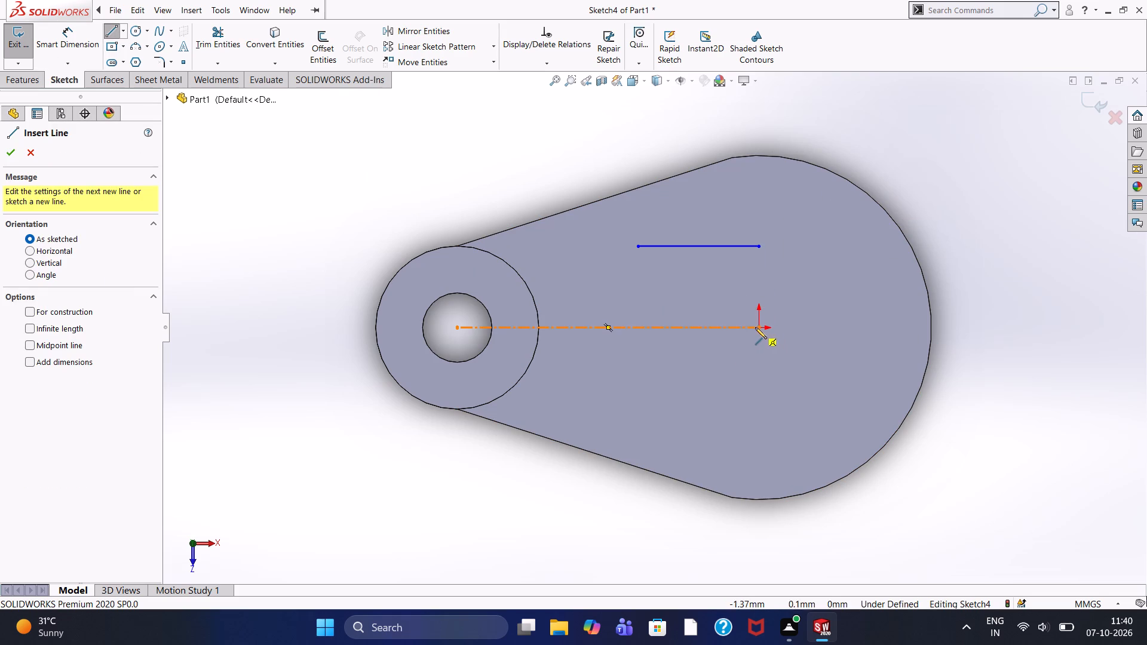
{"action": "left_click", "coordinate": [758, 327]}
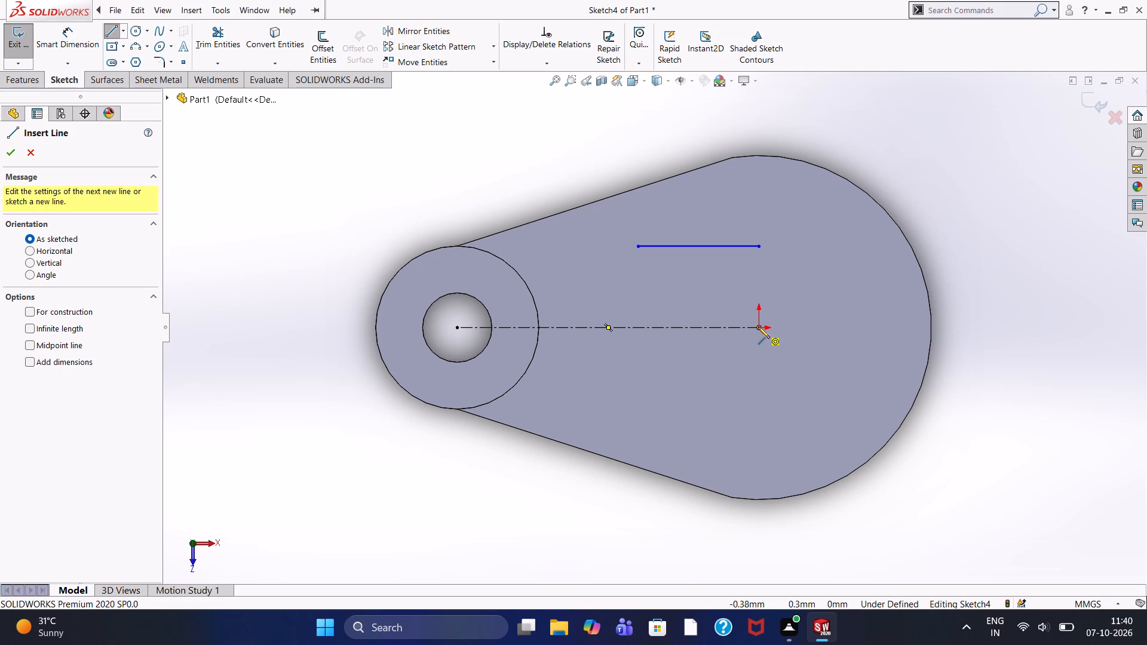
{"action": "type", "text": "10"}
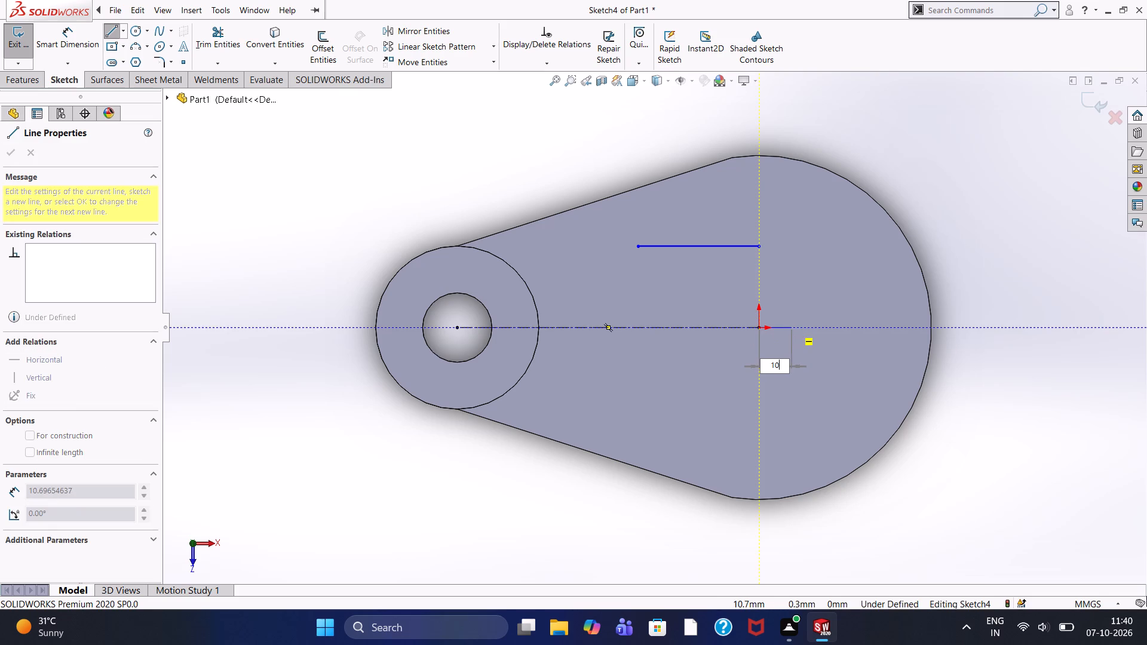
{"action": "key", "text": "Return"}
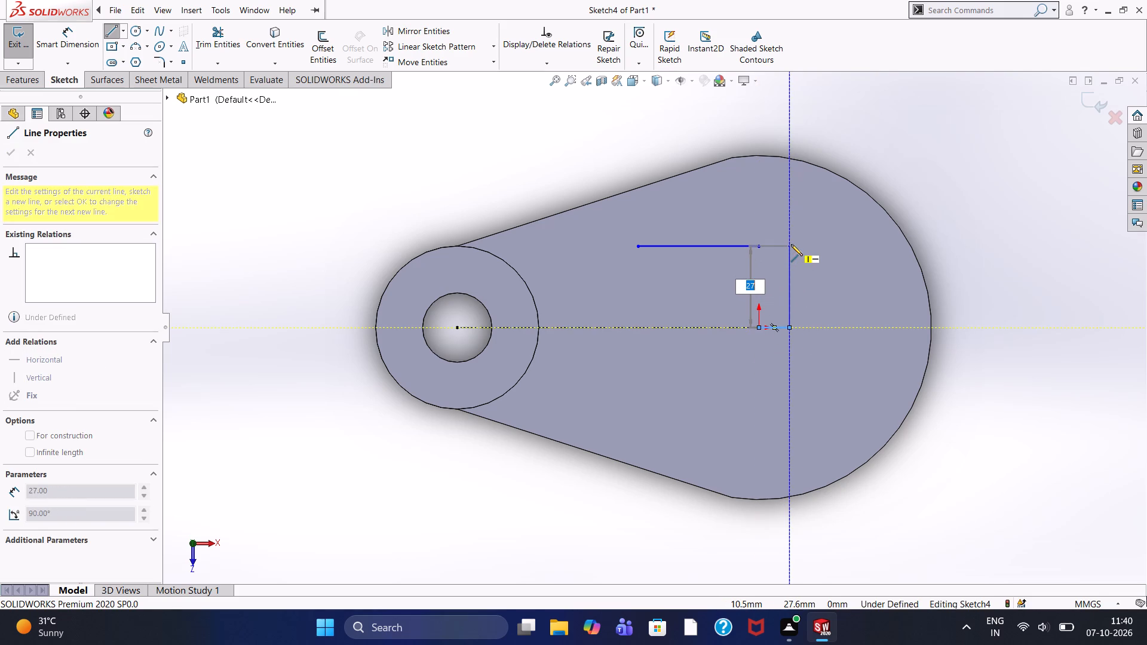
{"action": "left_click", "coordinate": [791, 244]}
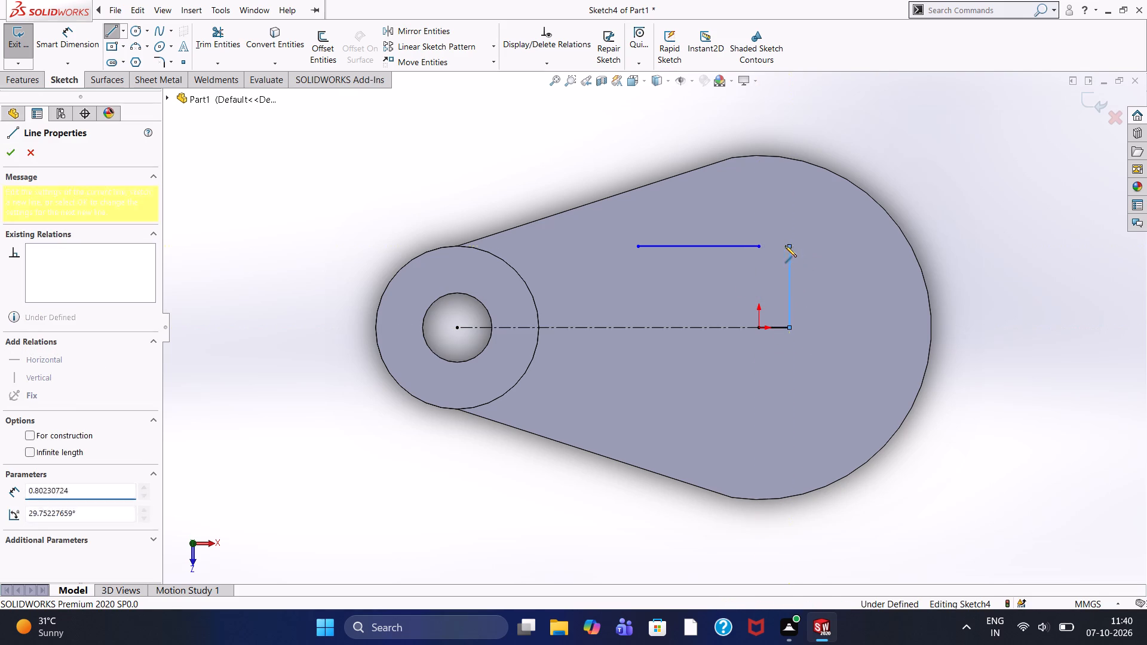
{"action": "left_click", "coordinate": [761, 245]}
{"action": "right_click", "coordinate": [533, 177]}
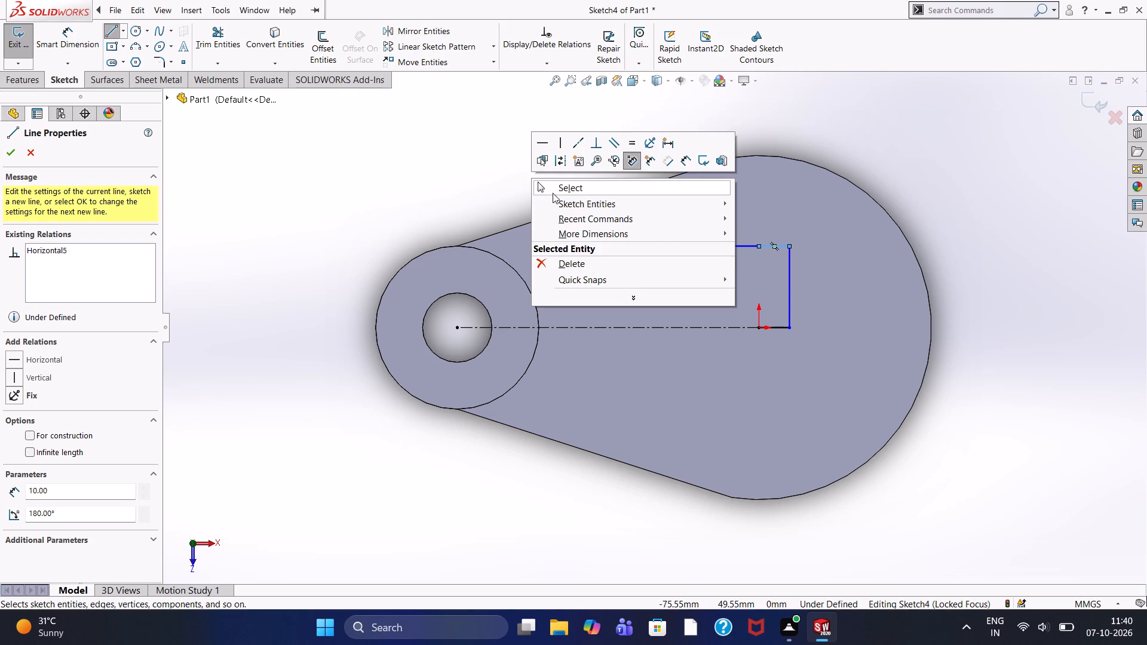
{"action": "left_click", "coordinate": [553, 193]}
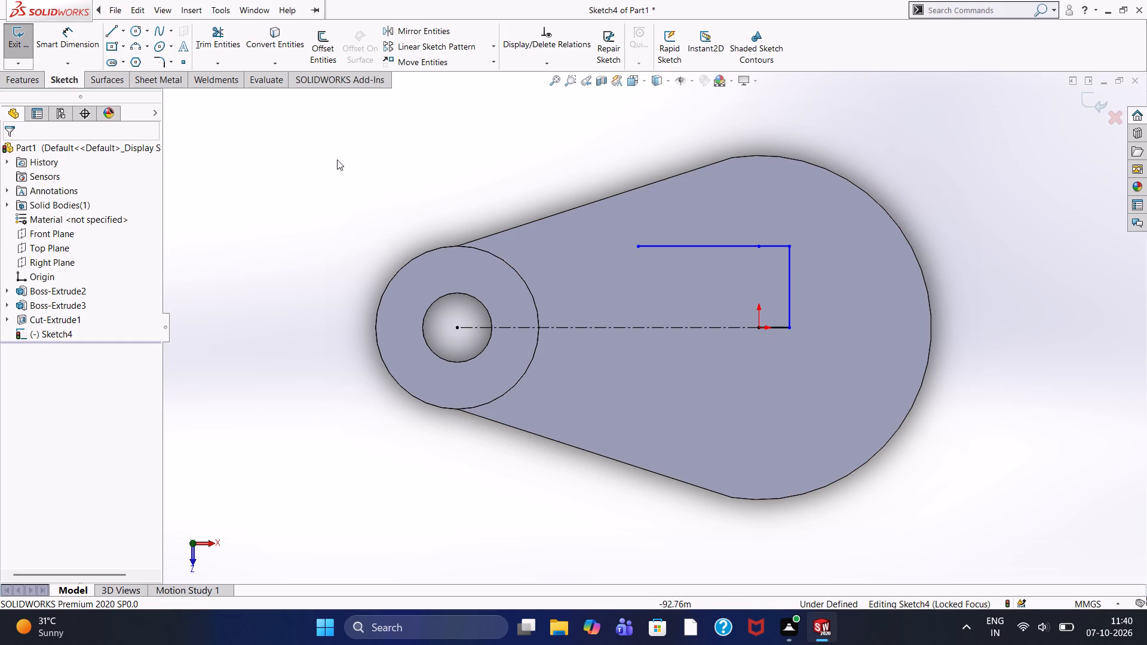
From the outer end of the 10 mm line at the origin, sketch a 27 mm line downward and a 50 mm horizontal line toward the hole.
{"action": "left_click", "coordinate": [109, 33]}
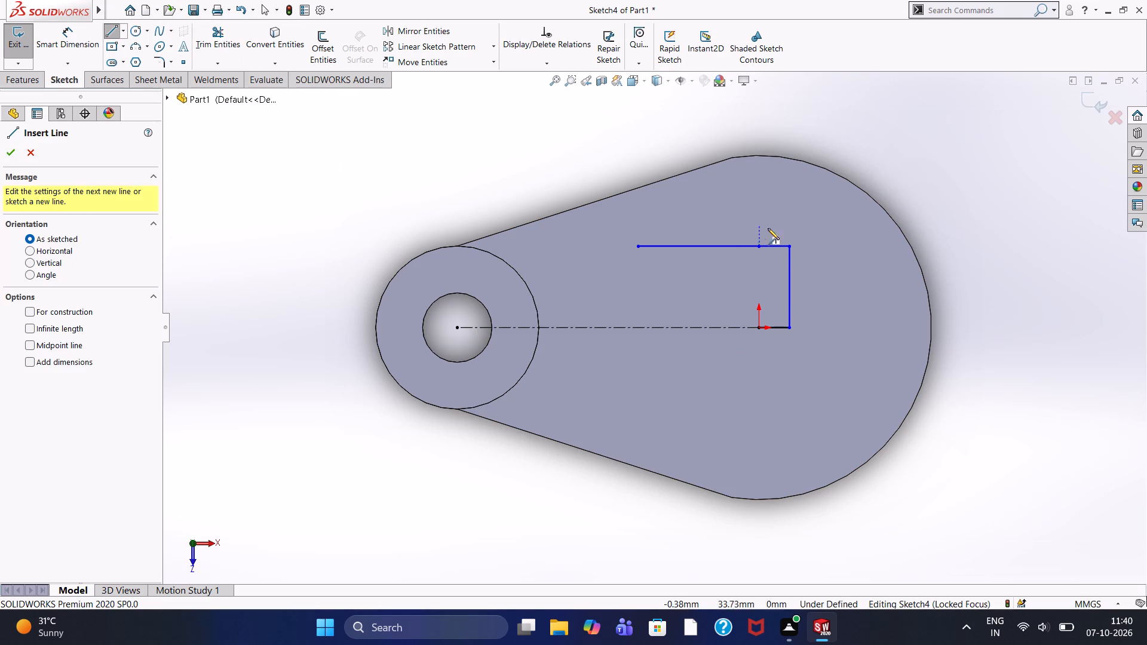
{"action": "left_click", "coordinate": [793, 328]}
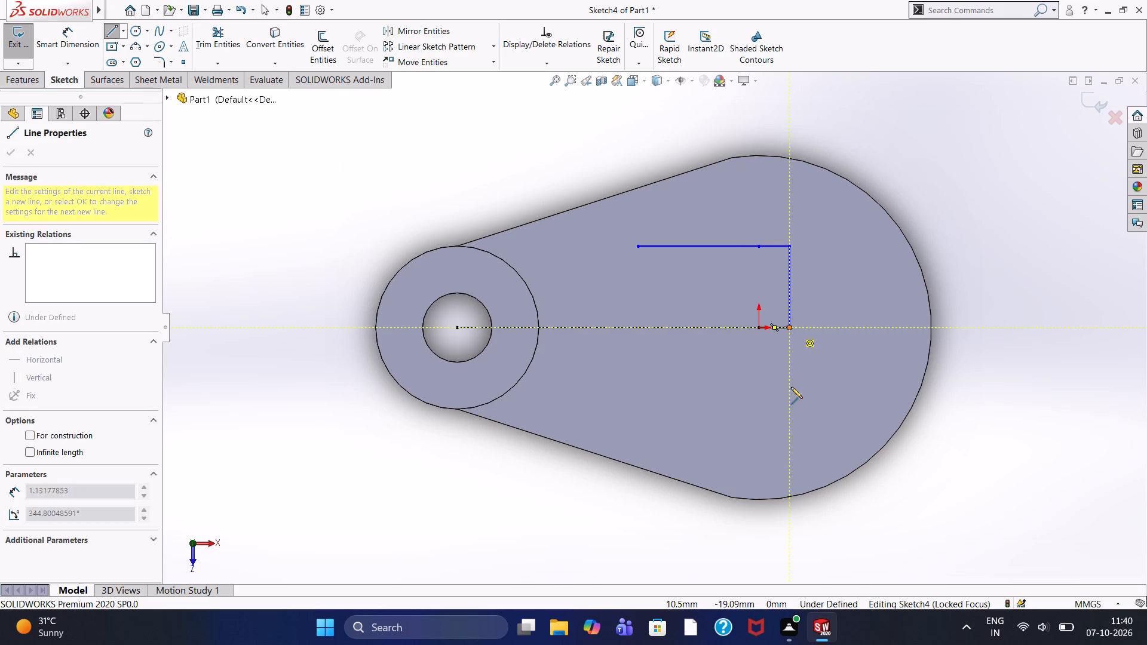
{"action": "type", "text": "27"}
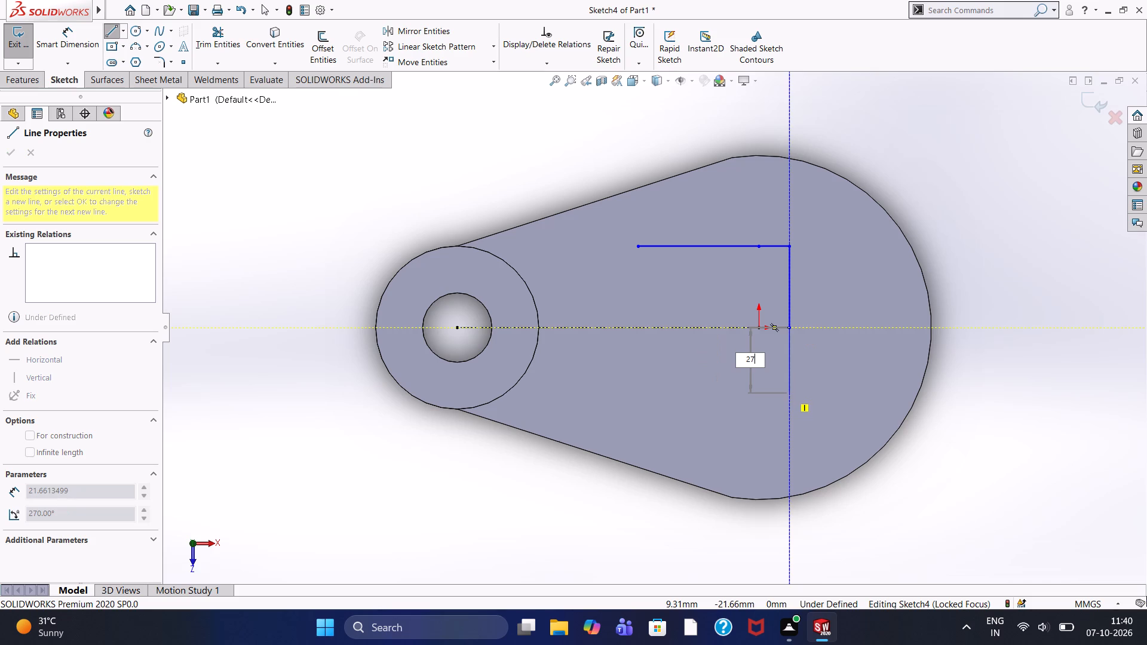
{"action": "key", "text": "Return"}
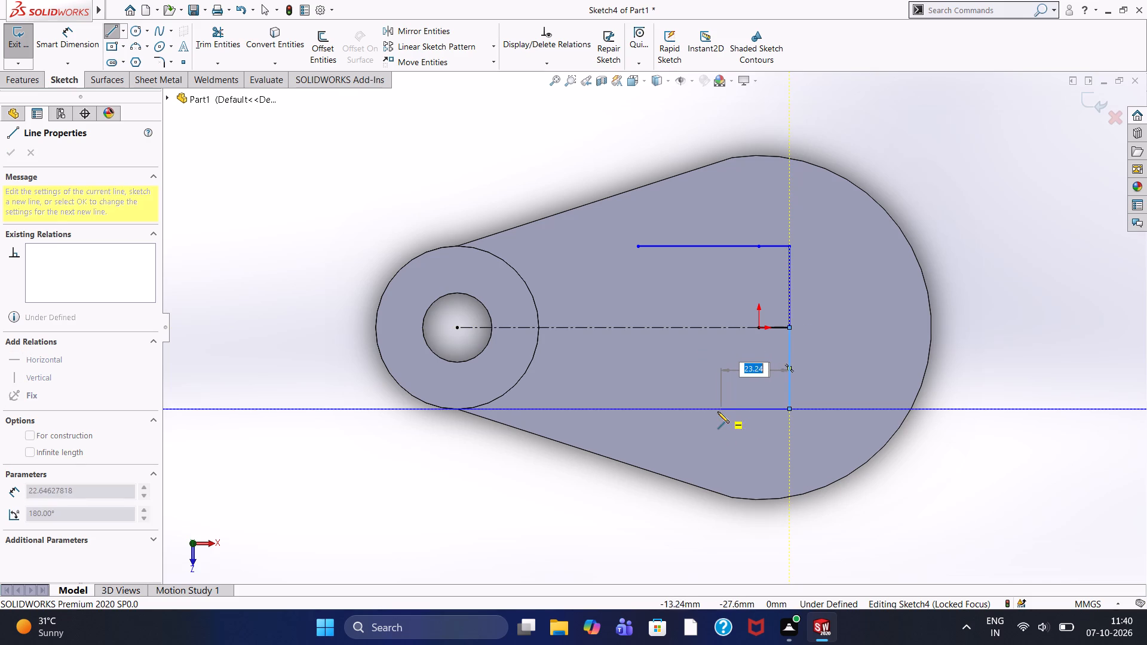
{"action": "type", "text": "50"}
{"action": "key", "text": "Return"}
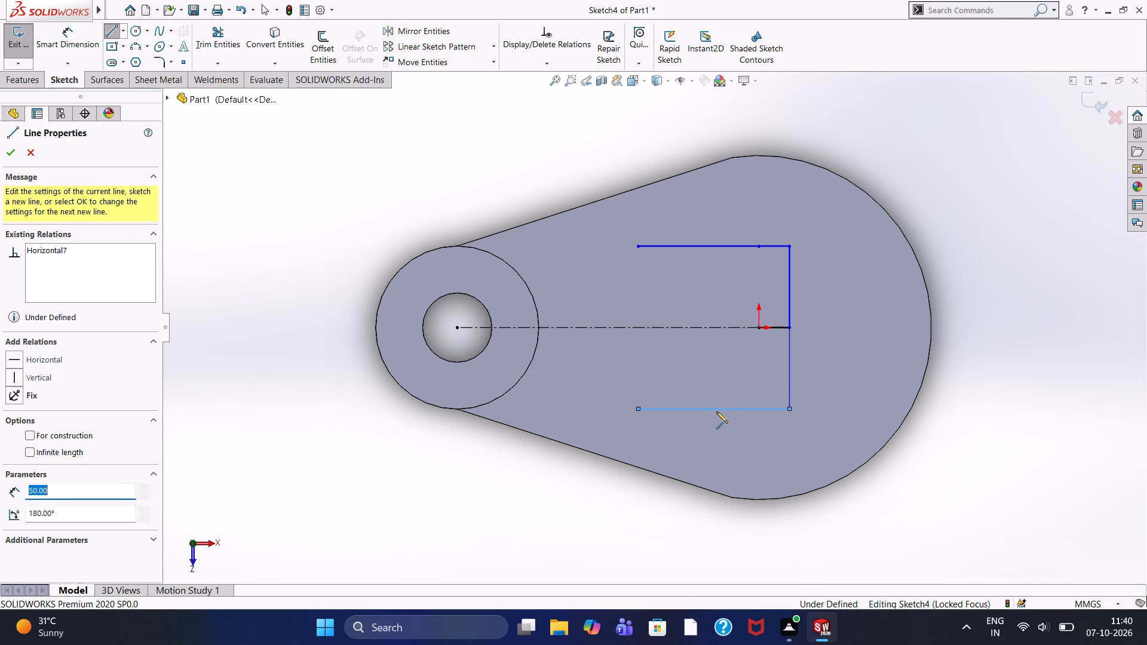
{"action": "key", "text": "Escape"}
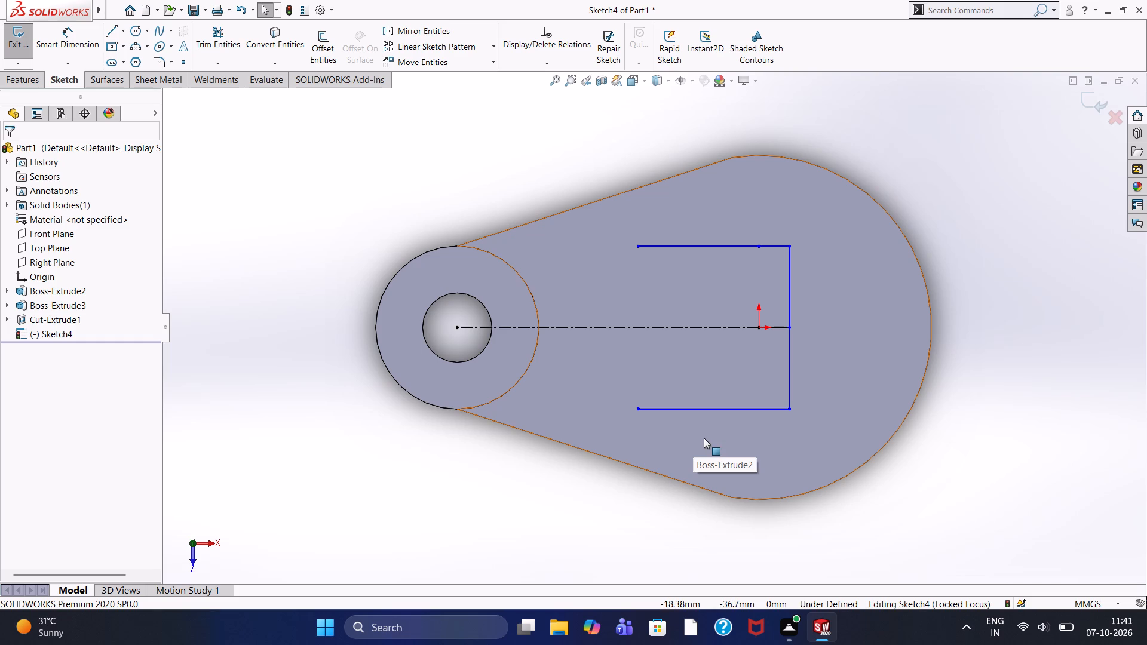
Close the hole-side end of the profile with a 3-point arc of 27 mm radius joining the free ends of the horizontal lines.
{"action": "scroll", "coordinate": [704, 436], "scroll_direction": "up", "scroll_amount": 1}
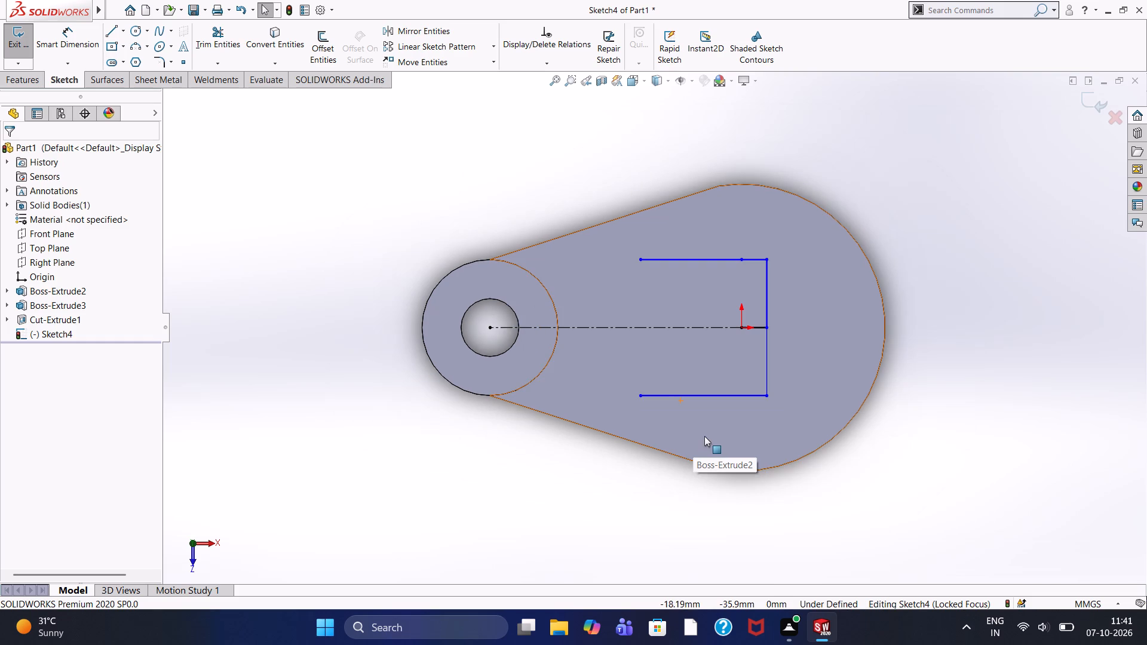
{"action": "scroll", "coordinate": [704, 436], "scroll_direction": "up", "scroll_amount": 1}
{"action": "scroll", "coordinate": [704, 436], "scroll_direction": "down", "scroll_amount": 2}
{"action": "scroll", "coordinate": [704, 436], "scroll_direction": "up", "scroll_amount": 1}
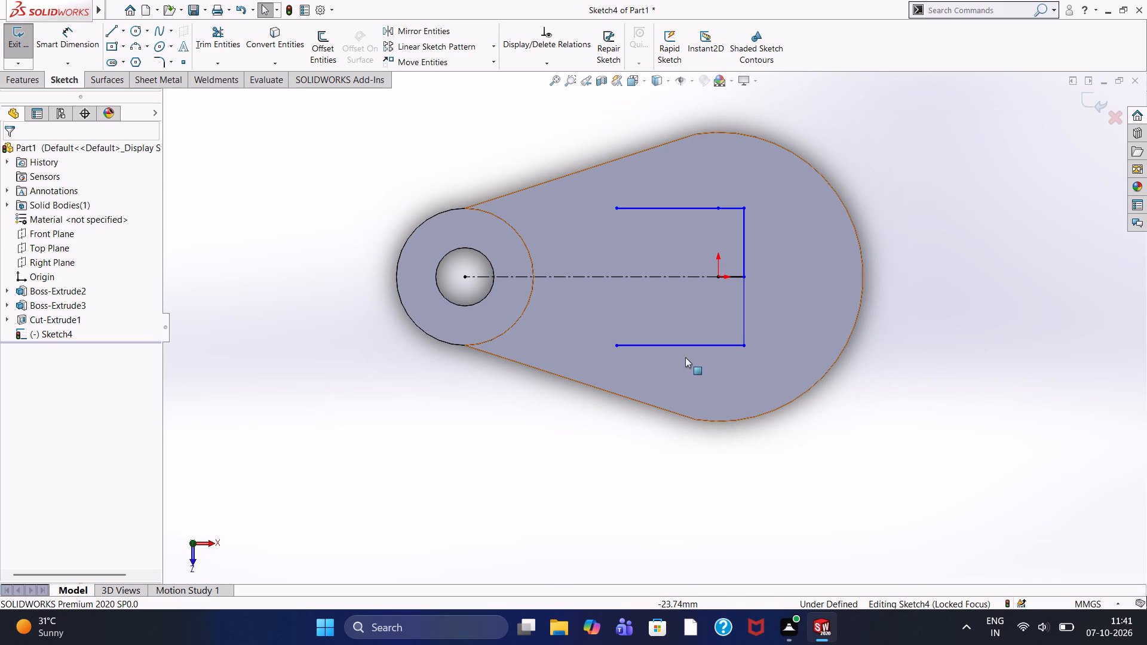
{"action": "left_click", "coordinate": [131, 44]}
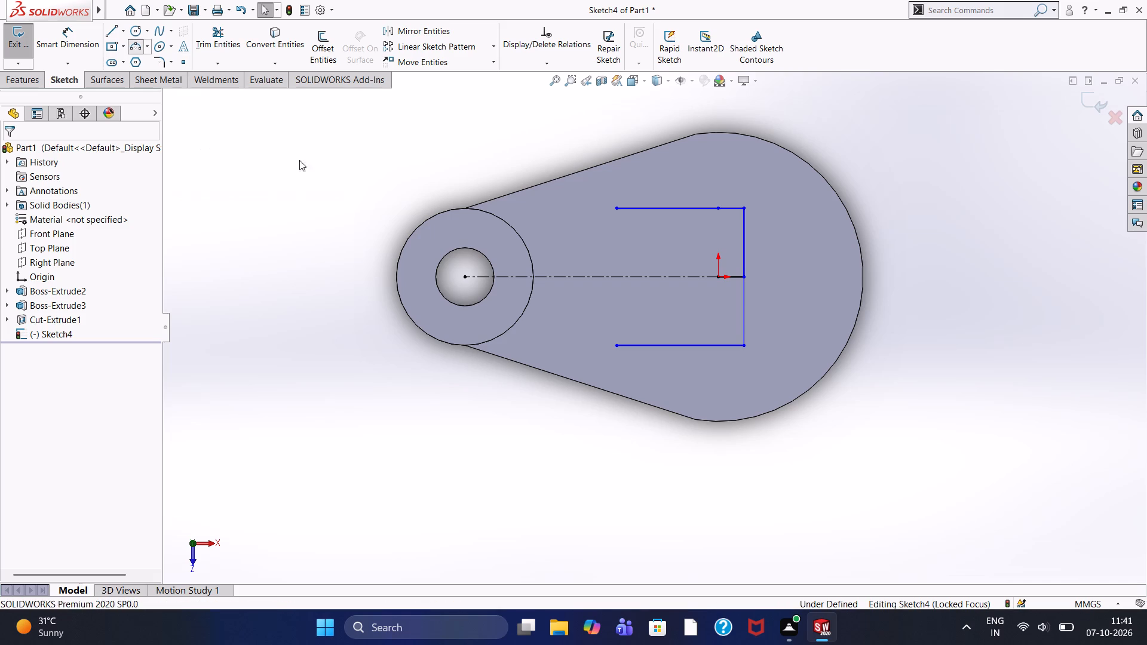
{"action": "left_click", "coordinate": [617, 208]}
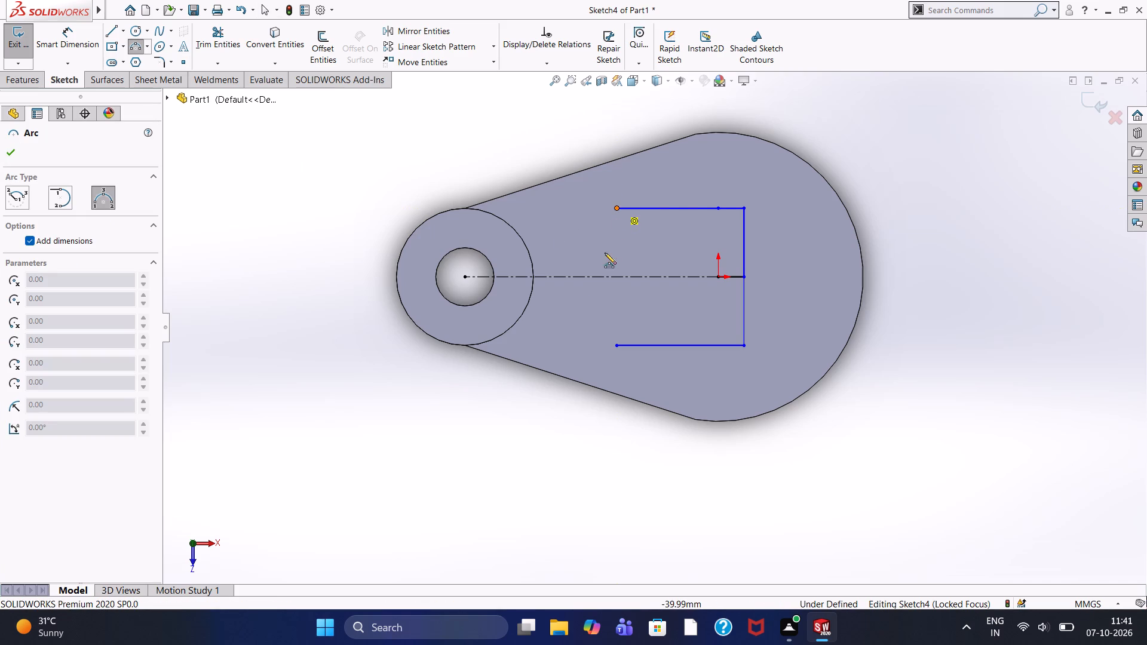
{"action": "left_click", "coordinate": [617, 348]}
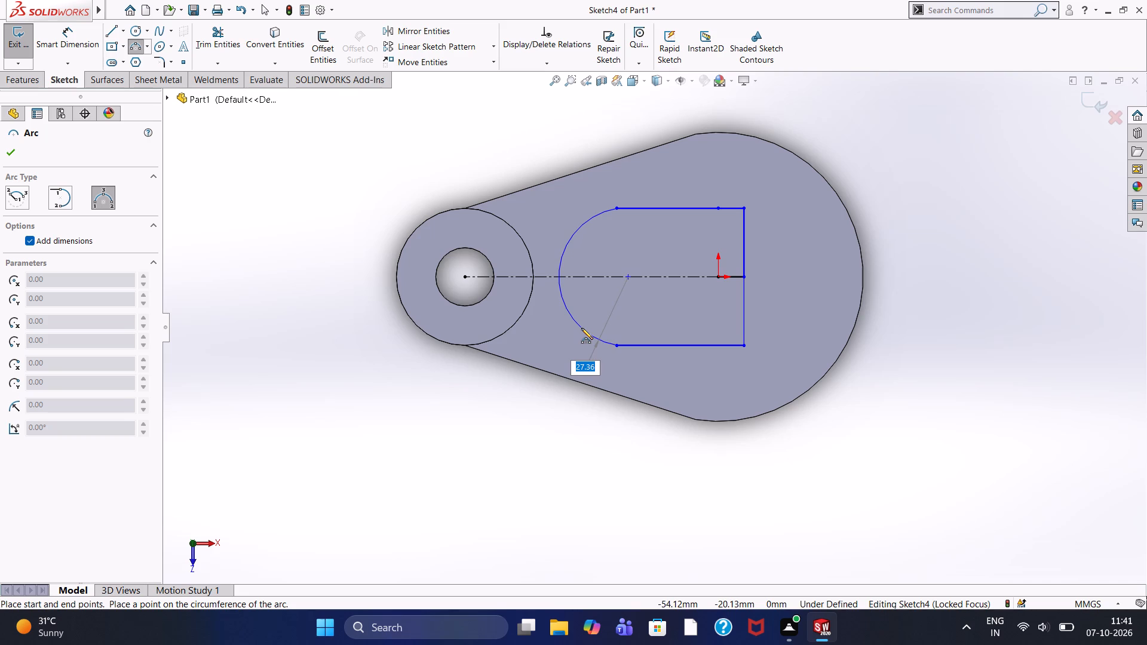
{"action": "type", "text": "27"}
{"action": "key", "text": "Return"}
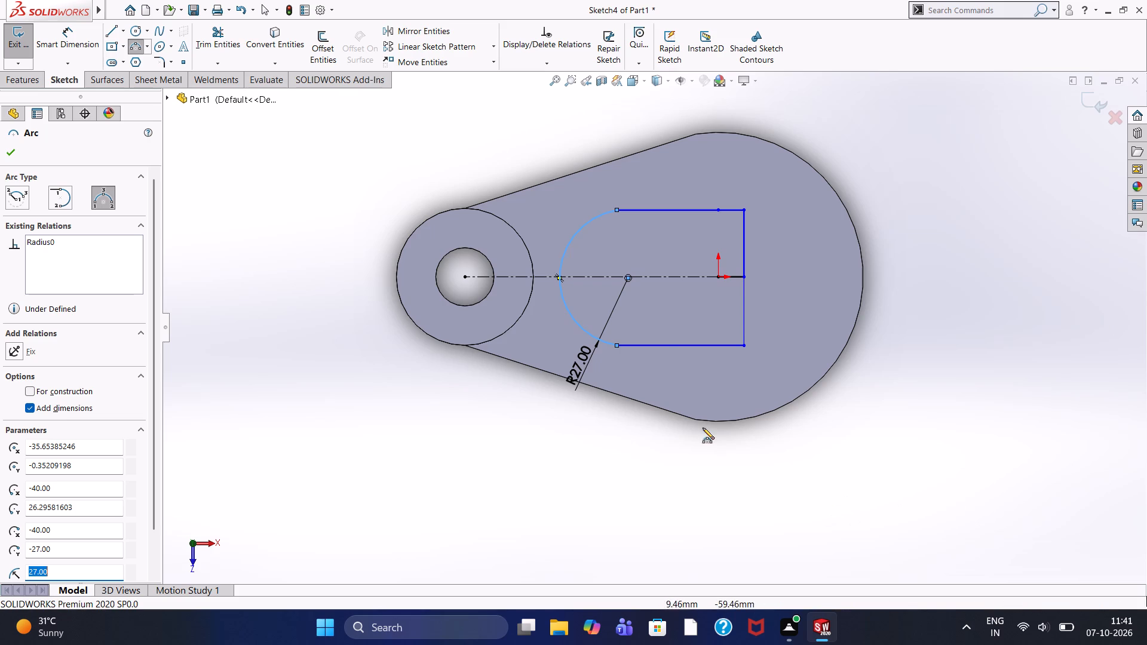
{"action": "left_click_drag", "start_coordinate": [580, 365], "coordinate": [554, 350]}
{"action": "key", "text": "Escape"}
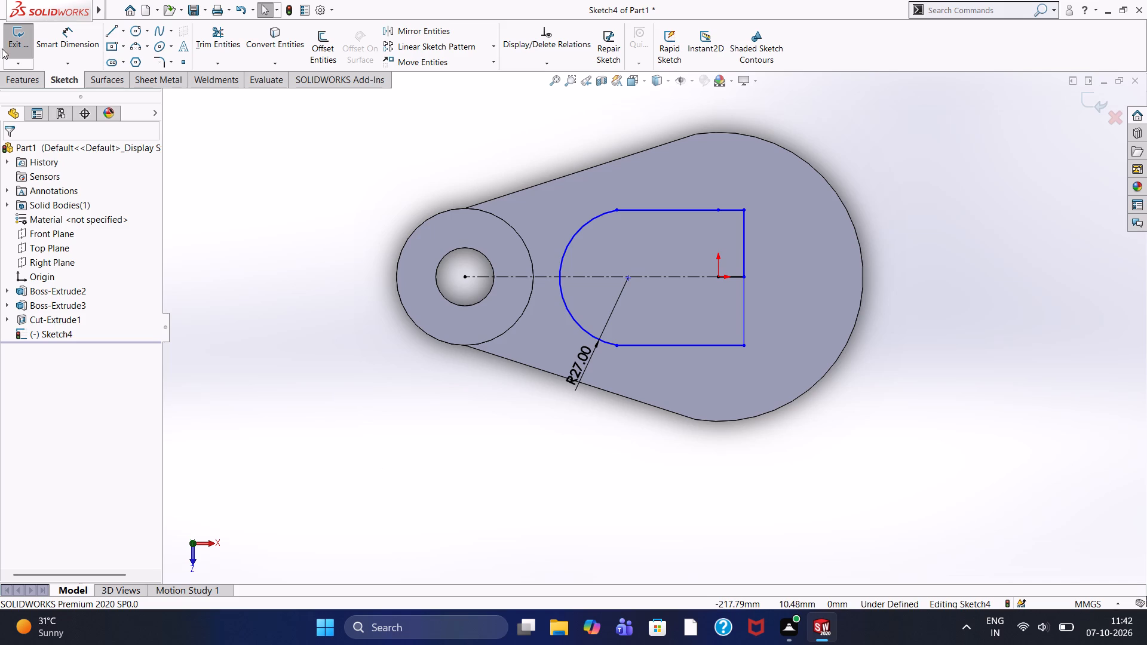
Examine the part from the side with the round-ended profile sketched on the plate's top face.
{"action": "left_click", "coordinate": [15, 81]}
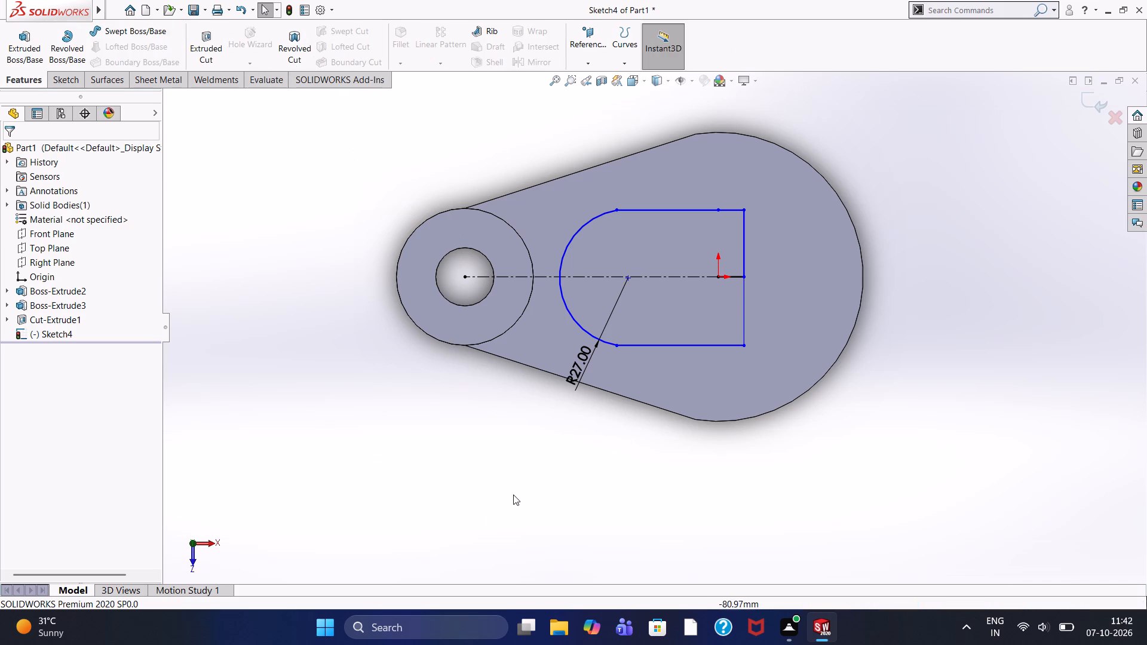
{"action": "middle_click_drag", "start_coordinate": [510, 429], "coordinate": [507, 417]}
{"action": "middle_click_drag", "start_coordinate": [524, 302], "coordinate": [521, 216]}
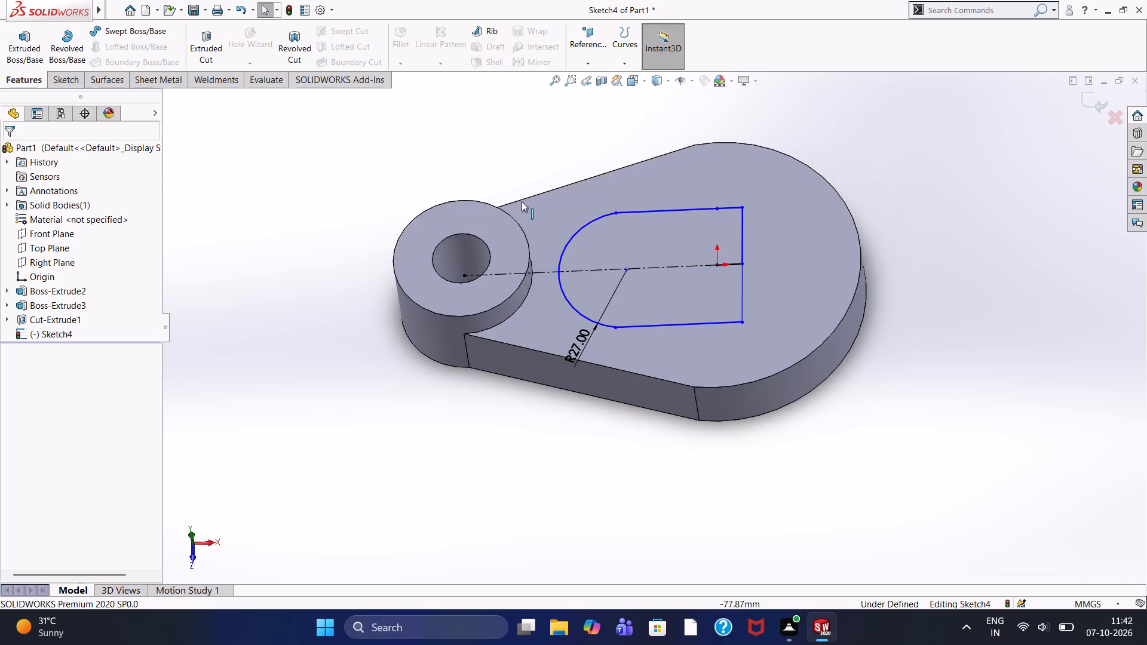
{"action": "middle_click", "coordinate": [520, 201]}
{"action": "middle_click", "coordinate": [521, 201]}
{"action": "middle_click_drag", "start_coordinate": [485, 482], "coordinate": [496, 324]}
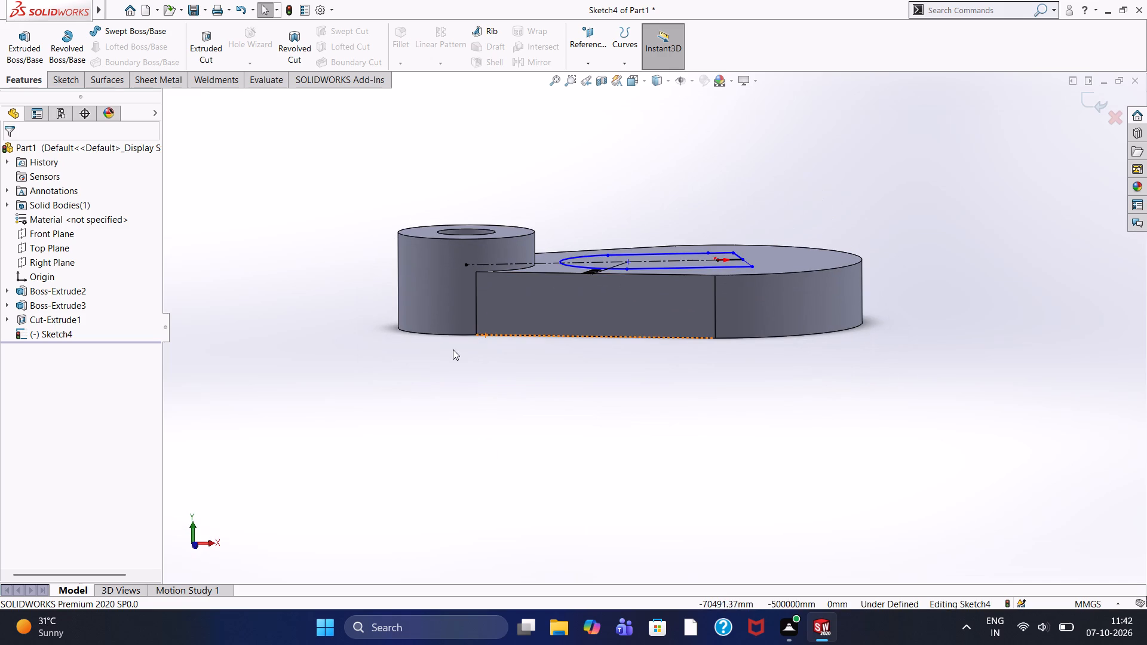
{"action": "middle_click_drag", "start_coordinate": [502, 391], "coordinate": [493, 389]}
{"action": "middle_click_drag", "start_coordinate": [487, 388], "coordinate": [473, 385]}
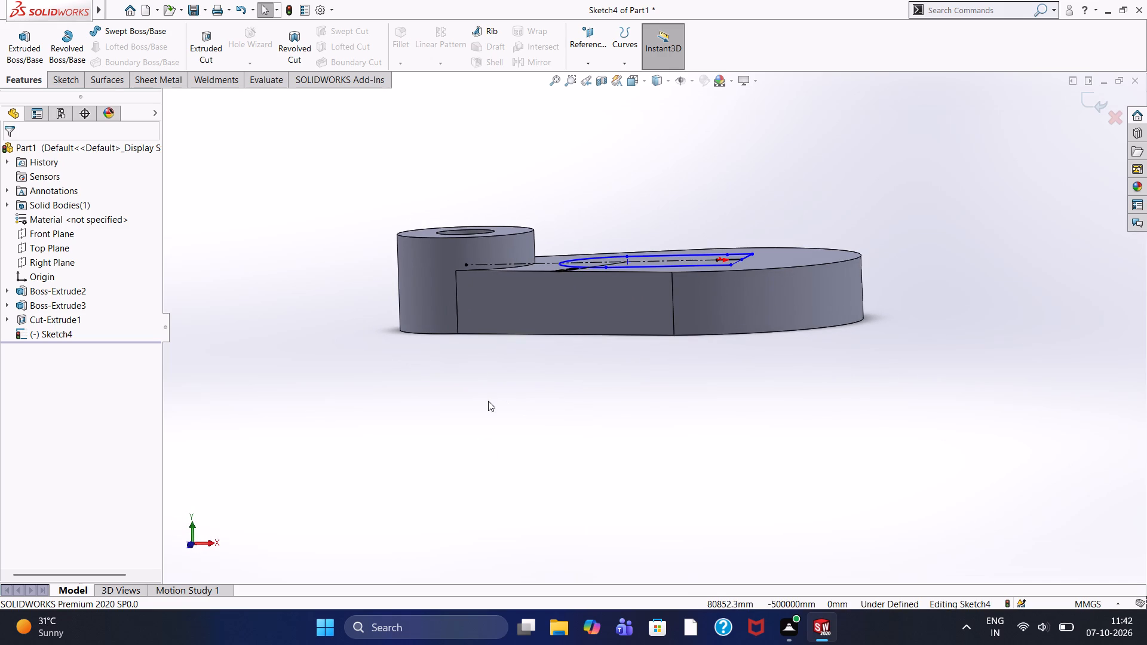
{"action": "middle_click_drag", "start_coordinate": [600, 384], "coordinate": [615, 385]}
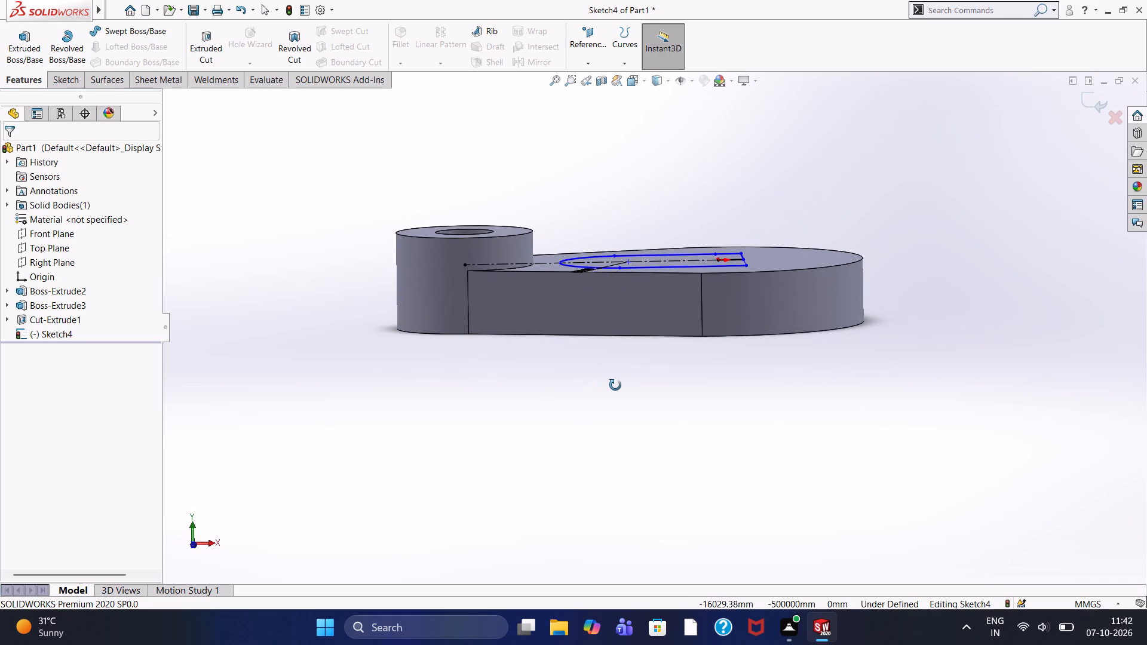
{"action": "middle_click_drag", "start_coordinate": [615, 385], "coordinate": [628, 381]}
{"action": "scroll", "coordinate": [628, 381], "scroll_direction": "down", "scroll_amount": 1}
{"action": "scroll", "coordinate": [628, 381], "scroll_direction": "up", "scroll_amount": 1}
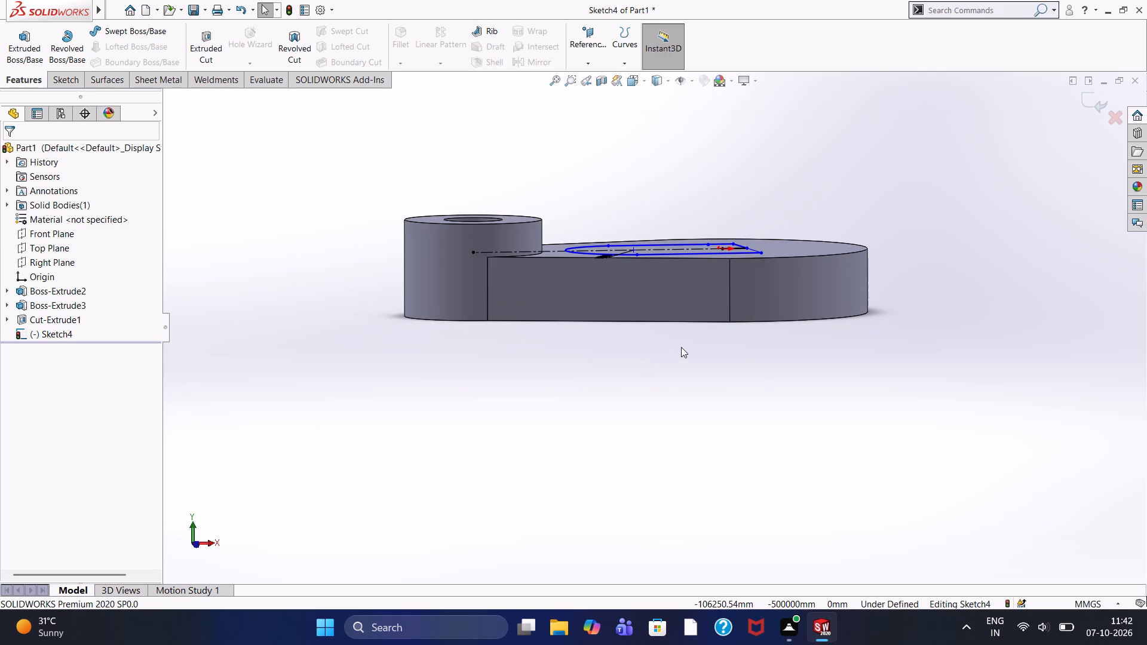
{"action": "scroll", "coordinate": [681, 347], "scroll_direction": "down", "scroll_amount": 1}
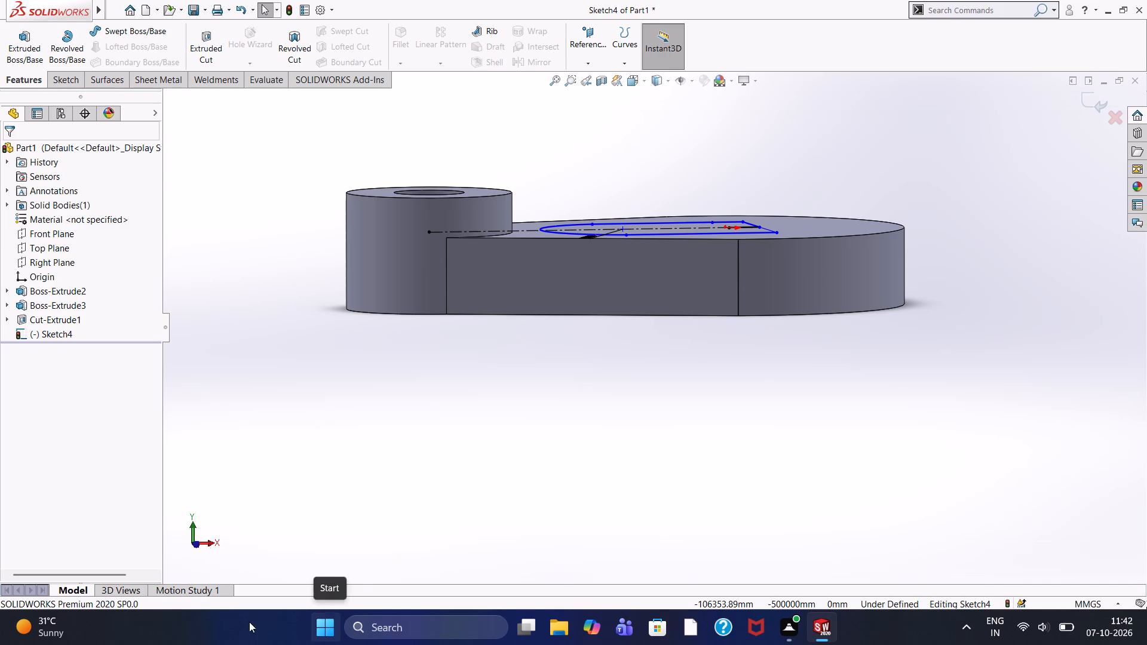
Extrude both halves of the round-ended profile 60 mm upward from the plate's top face as a blind boss.
{"action": "left_click", "coordinate": [19, 47]}
{"action": "scroll", "coordinate": [19, 47], "scroll_direction": "up", "scroll_amount": 1}
{"action": "scroll", "coordinate": [19, 47], "scroll_direction": "down", "scroll_amount": 1}
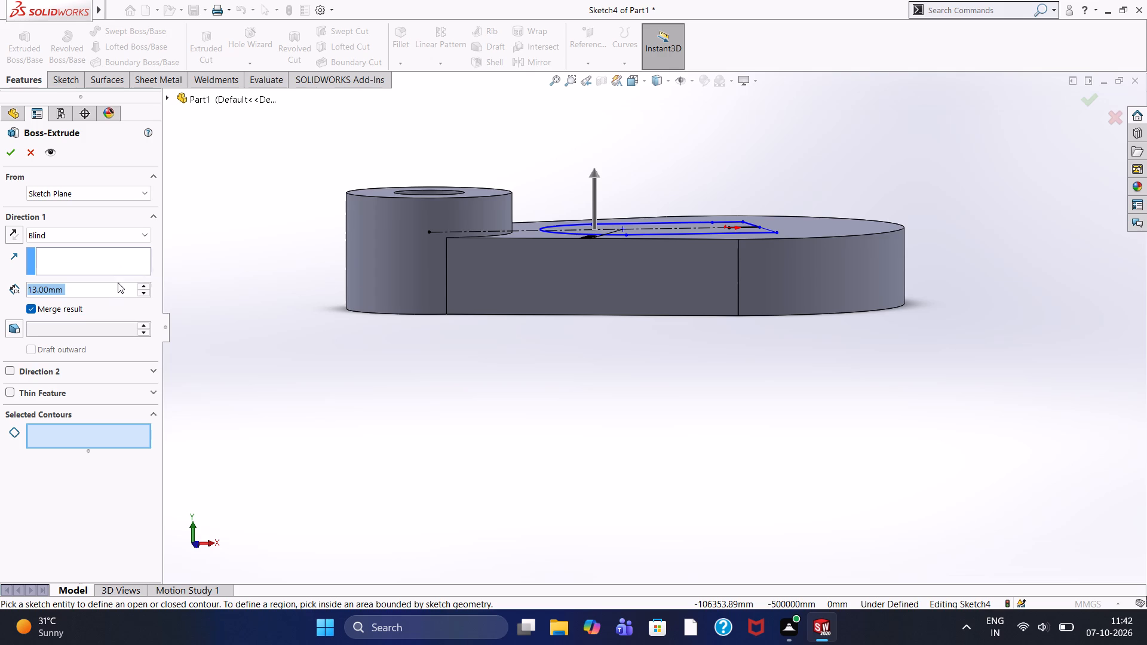
{"action": "type", "text": "60"}
{"action": "key", "text": "Return"}
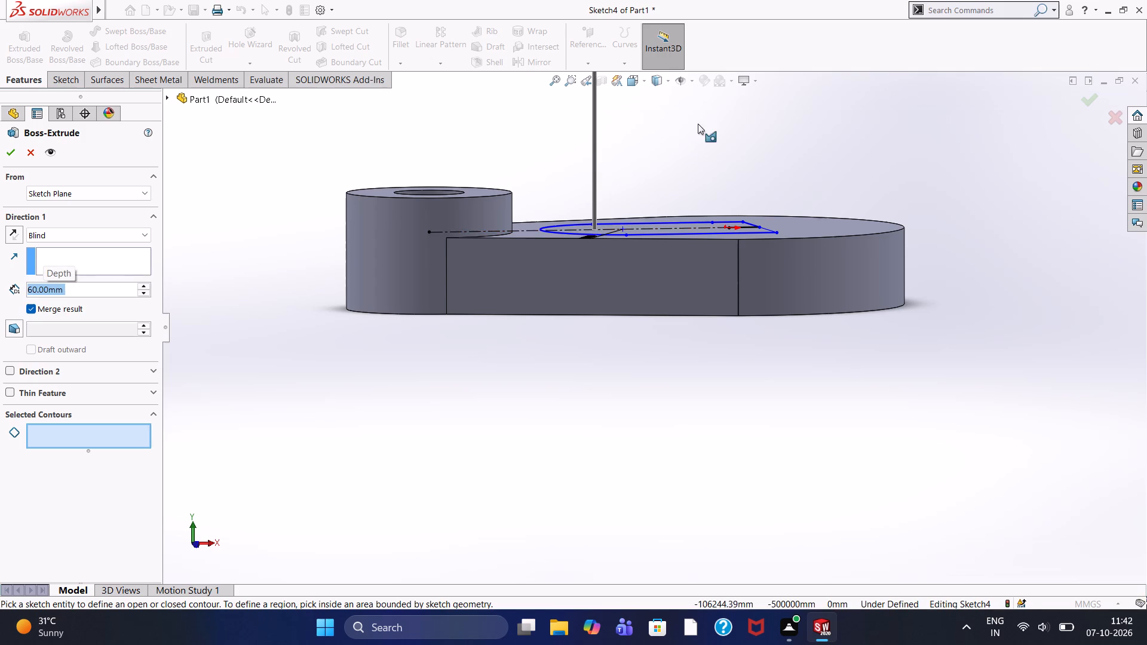
{"action": "scroll", "coordinate": [698, 124], "scroll_direction": "up", "scroll_amount": 1}
{"action": "middle_click_drag", "start_coordinate": [698, 124], "coordinate": [703, 201]}
{"action": "left_click", "coordinate": [711, 223]}
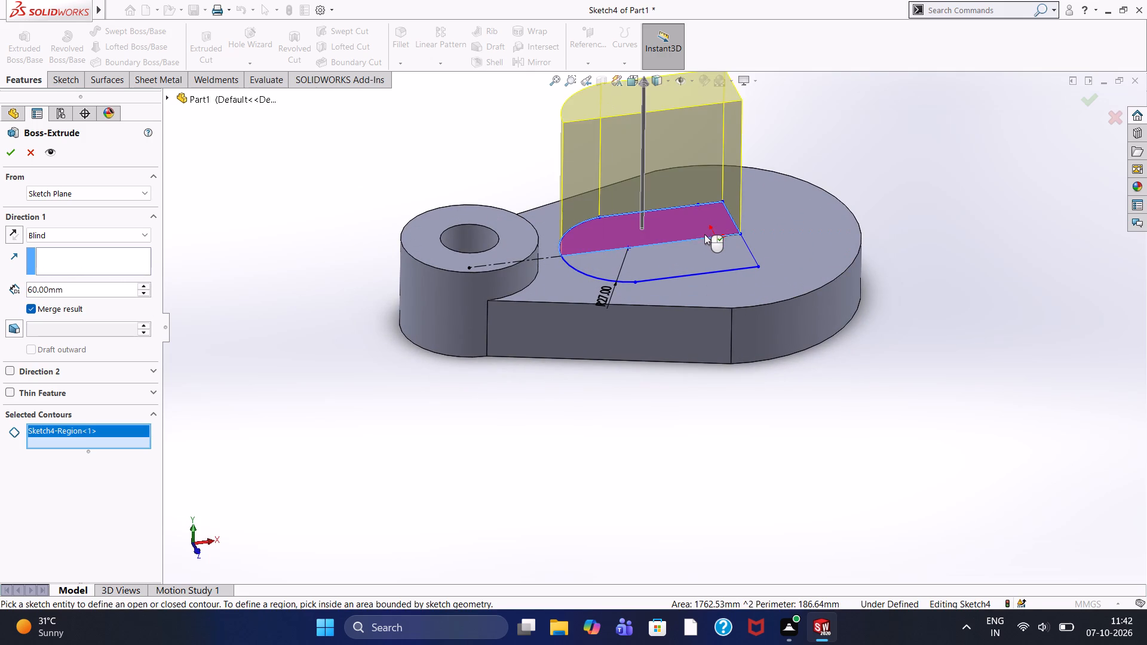
{"action": "left_click", "coordinate": [704, 247]}
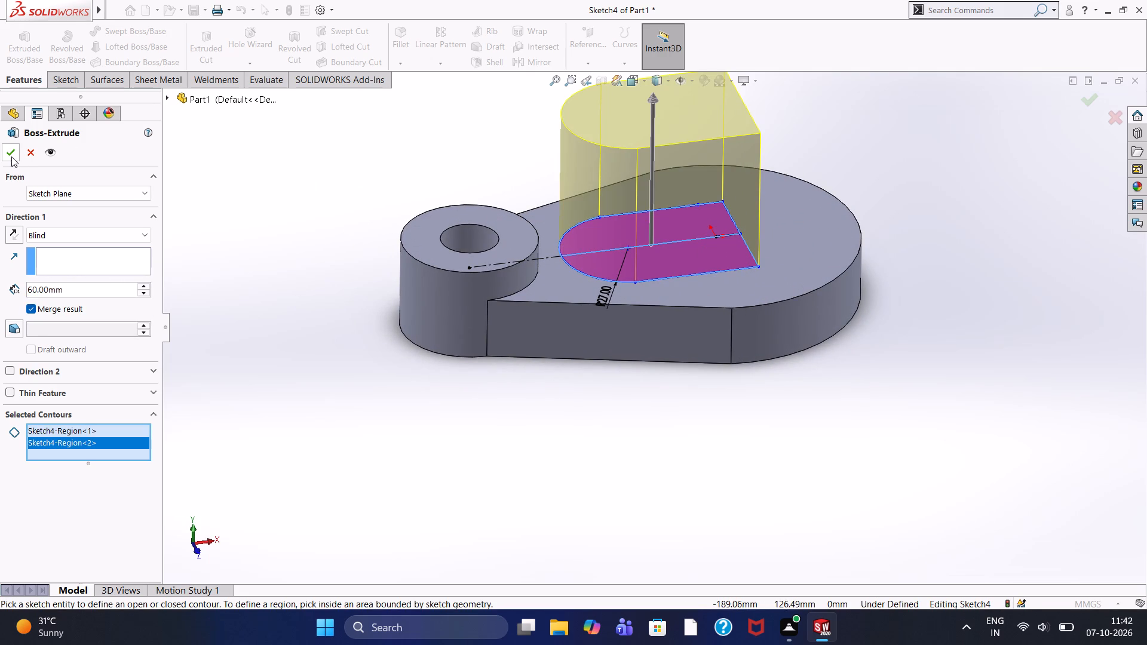
{"action": "left_click", "coordinate": [11, 156]}
{"action": "left_click", "coordinate": [321, 156]}
Start a new sketch on the top face of the round-ended block and view it face-on.
{"action": "middle_click_drag", "start_coordinate": [422, 167], "coordinate": [399, 153]}
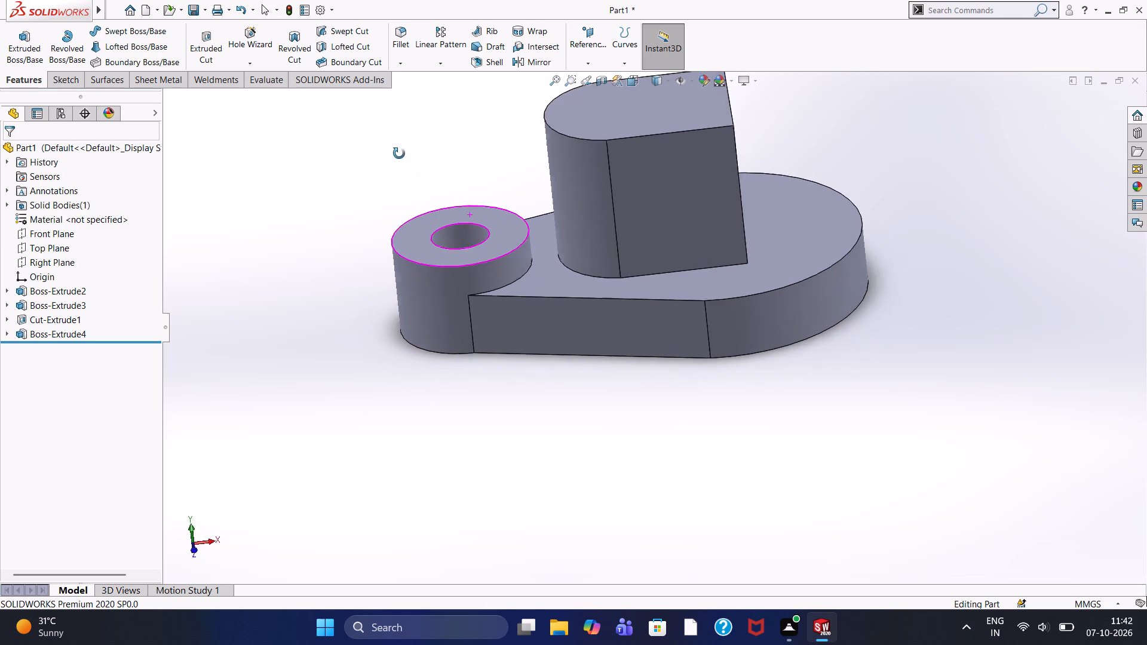
{"action": "middle_click_drag", "start_coordinate": [399, 153], "coordinate": [397, 155]}
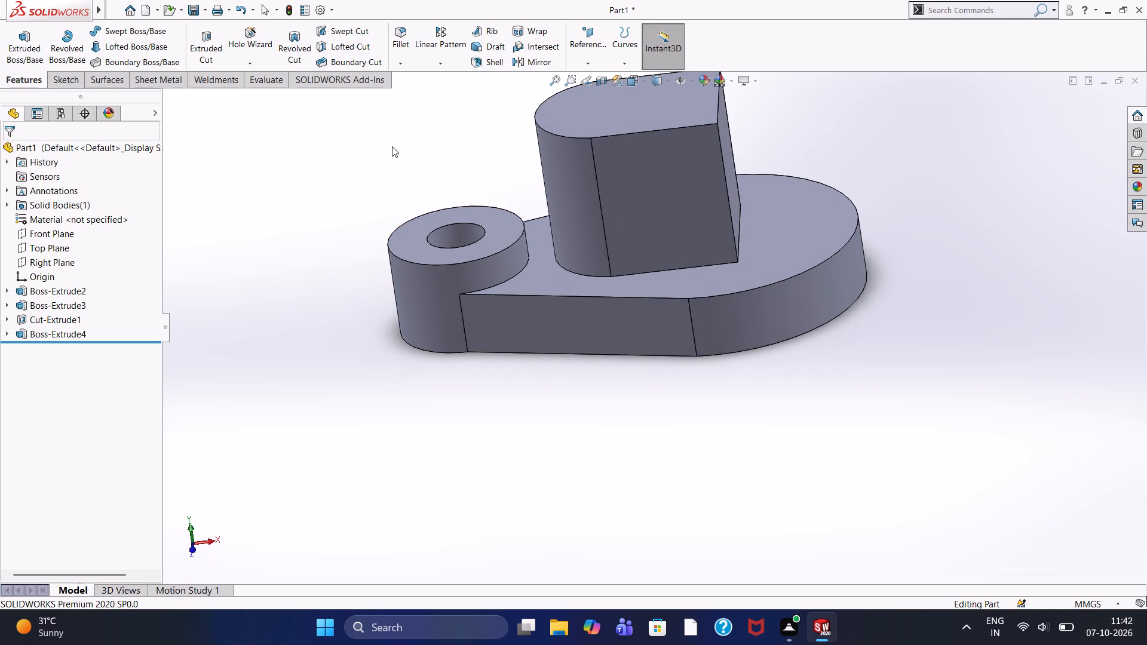
{"action": "key", "text": "ctrl+8"}
{"action": "middle_click_drag", "start_coordinate": [474, 133], "coordinate": [467, 190]}
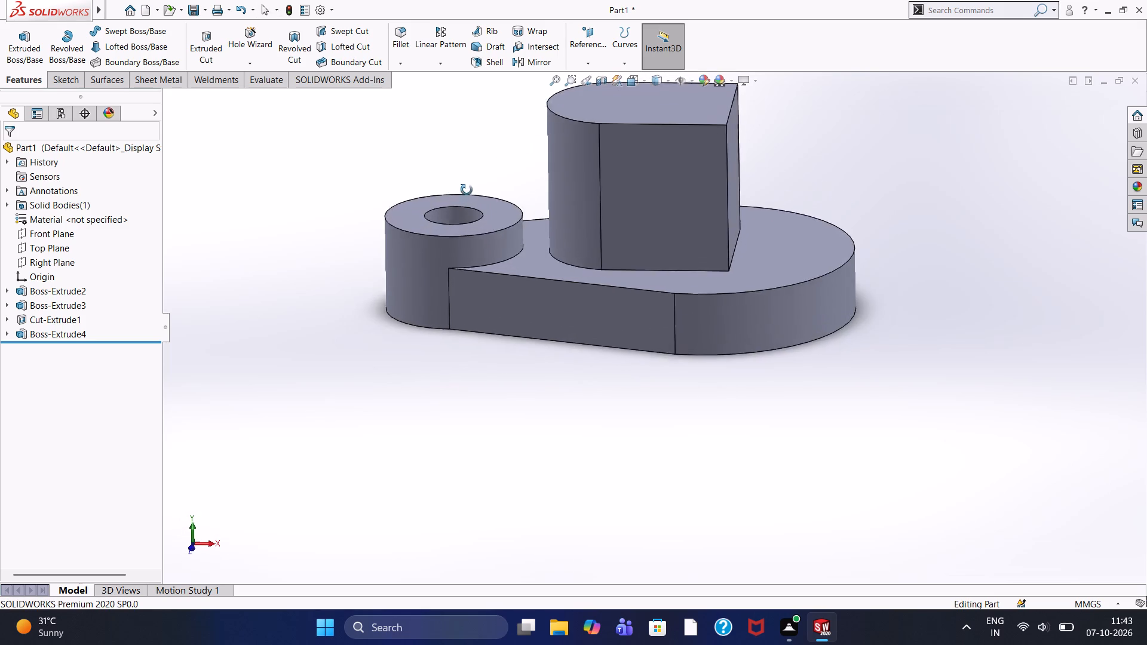
{"action": "middle_click_drag", "start_coordinate": [467, 190], "coordinate": [475, 252]}
{"action": "left_click", "coordinate": [622, 119]}
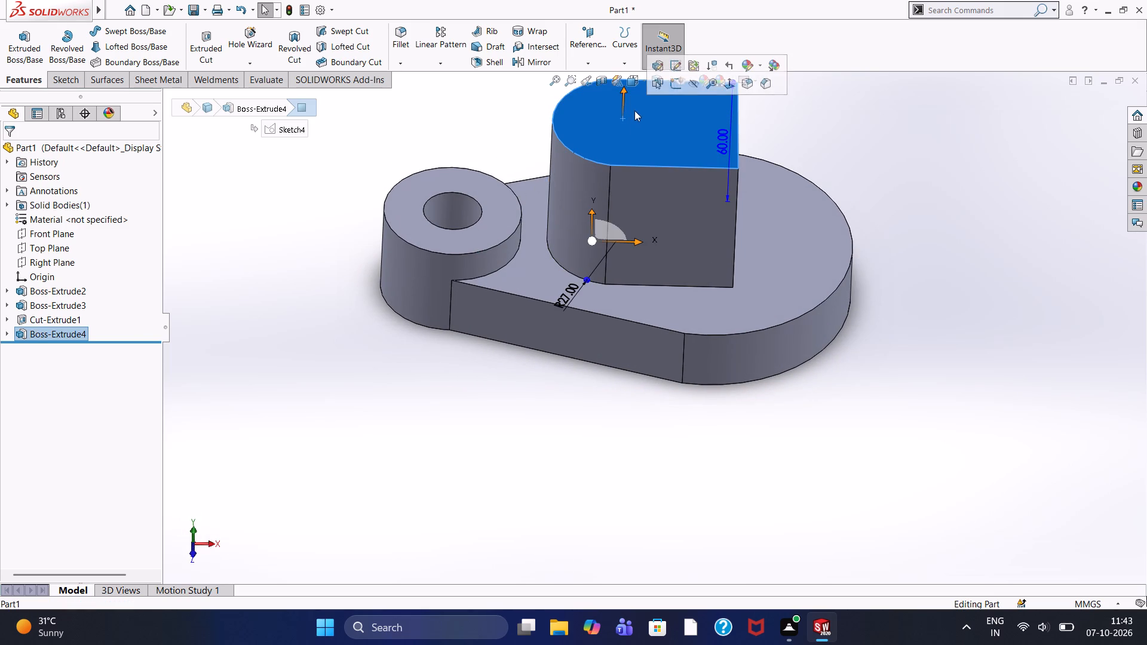
{"action": "left_click", "coordinate": [680, 85]}
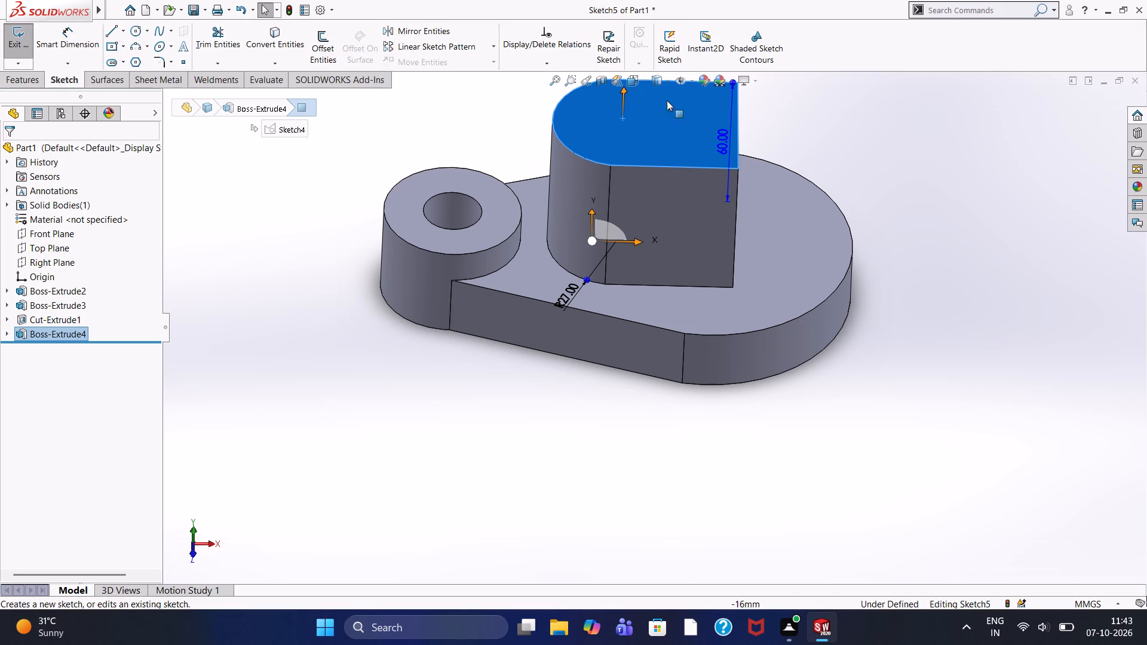
{"action": "key", "text": "ctrl+8"}
{"action": "left_click", "coordinate": [467, 156]}
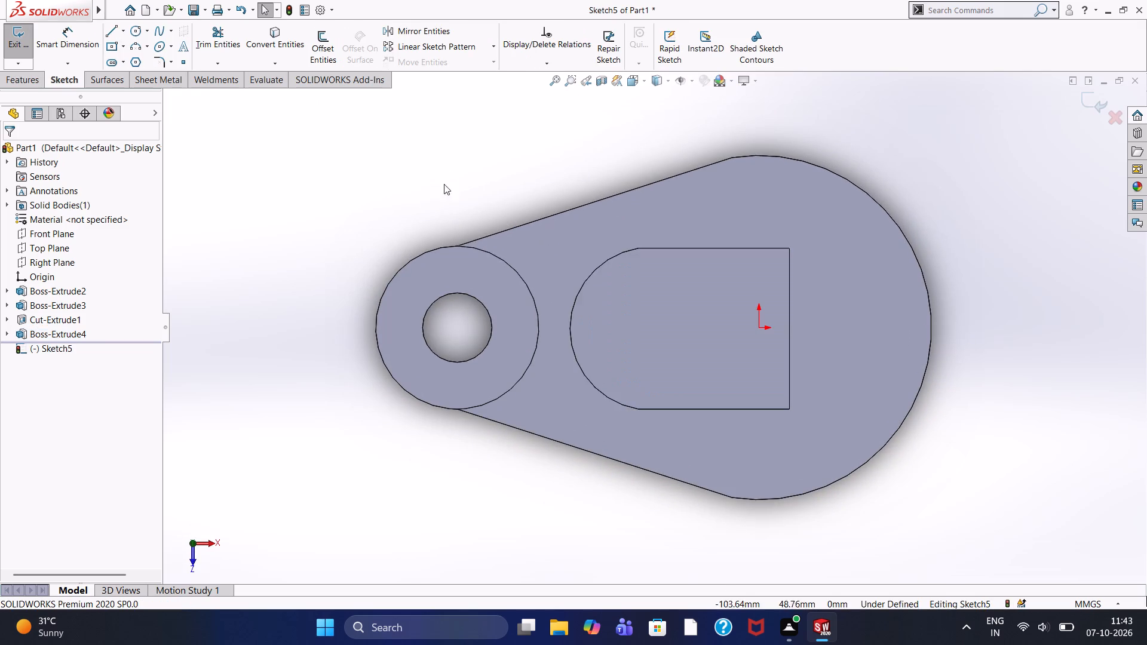
Sketch a 40 mm horizontal centerline from the origin toward the block's rounded end.
{"action": "left_click", "coordinate": [135, 26]}
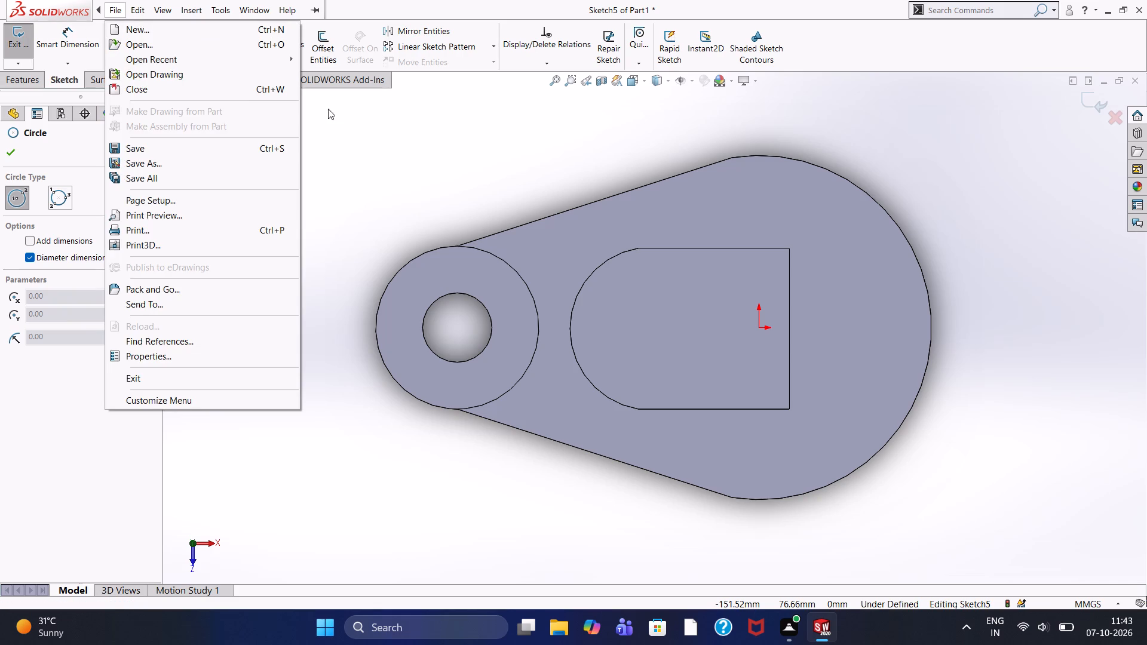
{"action": "left_click", "coordinate": [335, 132]}
{"action": "left_click", "coordinate": [123, 33]}
{"action": "left_click", "coordinate": [127, 62]}
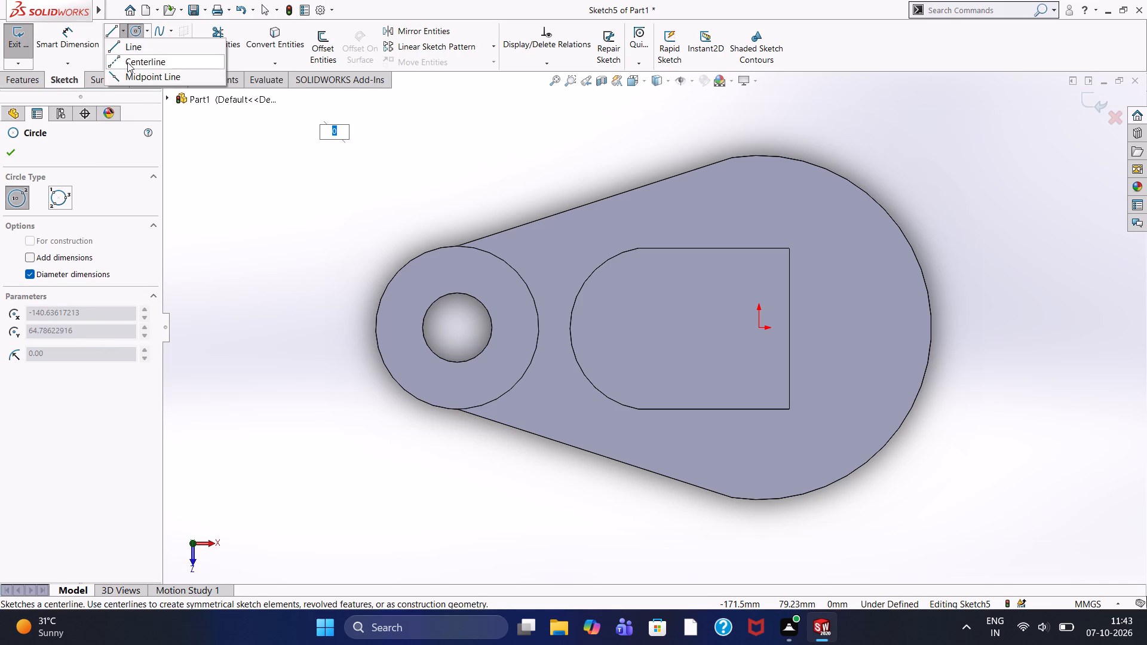
{"action": "left_click", "coordinate": [757, 328]}
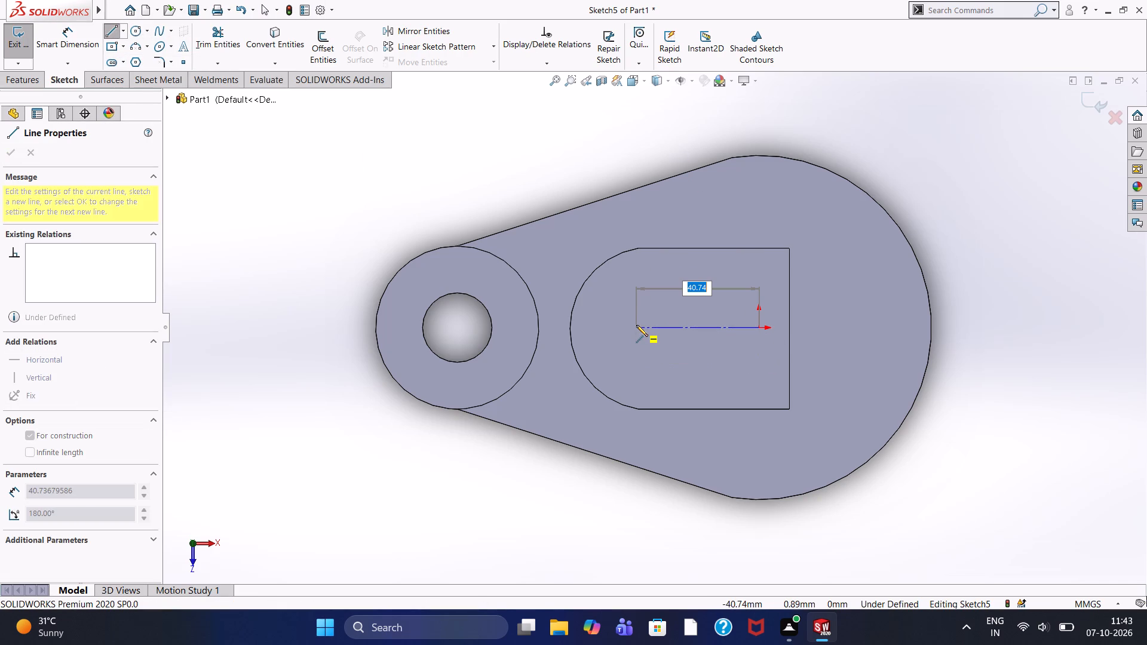
{"action": "type", "text": "40"}
{"action": "key", "text": "Return"}
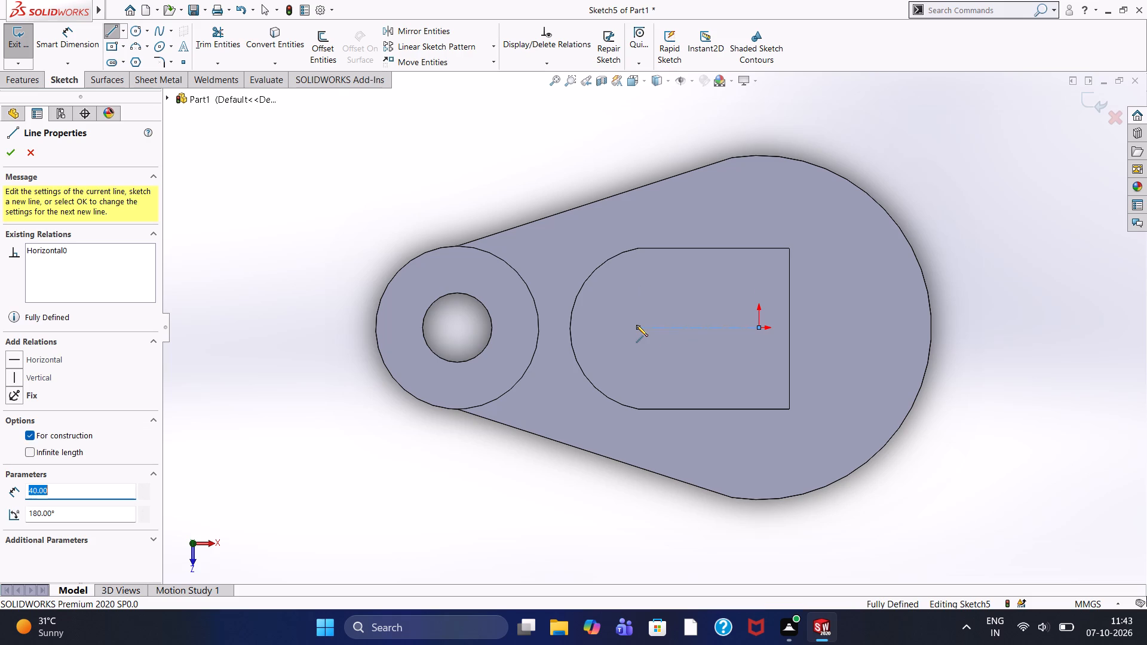
{"action": "key", "text": "Escape"}
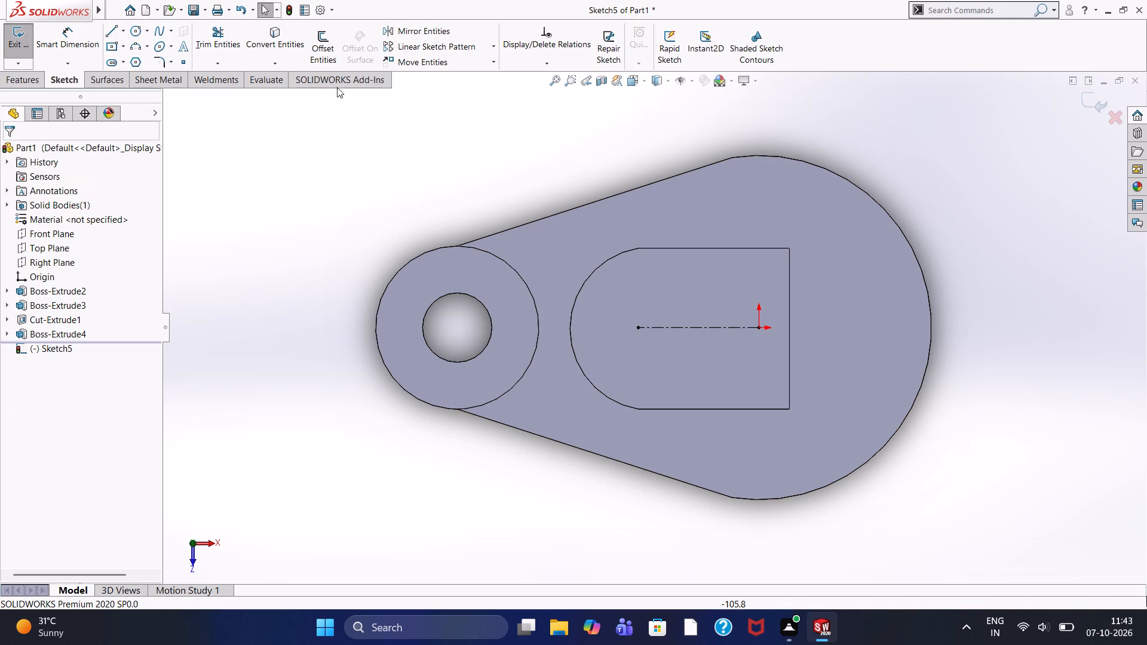
Sketch a 20 mm diameter circle centred on the rounded-end endpoint of the 40 mm centerline.
{"action": "left_click", "coordinate": [136, 37]}
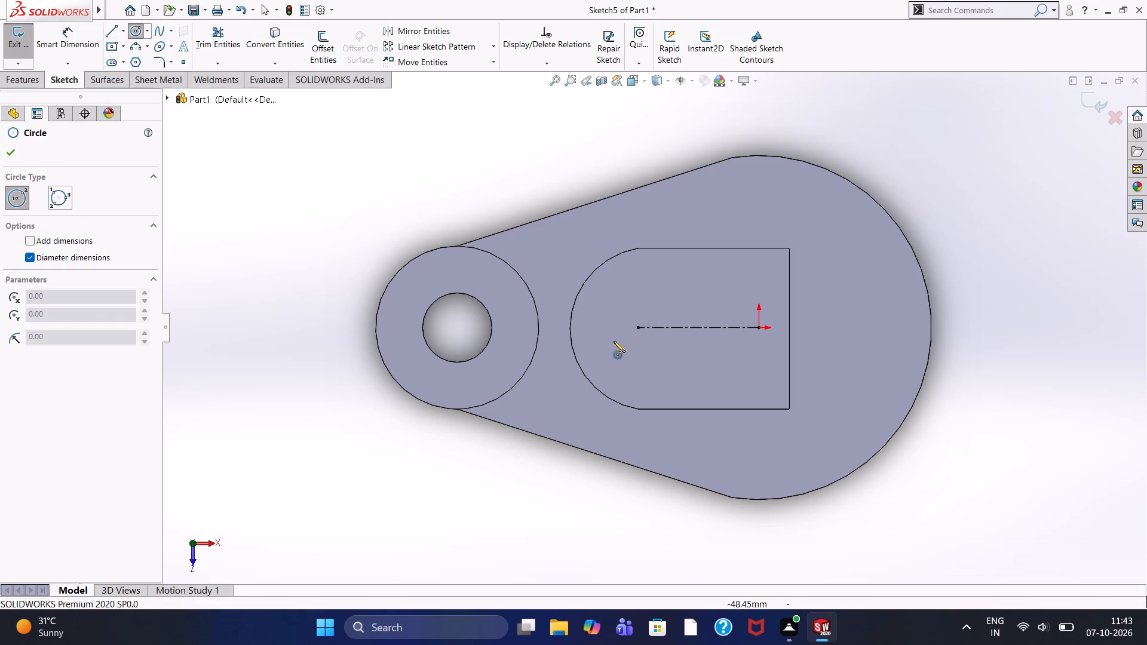
{"action": "left_click", "coordinate": [639, 325]}
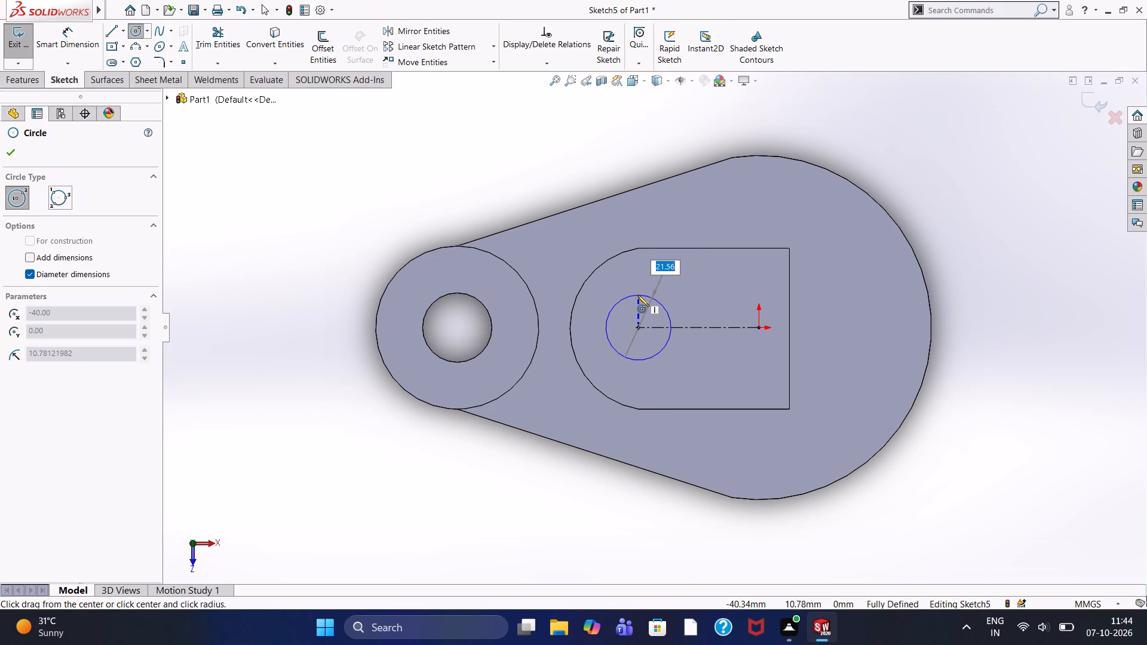
{"action": "type", "text": "20"}
{"action": "key", "text": "Return"}
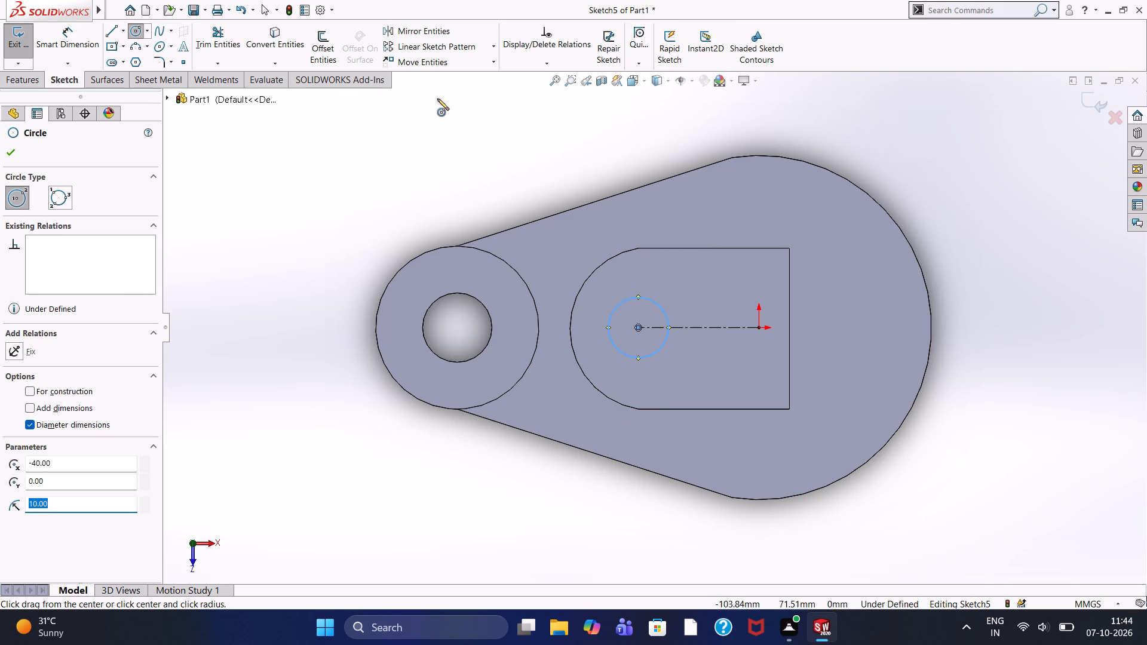
{"action": "left_click", "coordinate": [7, 155]}
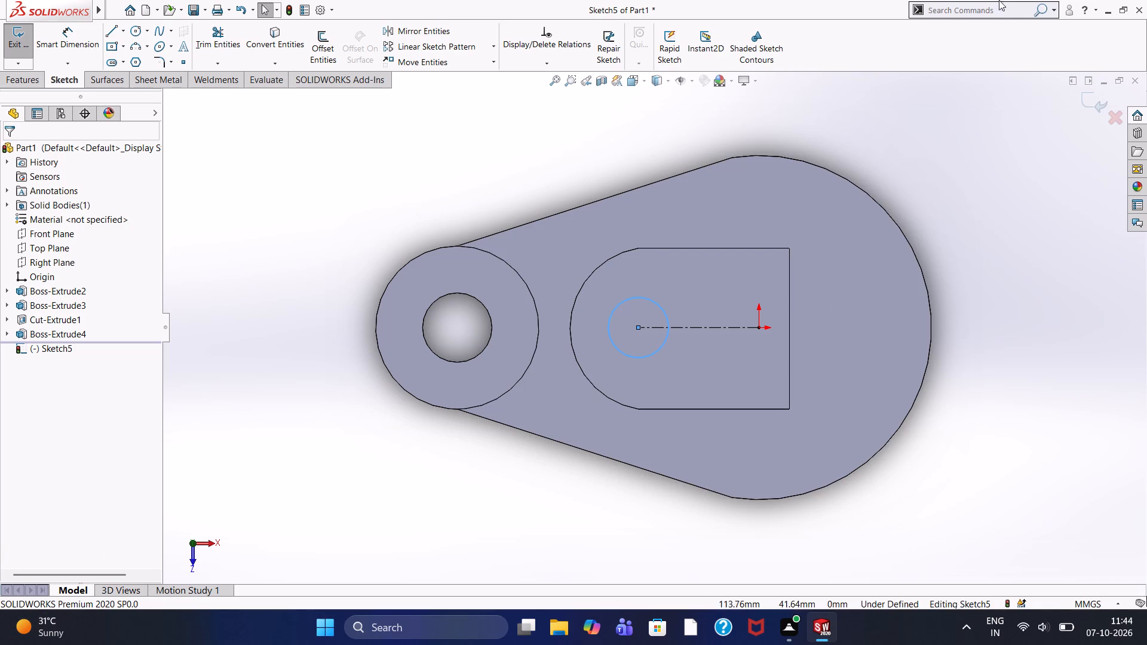
Cut the 20 mm circle through the block and plate using Extruded Cut with the Through All end condition.
{"action": "left_click", "coordinate": [34, 84]}
{"action": "left_click", "coordinate": [202, 48]}
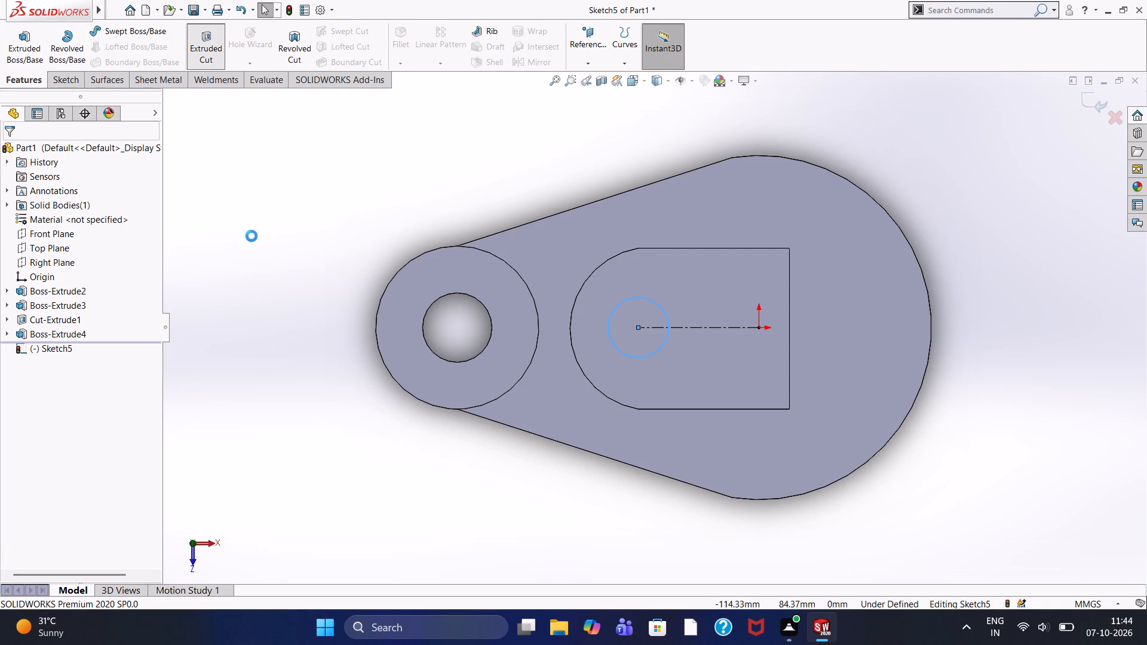
{"action": "middle_click_drag", "start_coordinate": [286, 282], "coordinate": [307, 170]}
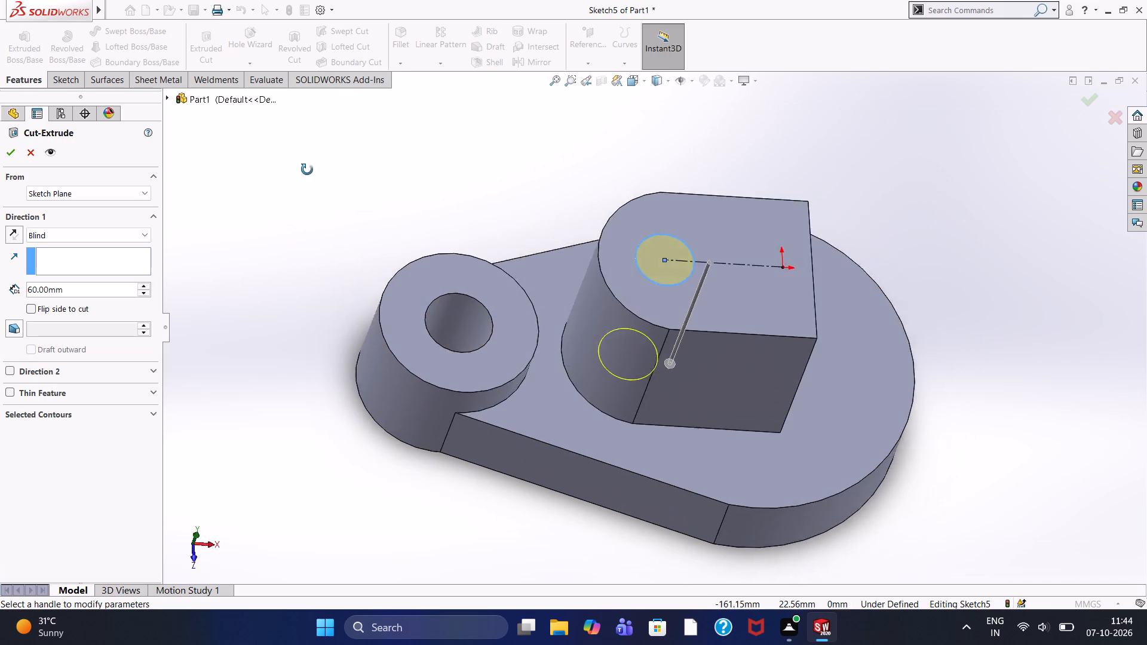
{"action": "middle_click_drag", "start_coordinate": [307, 170], "coordinate": [325, 64]}
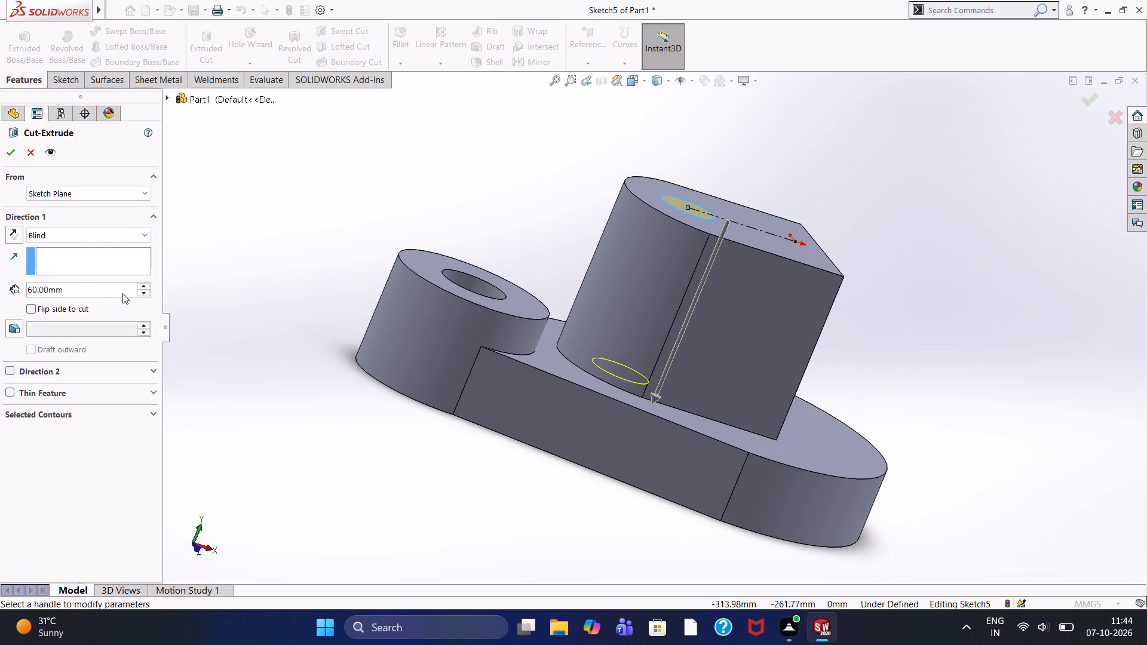
{"action": "left_click", "coordinate": [102, 236]}
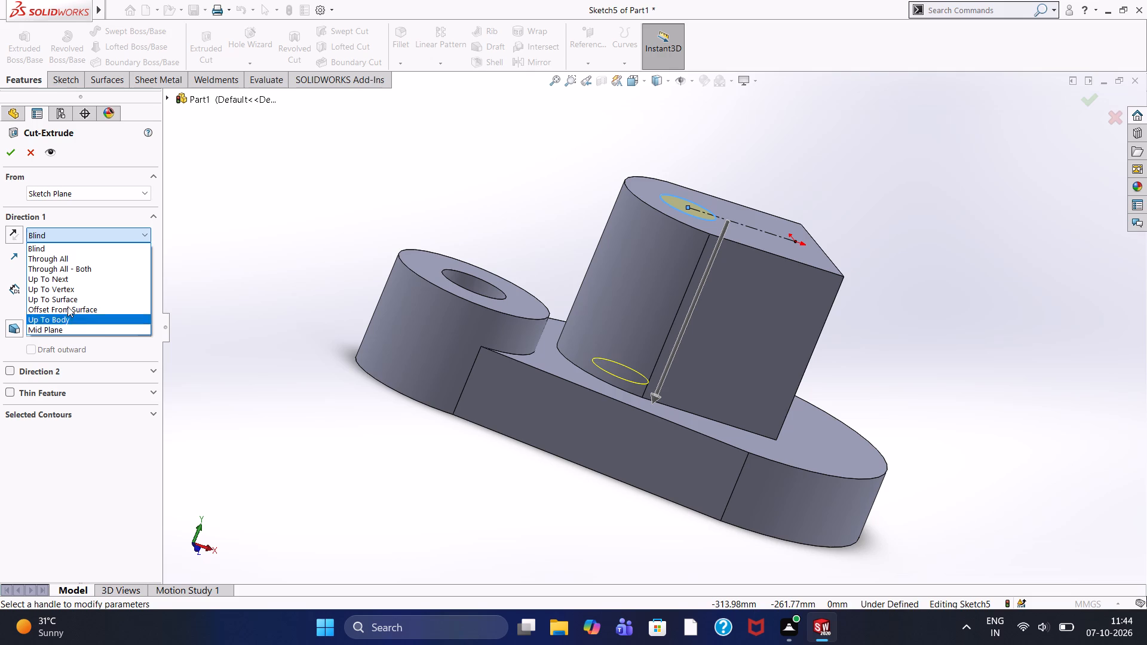
{"action": "left_click", "coordinate": [85, 260]}
{"action": "left_click", "coordinate": [11, 156]}
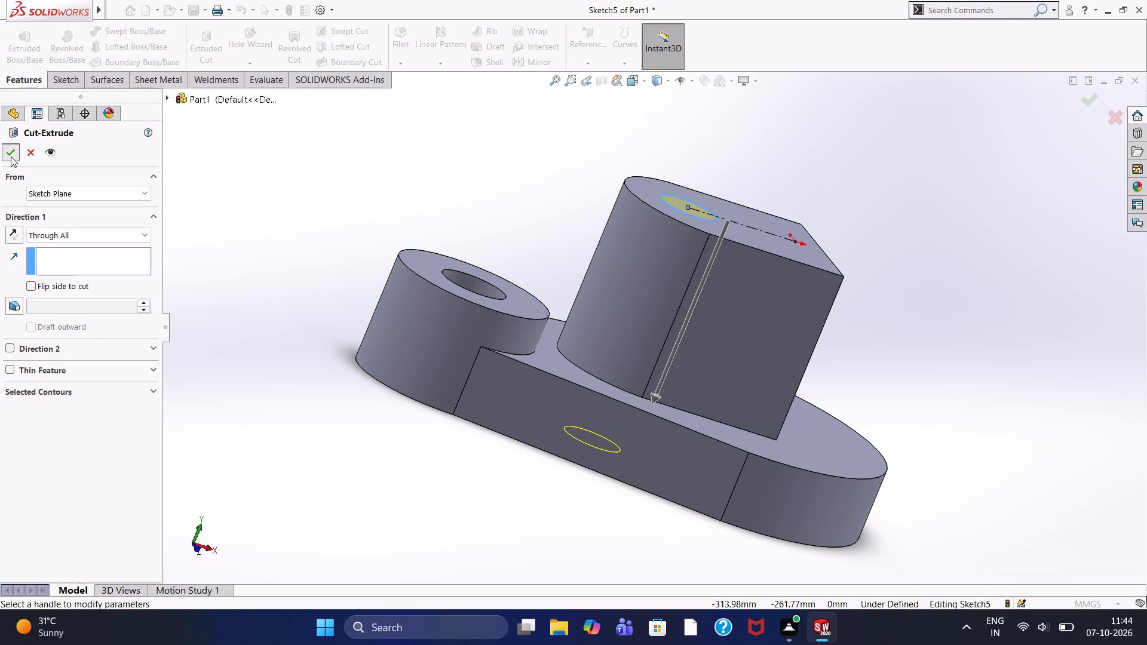
{"action": "left_click", "coordinate": [326, 255]}
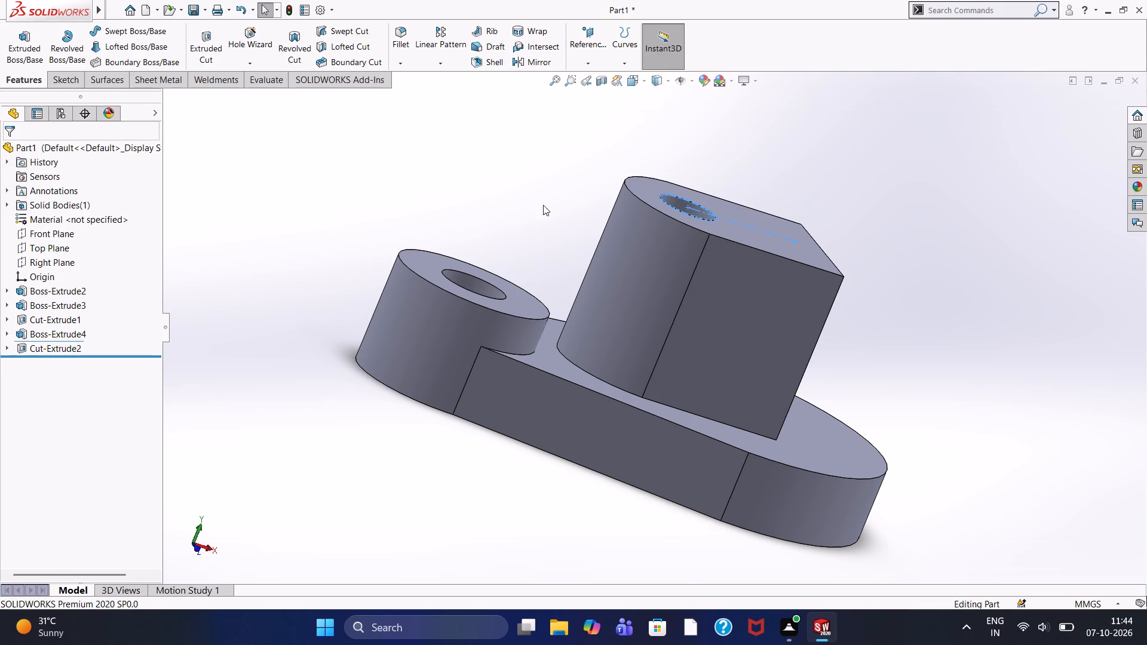
Start a new sketch on the flat long side face of the round-ended block and view it face-on.
{"action": "middle_click_drag", "start_coordinate": [541, 207], "coordinate": [476, 411]}
{"action": "middle_click_drag", "start_coordinate": [590, 548], "coordinate": [589, 547]}
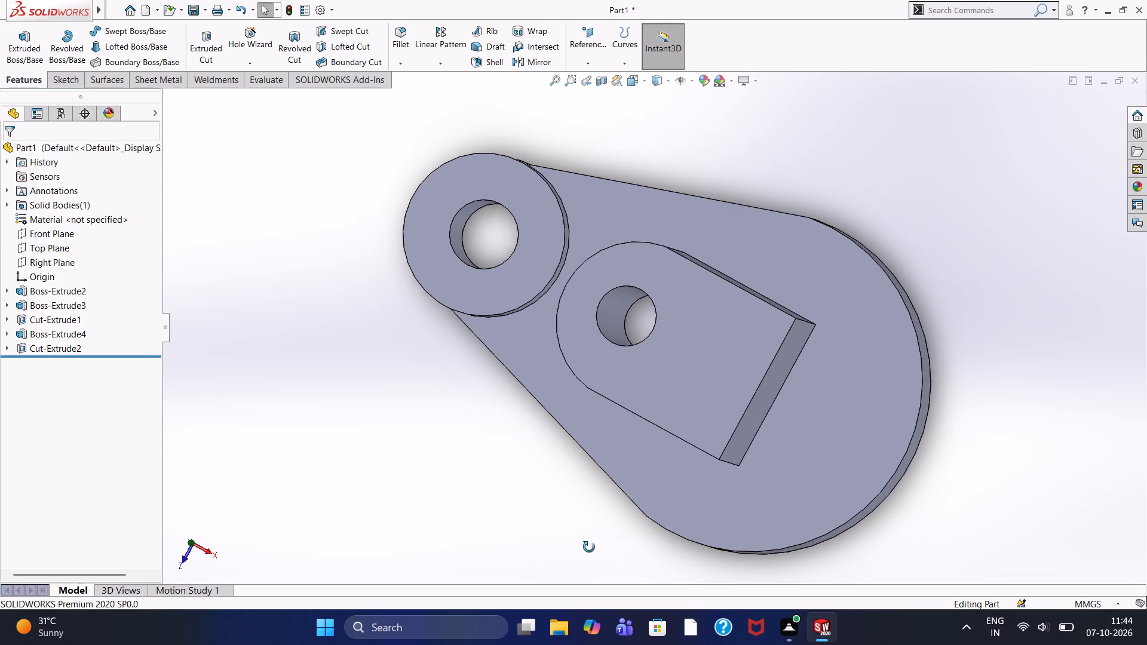
{"action": "middle_click_drag", "start_coordinate": [589, 547], "coordinate": [672, 473]}
{"action": "left_click", "coordinate": [701, 405]}
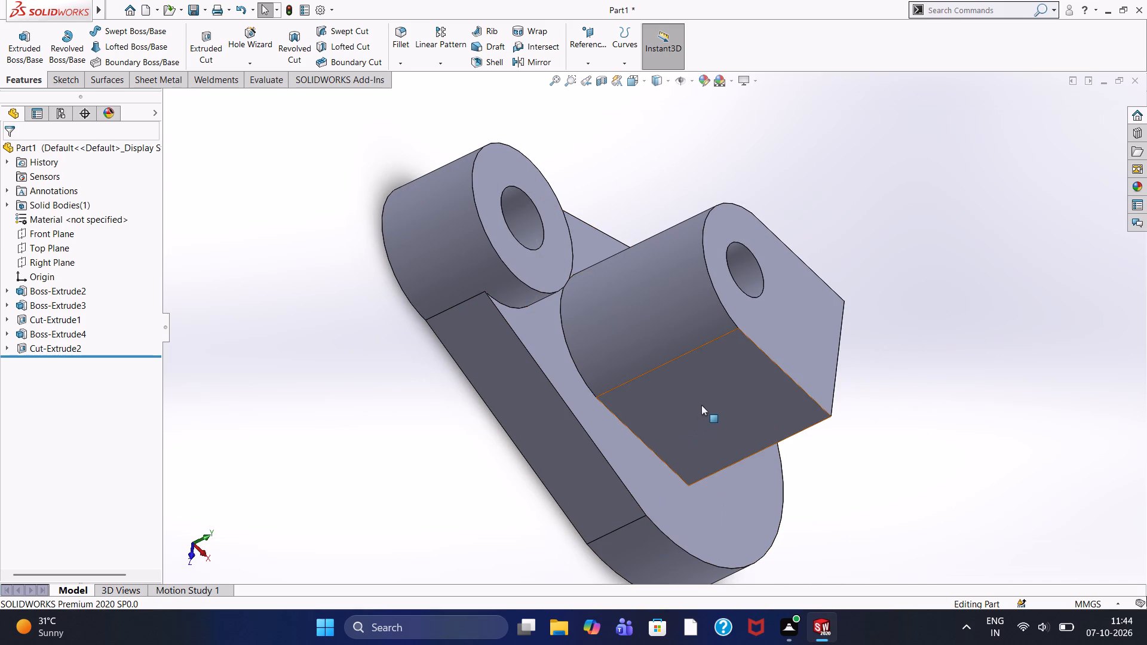
{"action": "left_click", "coordinate": [755, 369]}
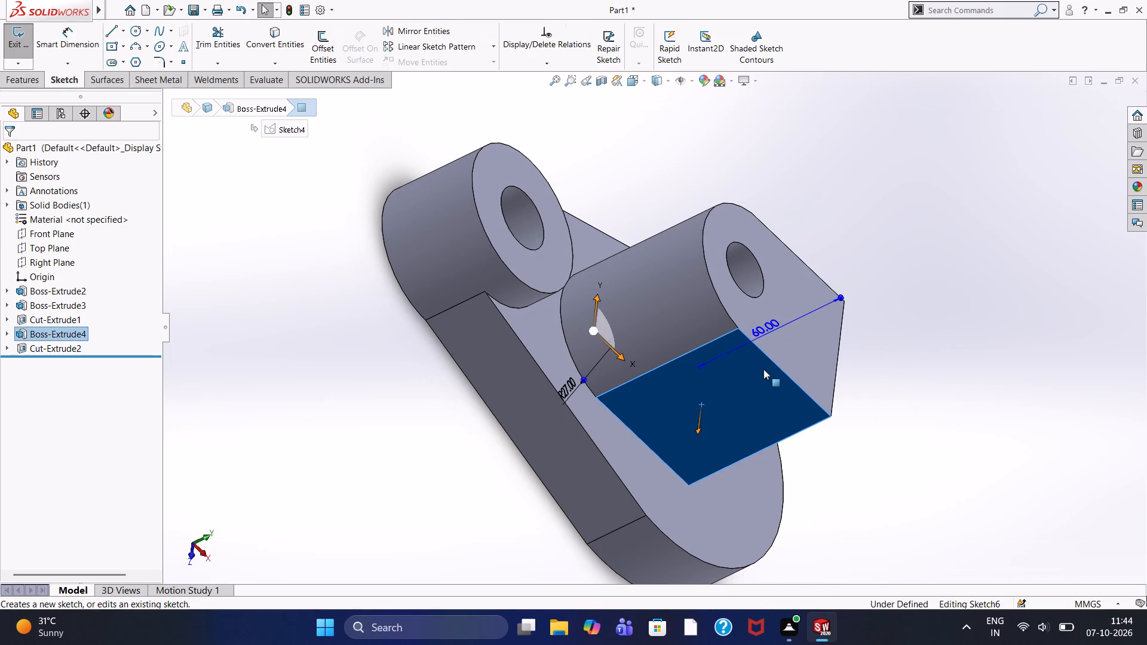
{"action": "key", "text": "ctrl+8"}
{"action": "left_click", "coordinate": [921, 277]}
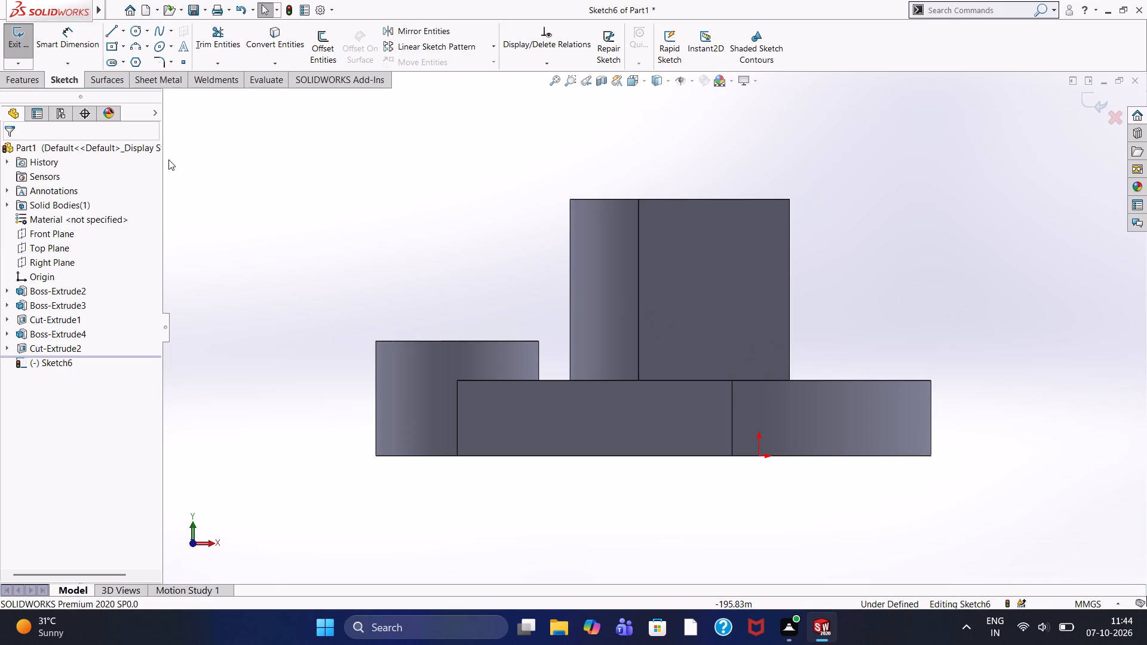
Sketch a vertical centerline upward from the origin on the block's side face.
{"action": "left_click", "coordinate": [123, 32]}
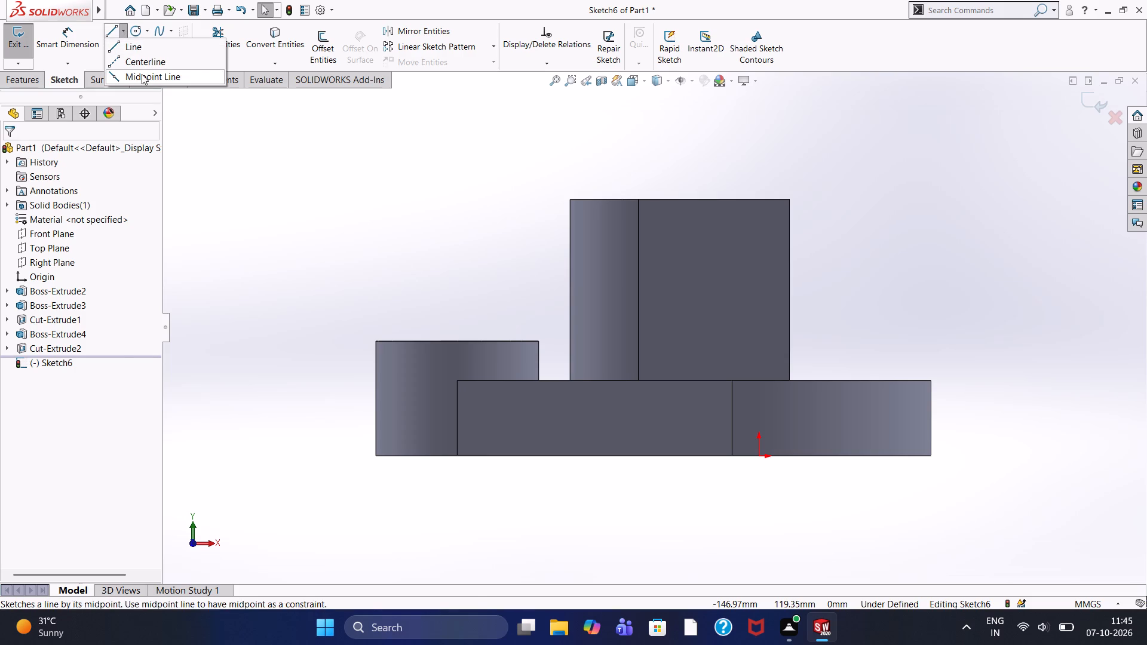
{"action": "left_click", "coordinate": [143, 59]}
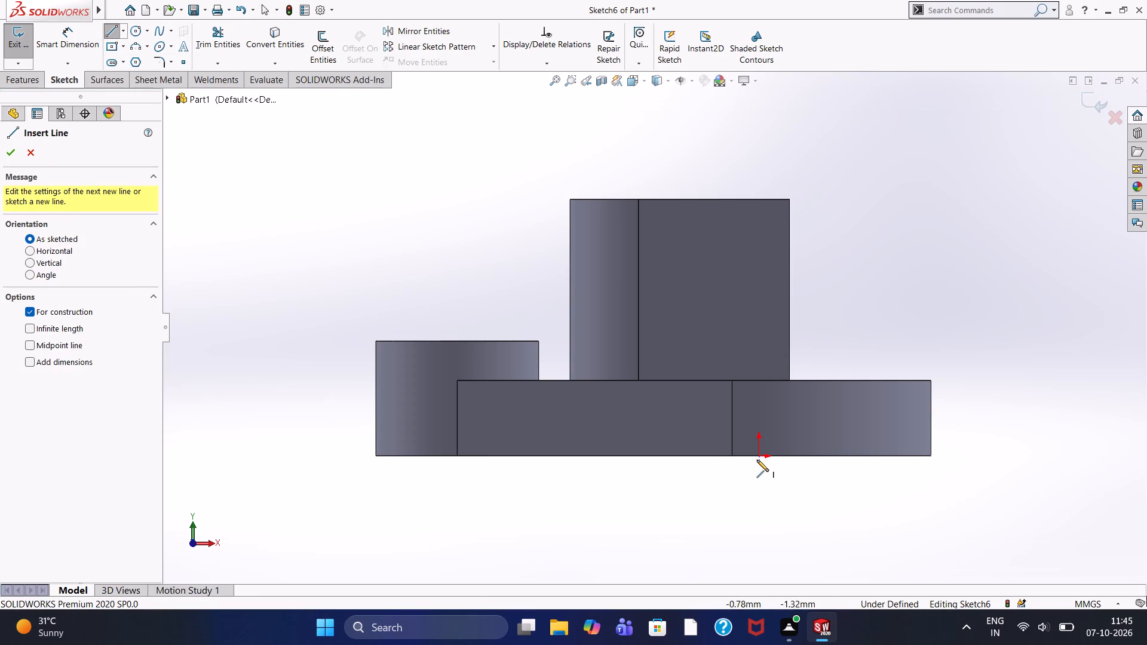
{"action": "left_click", "coordinate": [759, 457]}
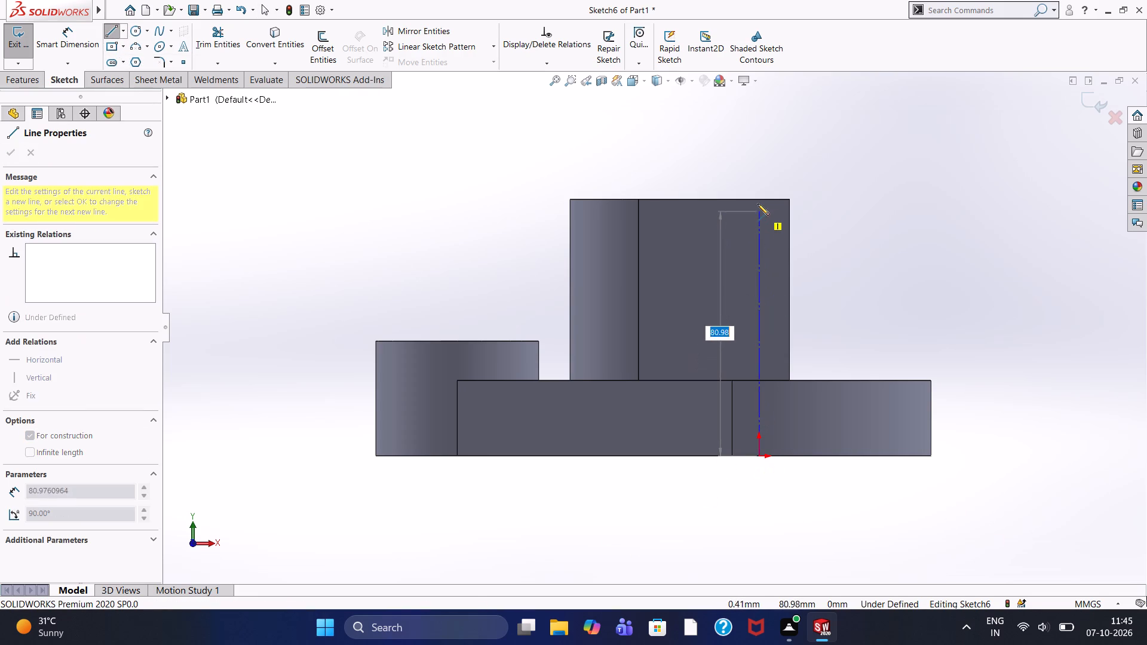
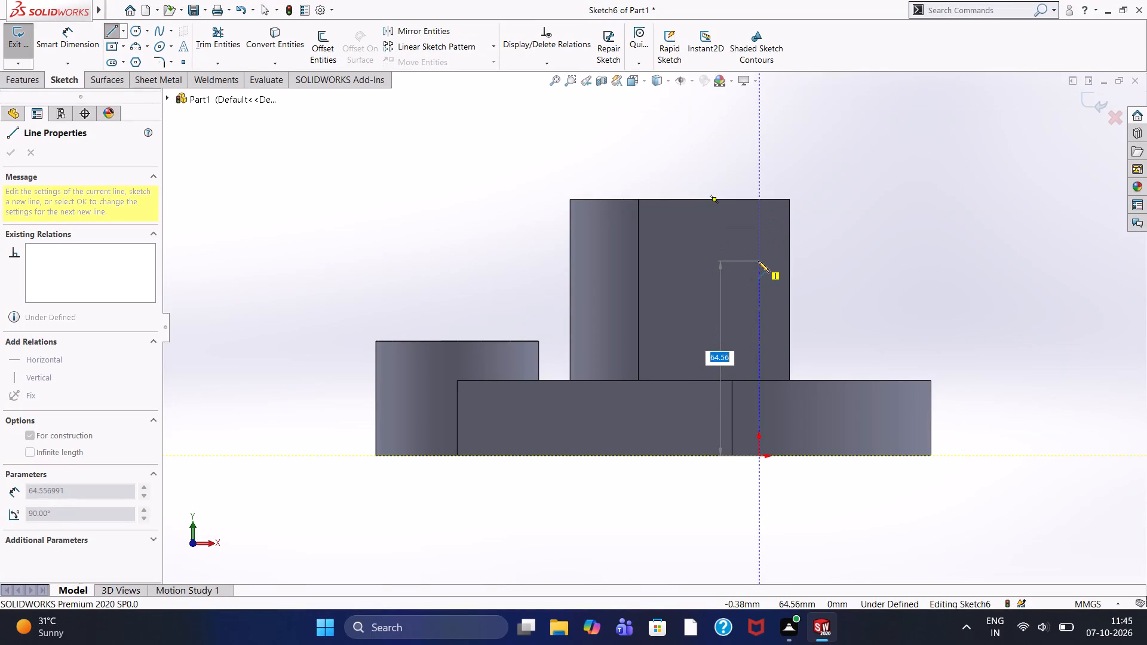
Set the length of the vertical centerline from the origin to 63 mm and finish it.
{"action": "type", "text": "63"}
{"action": "key", "text": "Return"}
{"action": "key", "text": "Escape"}
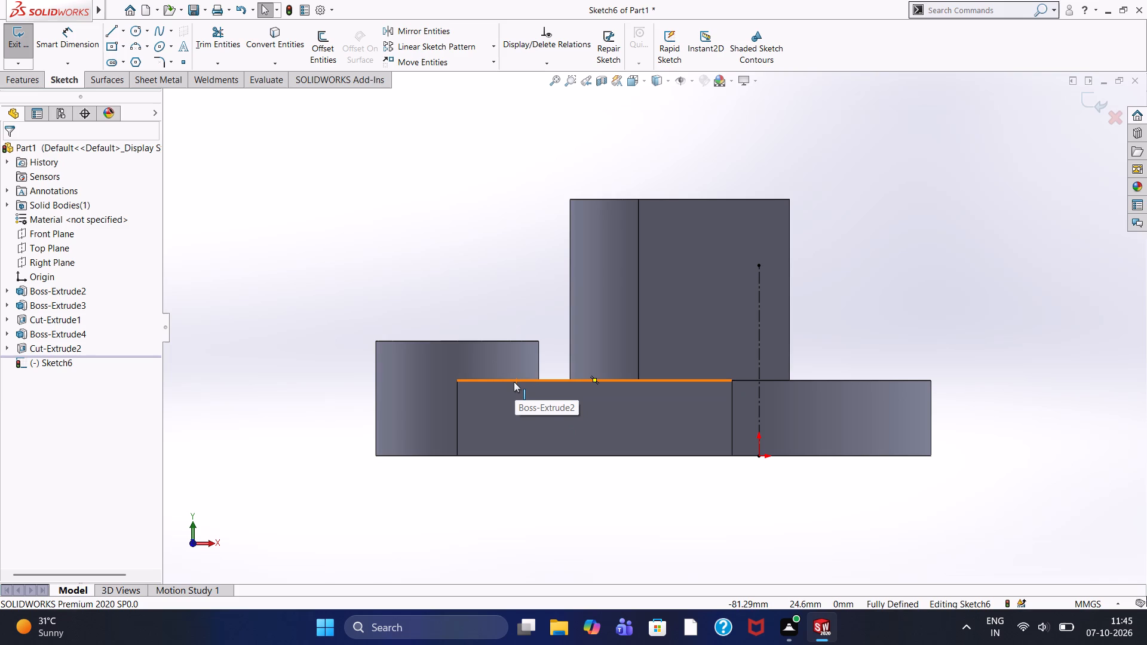
Sketch a 6 mm horizontal line along the block's bottom edge, starting where the centerline crosses it and running toward the block's flat end.
{"action": "left_click", "coordinate": [108, 32]}
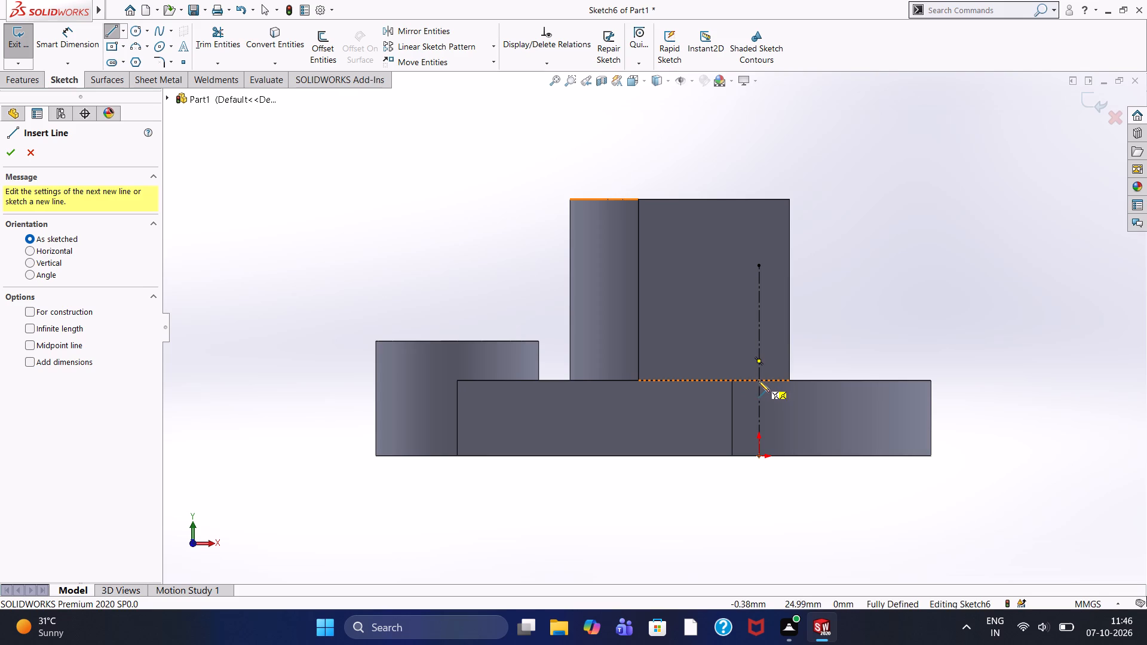
{"action": "scroll", "coordinate": [763, 388], "scroll_direction": "down", "scroll_amount": 7}
{"action": "scroll", "coordinate": [704, 349], "scroll_direction": "down", "scroll_amount": 4}
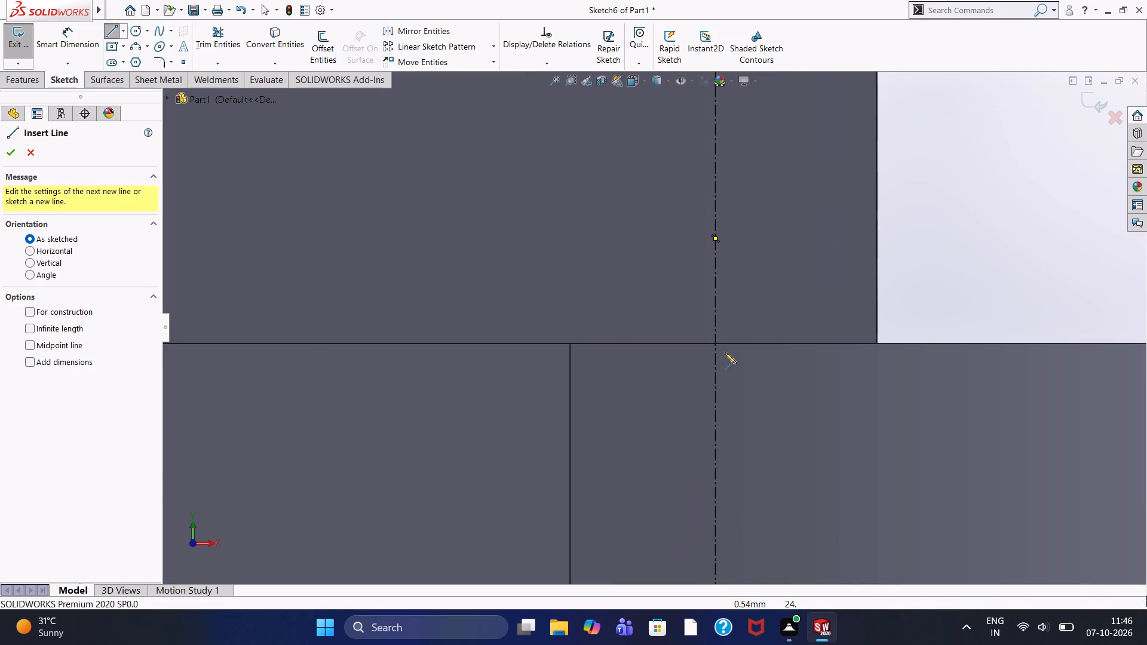
{"action": "left_click", "coordinate": [716, 343]}
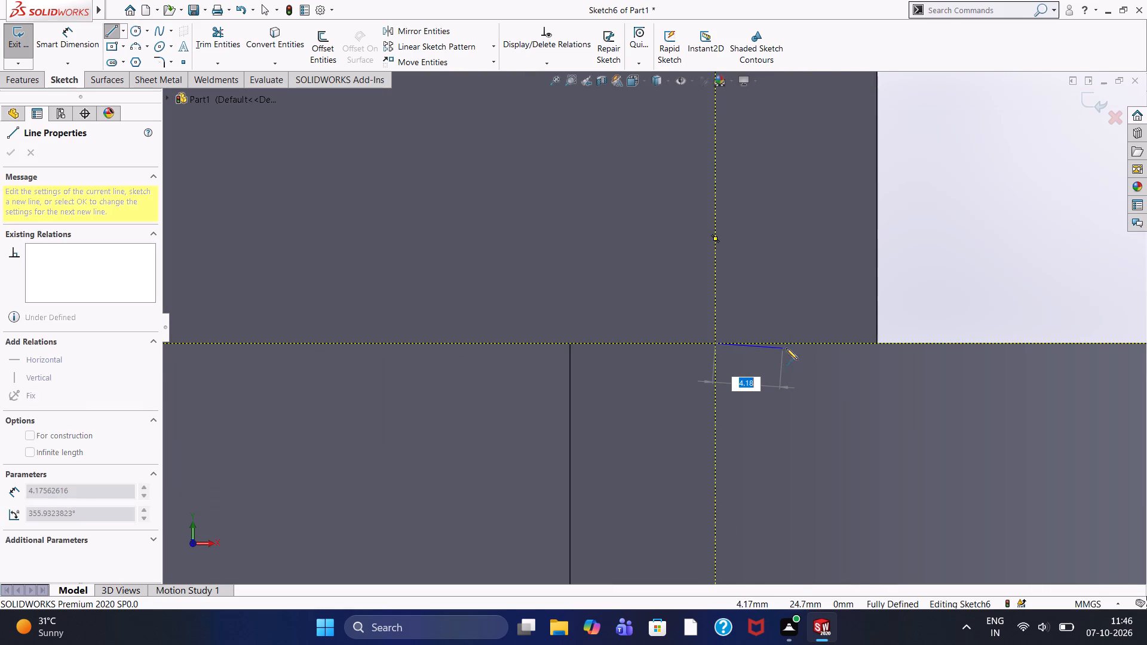
{"action": "key", "text": "6"}
{"action": "key", "text": "Return"}
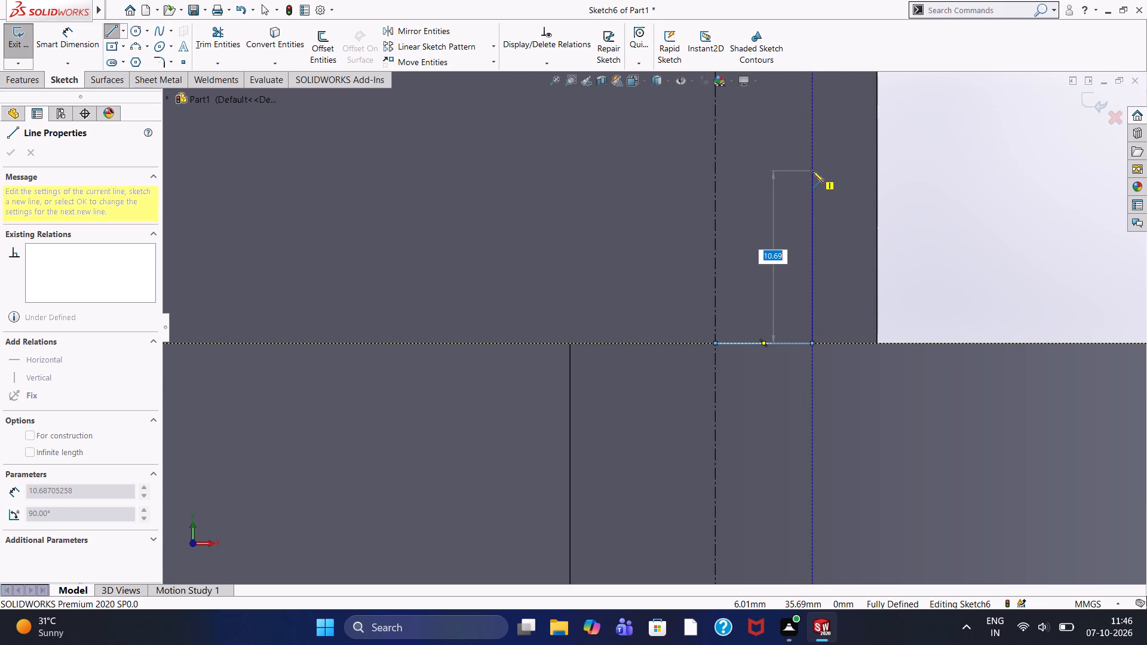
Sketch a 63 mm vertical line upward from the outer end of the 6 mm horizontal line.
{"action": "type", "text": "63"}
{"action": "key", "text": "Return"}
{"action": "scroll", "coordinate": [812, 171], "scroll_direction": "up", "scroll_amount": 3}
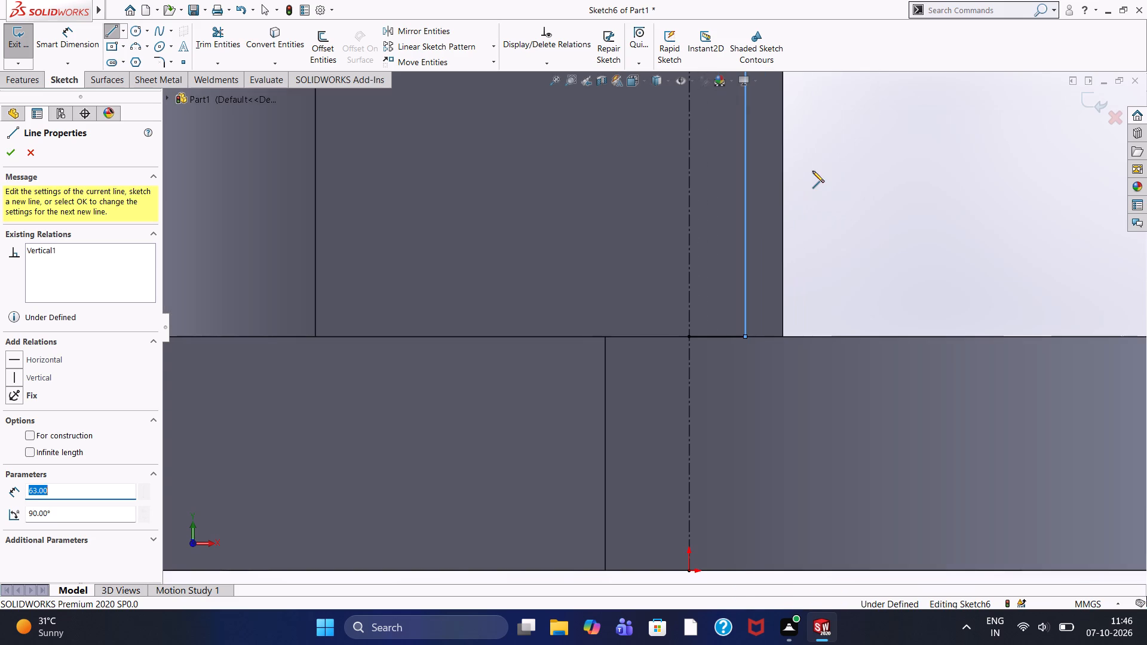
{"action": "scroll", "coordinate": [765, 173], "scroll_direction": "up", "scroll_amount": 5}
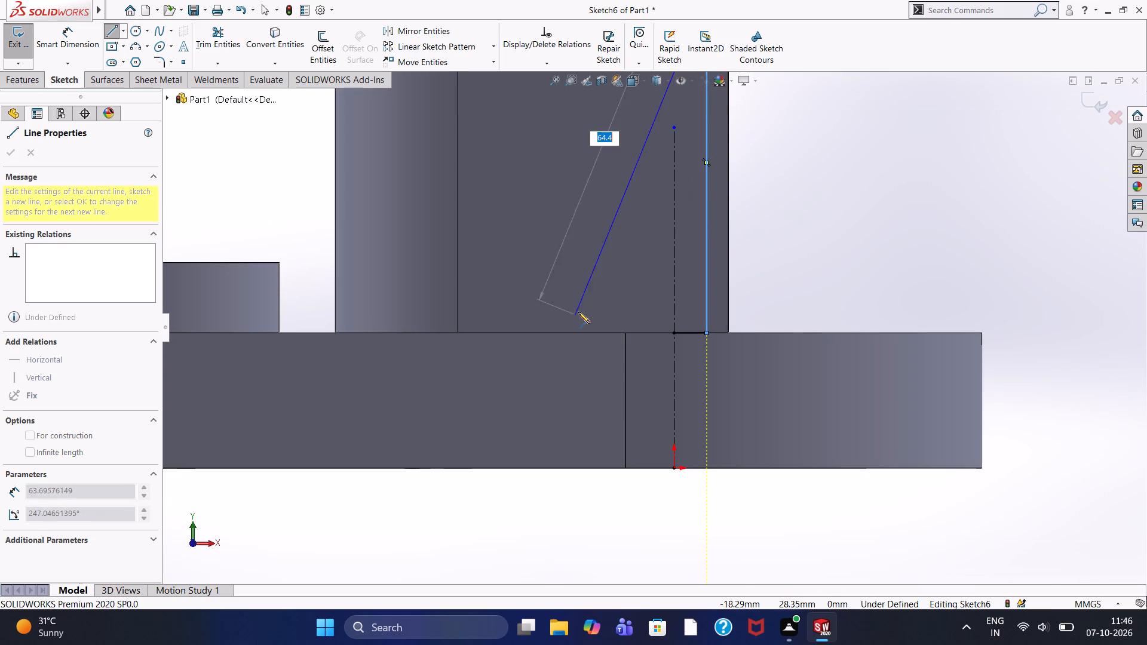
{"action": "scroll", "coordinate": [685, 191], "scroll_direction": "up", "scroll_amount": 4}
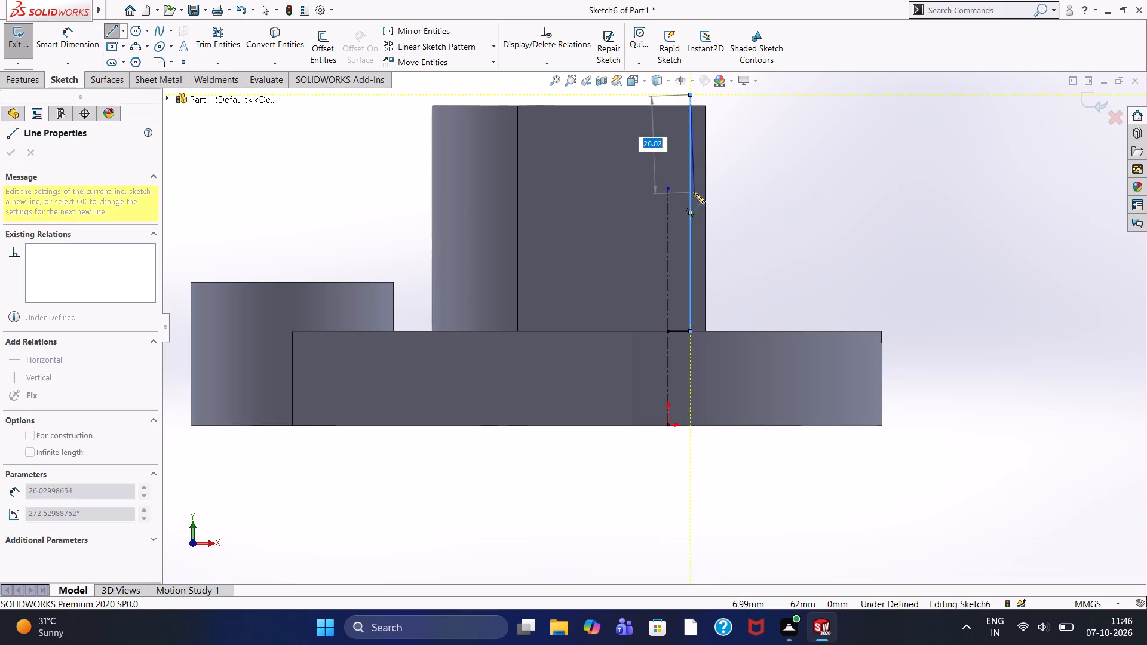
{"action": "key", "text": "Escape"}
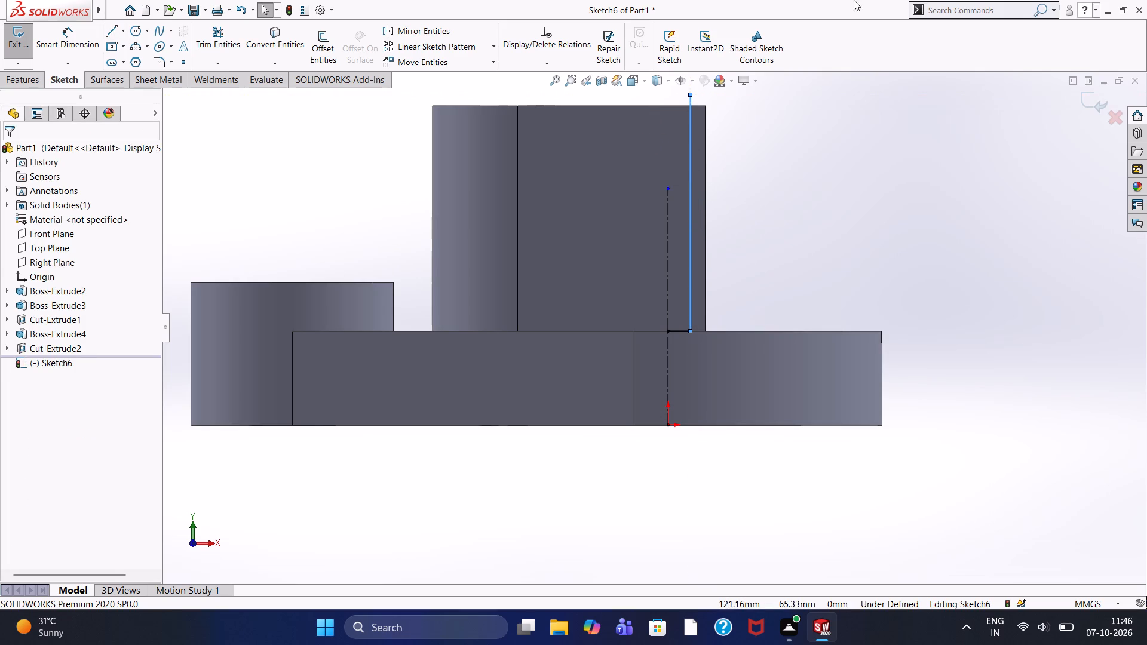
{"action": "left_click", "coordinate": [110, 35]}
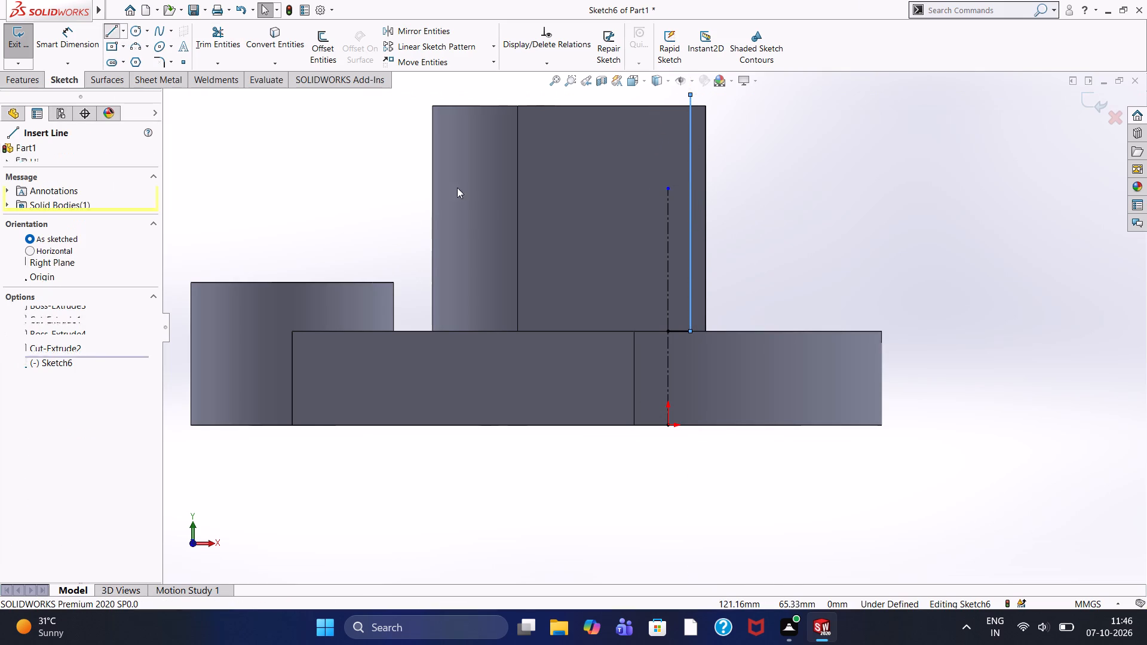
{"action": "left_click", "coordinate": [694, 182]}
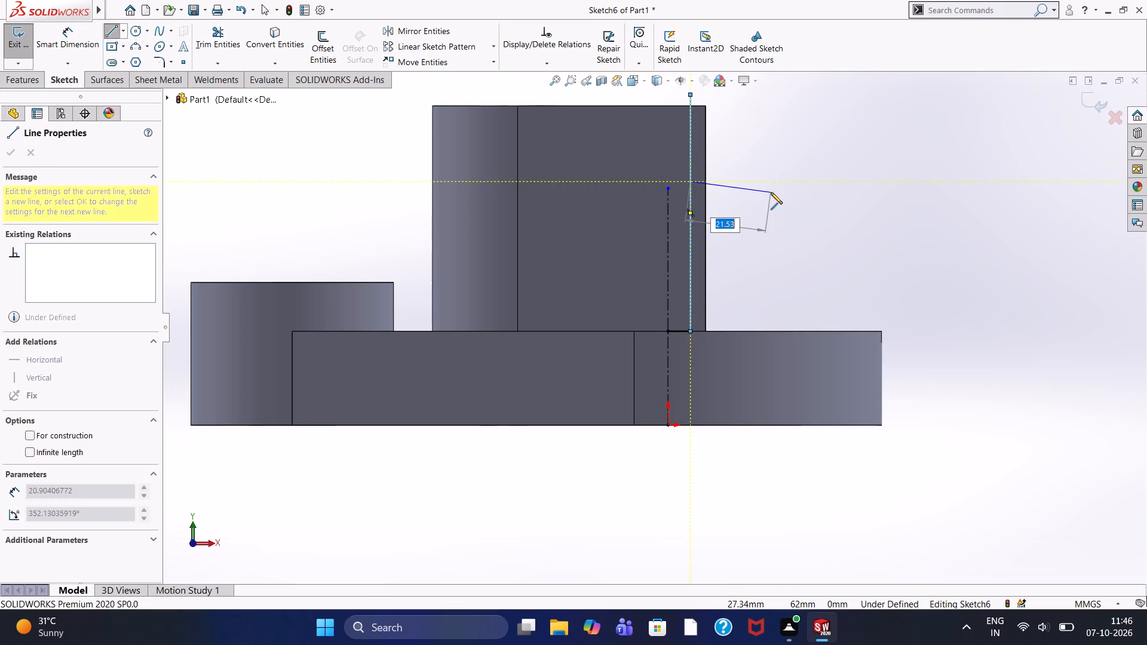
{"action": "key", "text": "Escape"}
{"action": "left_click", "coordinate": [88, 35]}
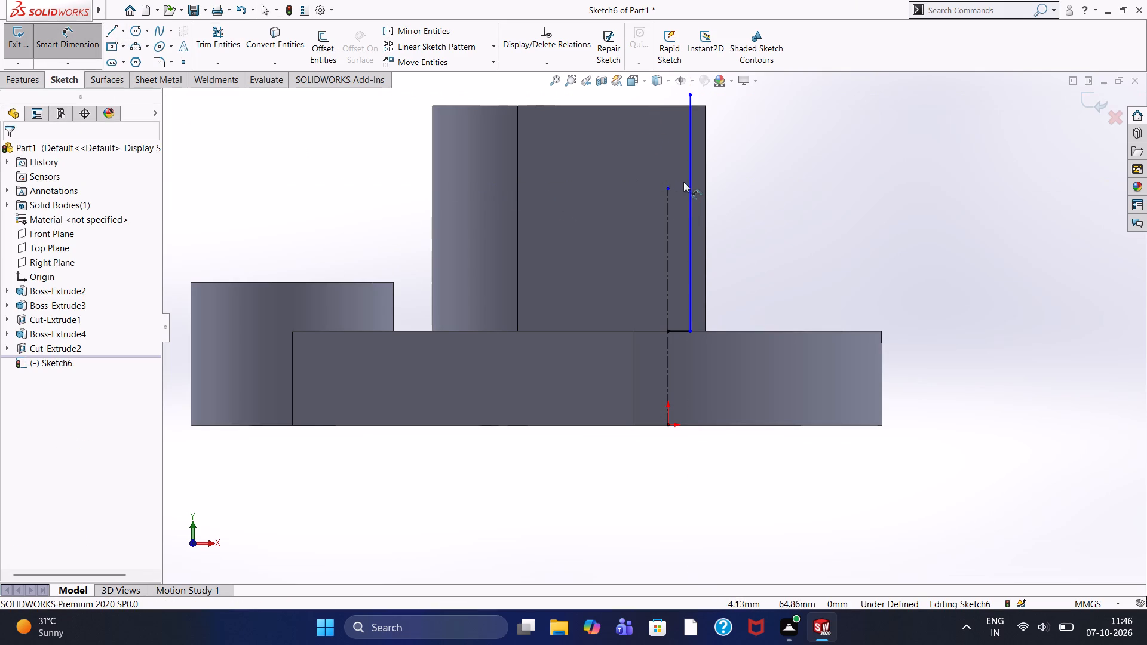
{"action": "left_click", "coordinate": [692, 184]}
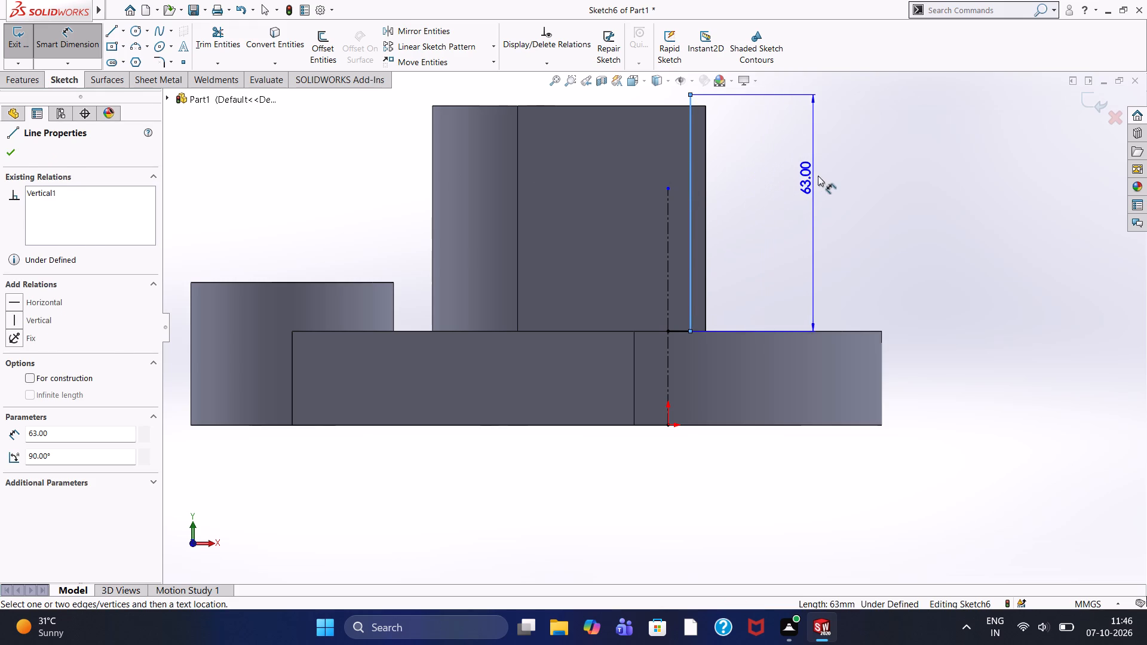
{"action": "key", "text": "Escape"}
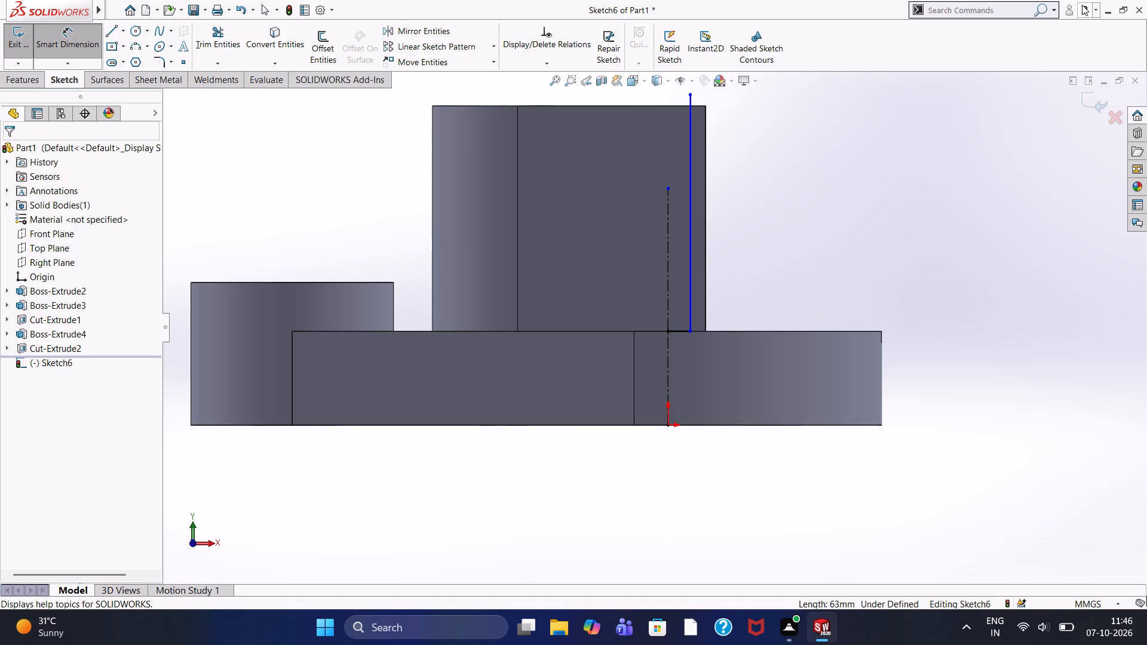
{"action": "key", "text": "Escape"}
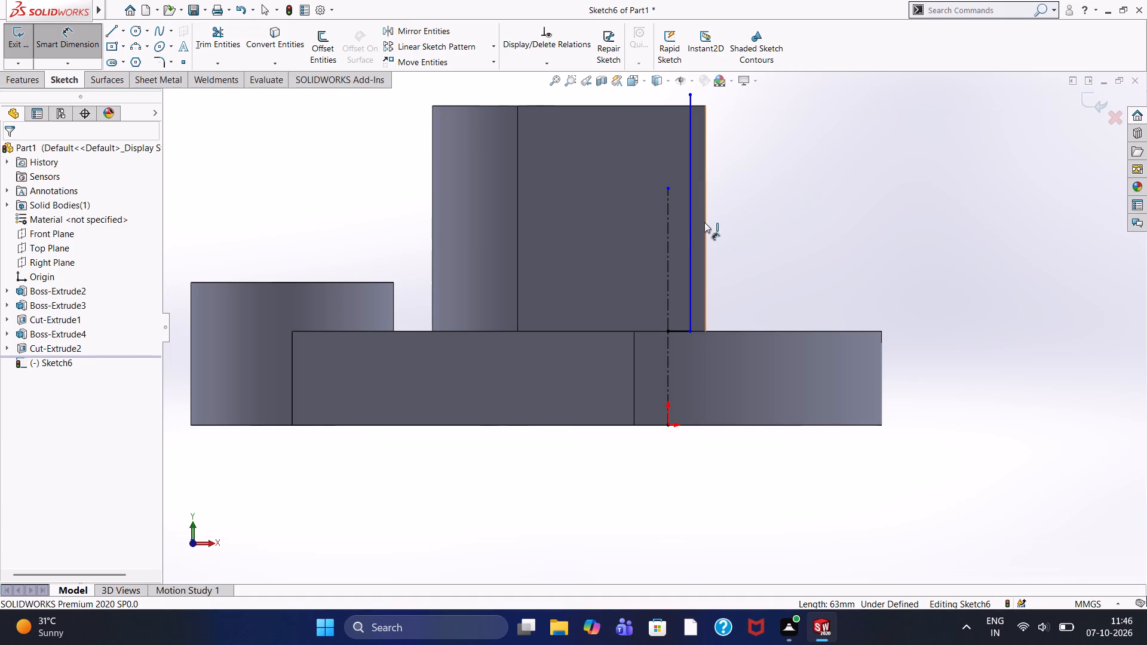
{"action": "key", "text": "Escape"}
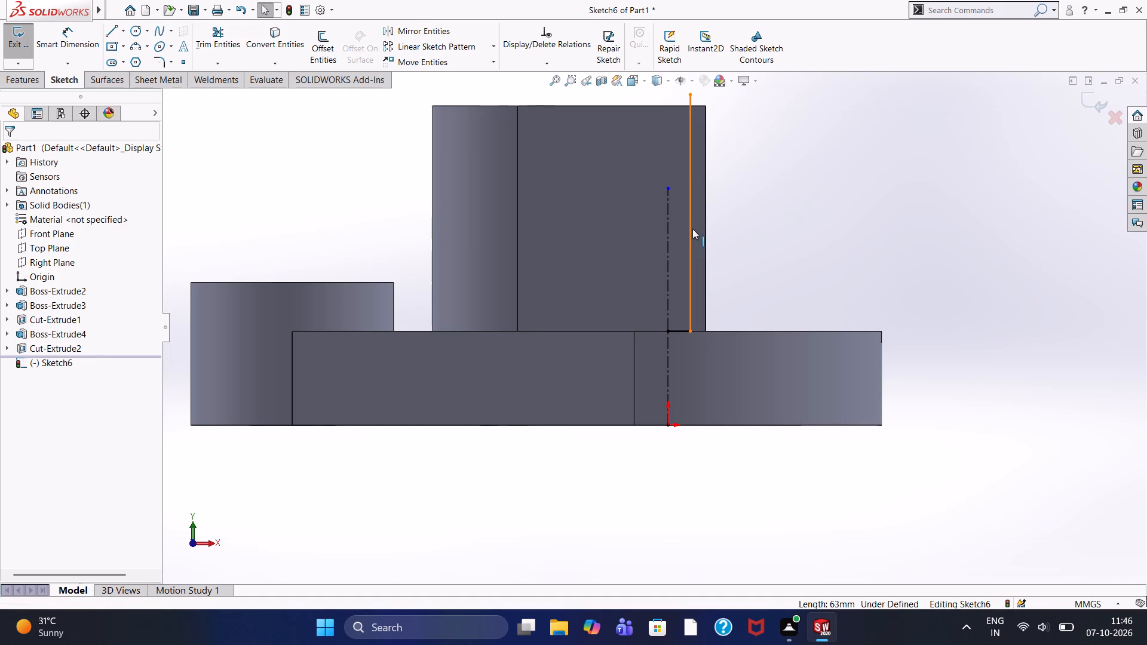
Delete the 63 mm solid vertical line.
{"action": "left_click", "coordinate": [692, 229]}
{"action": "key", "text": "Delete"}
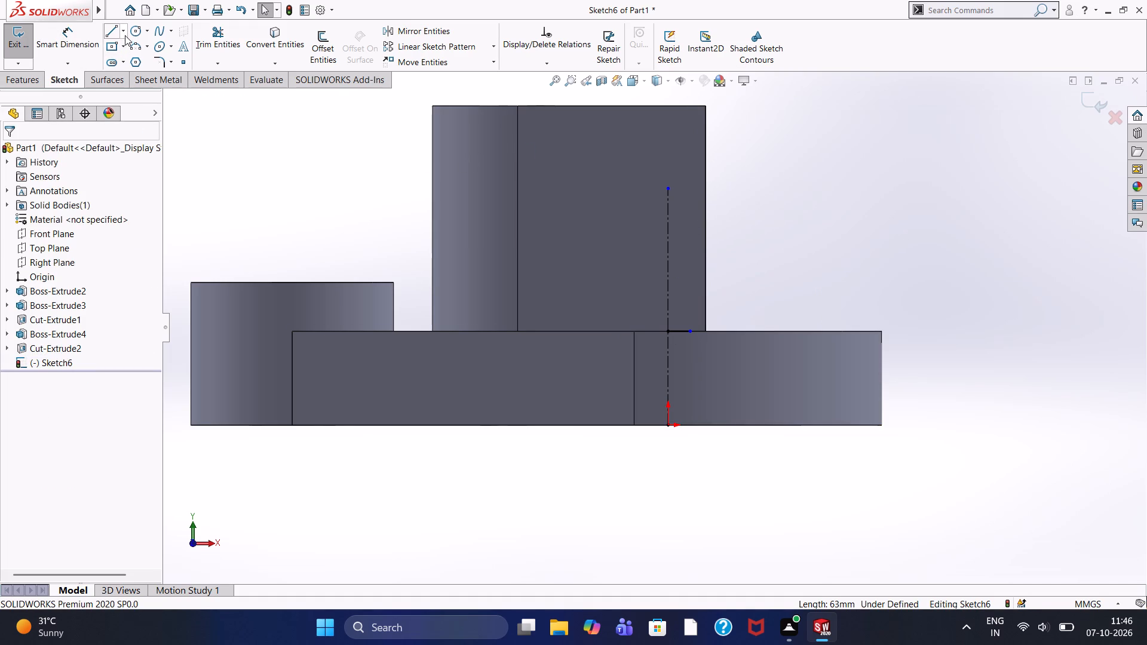
Sketch a 38 mm vertical line from the outer end of the 6 mm line up to the height of the centerline's top endpoint.
{"action": "left_click", "coordinate": [108, 30]}
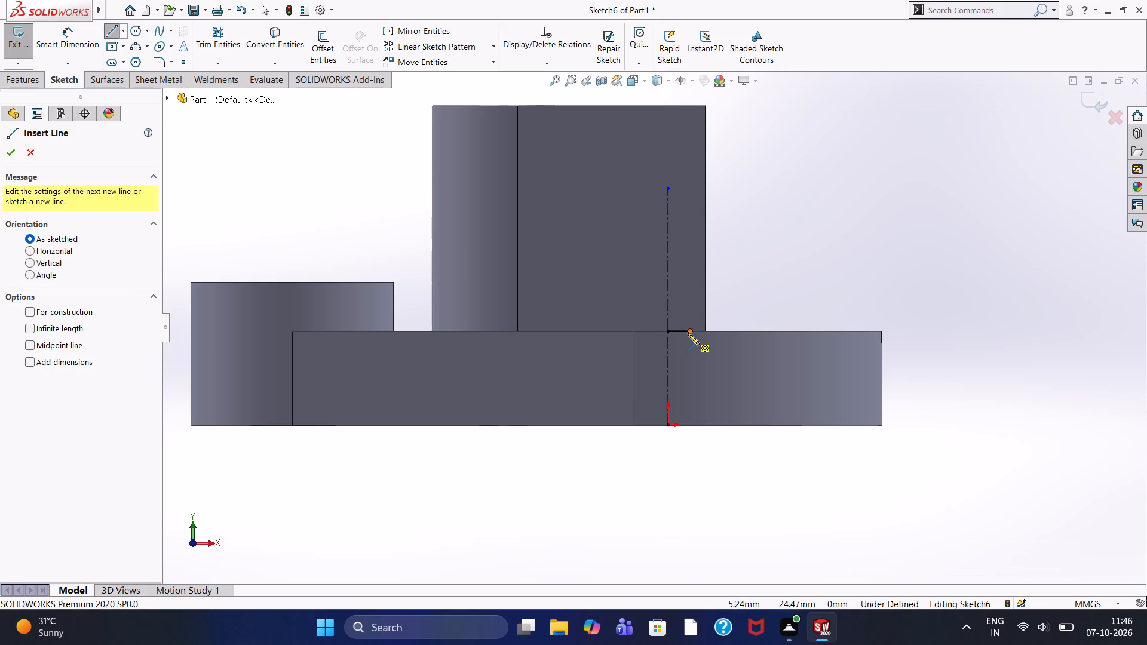
{"action": "left_click", "coordinate": [690, 331]}
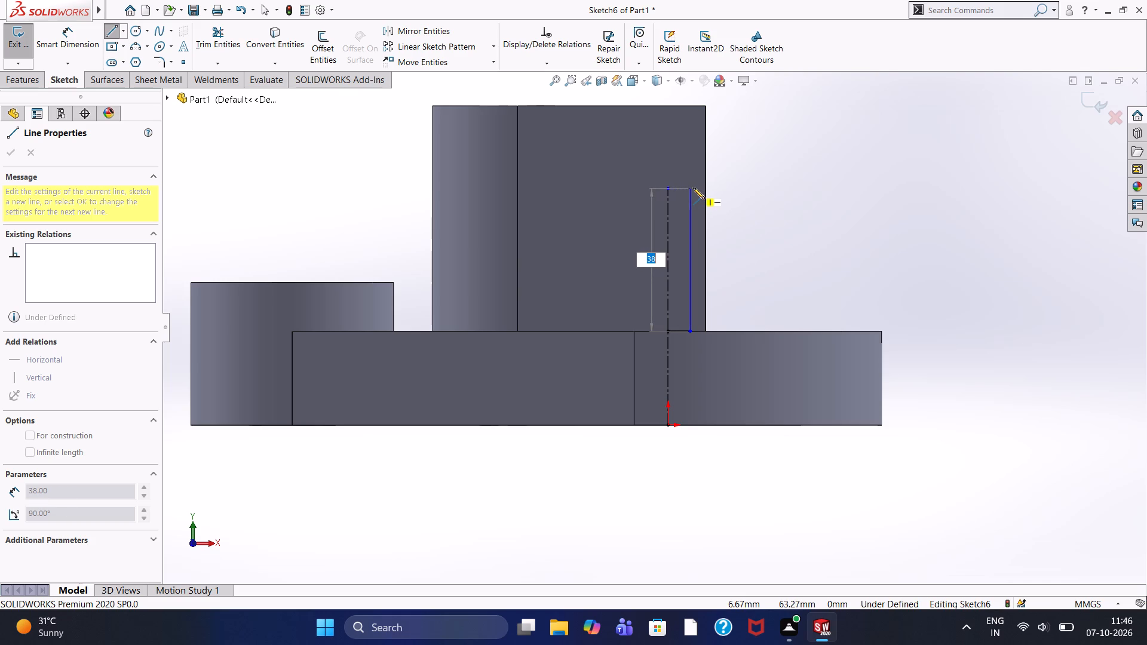
{"action": "left_click", "coordinate": [693, 188]}
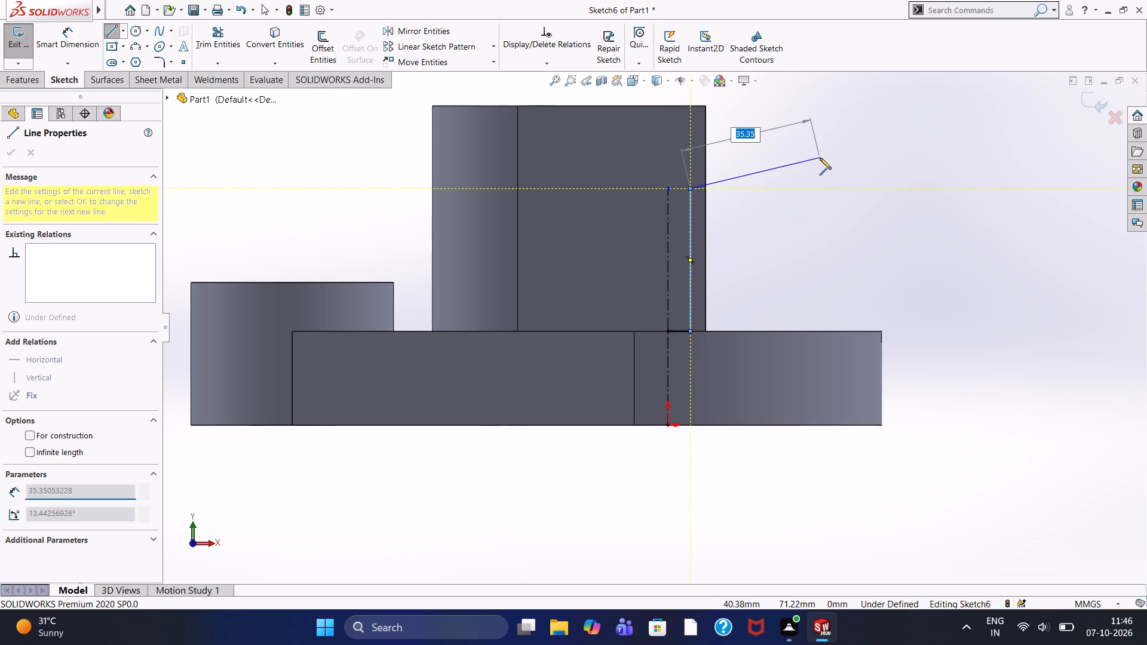
{"action": "right_click", "coordinate": [820, 158]}
{"action": "left_click", "coordinate": [834, 167]}
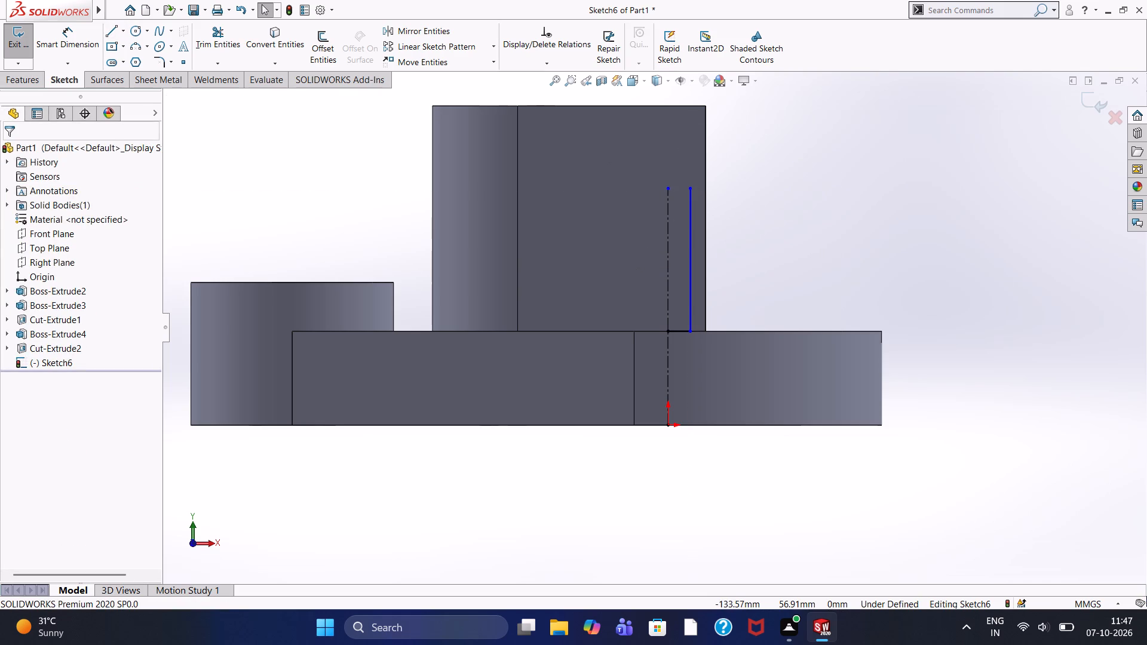
Mirror the 38 mm vertical line and the 6 mm horizontal line about the vertical centerline.
{"action": "left_click", "coordinate": [114, 36]}
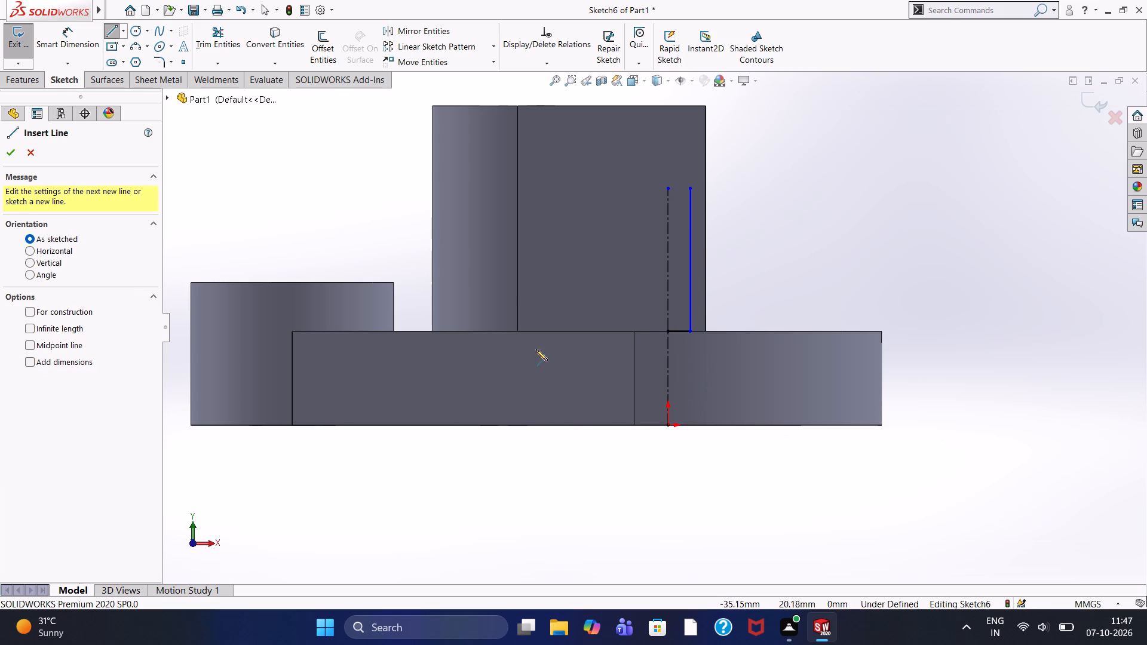
{"action": "left_click", "coordinate": [440, 27]}
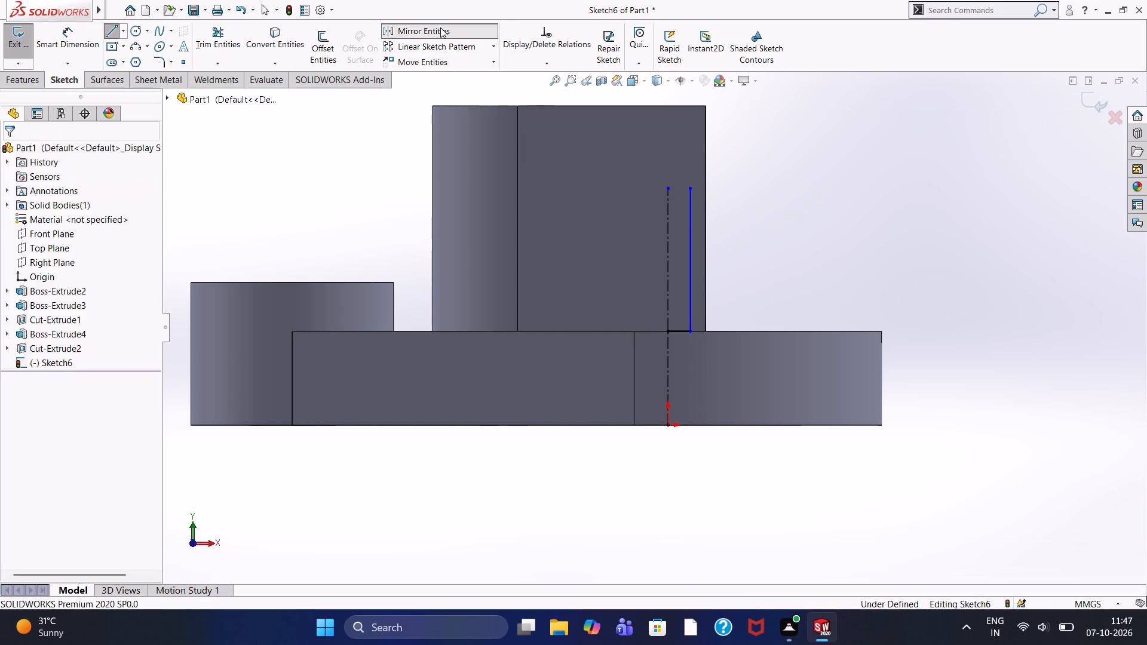
{"action": "left_click", "coordinate": [690, 277]}
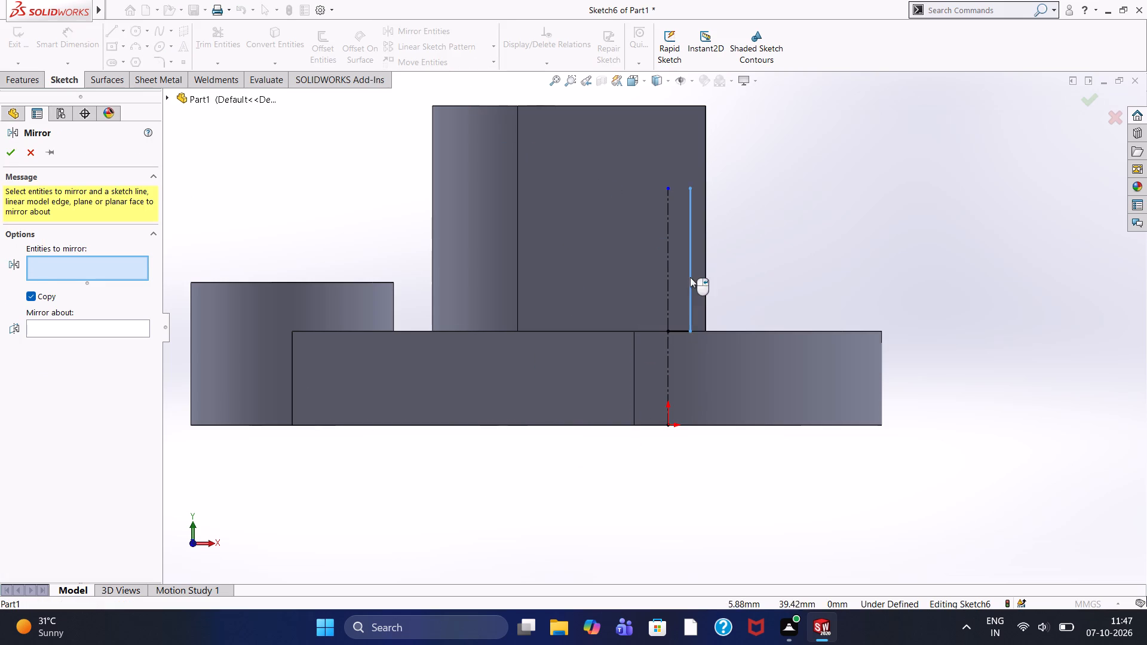
{"action": "left_click", "coordinate": [681, 328]}
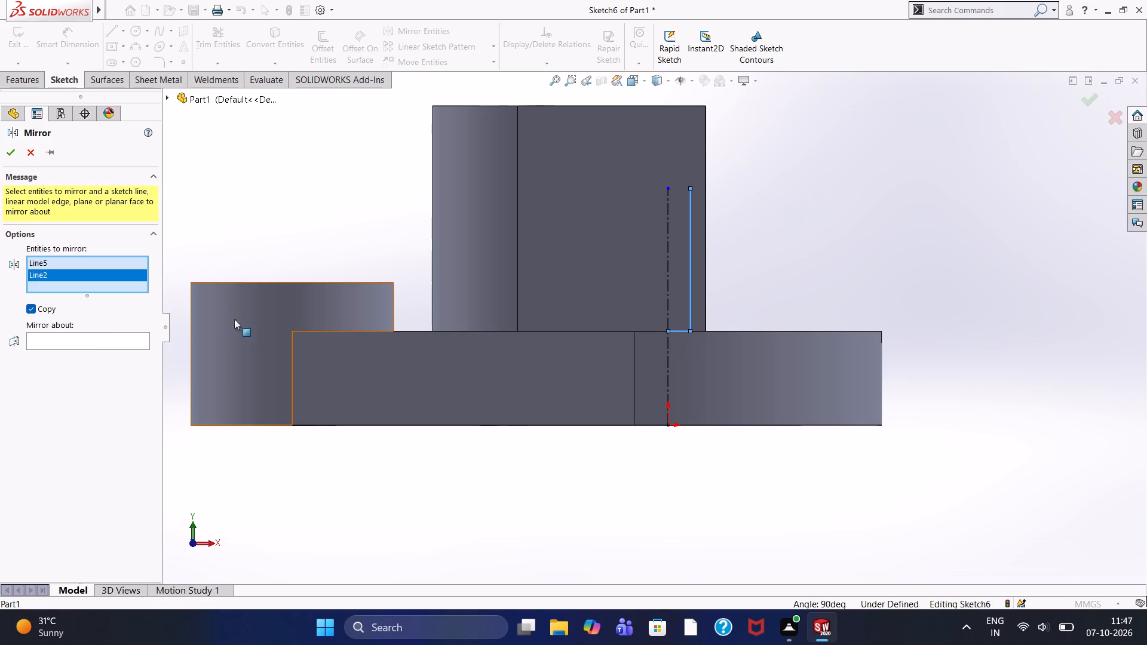
{"action": "left_click", "coordinate": [102, 339]}
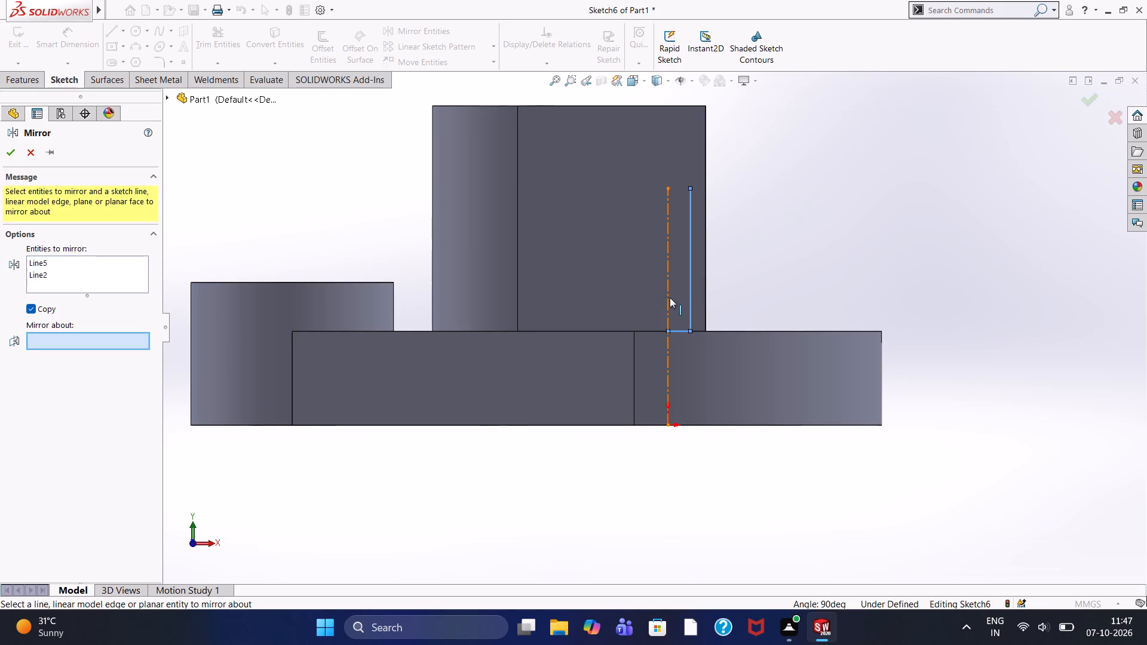
{"action": "left_click", "coordinate": [670, 297]}
{"action": "left_click", "coordinate": [13, 155]}
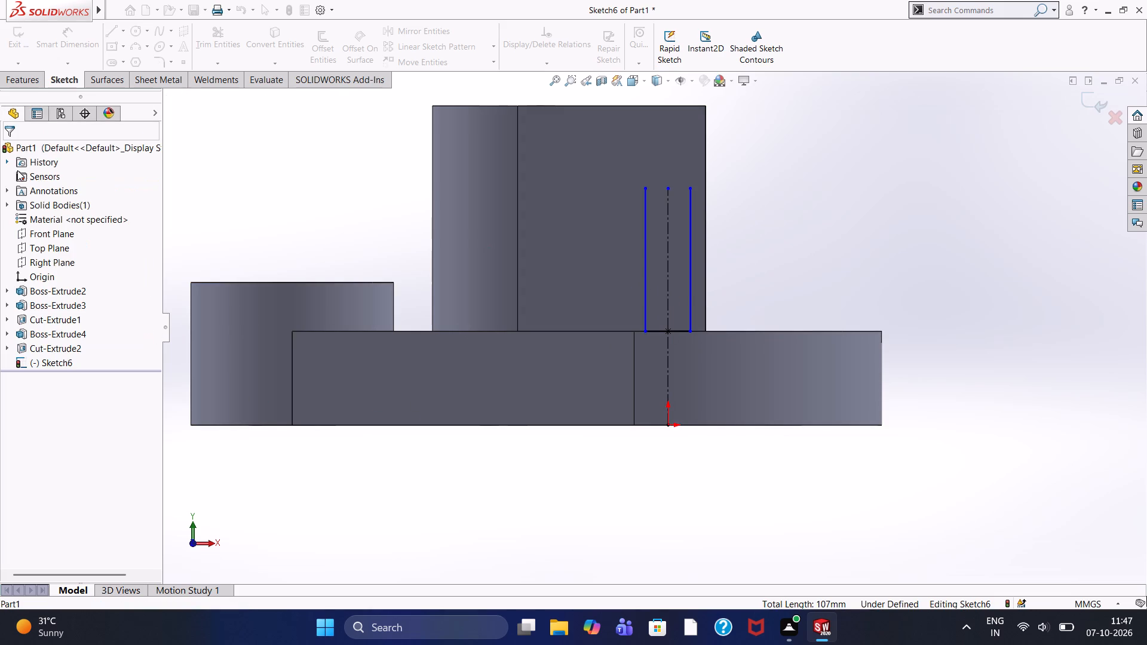
{"action": "left_click", "coordinate": [381, 199]}
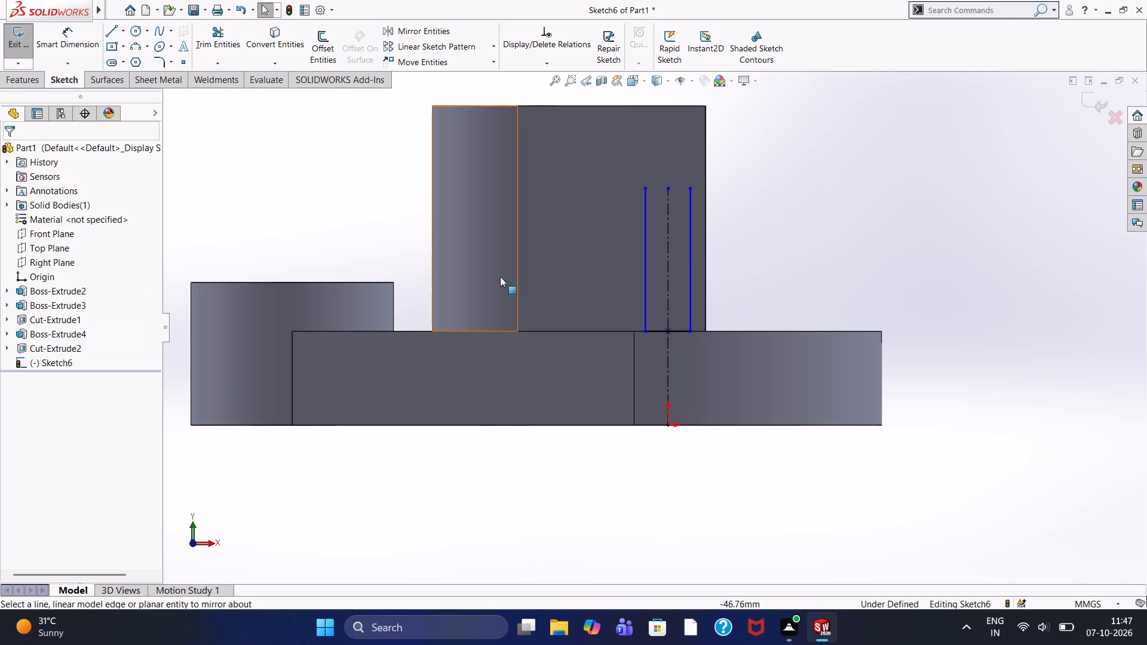
Close the profile's top with a 6 mm radius three-point semicircular arc between the upper ends of the two vertical lines.
{"action": "left_click", "coordinate": [142, 47]}
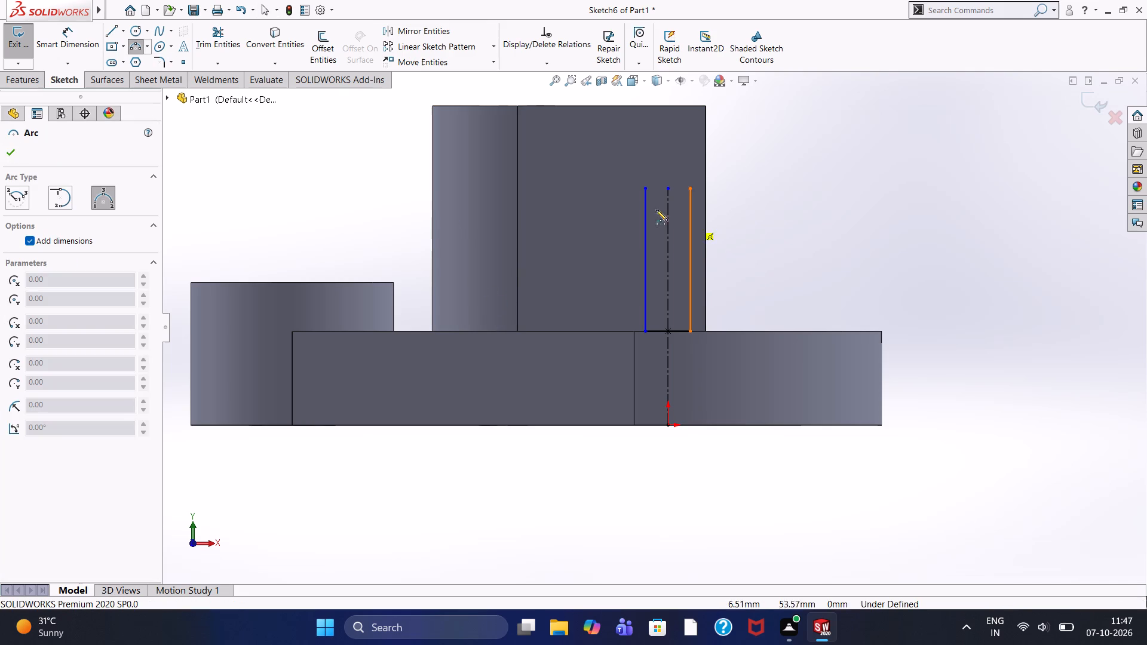
{"action": "left_click", "coordinate": [646, 190]}
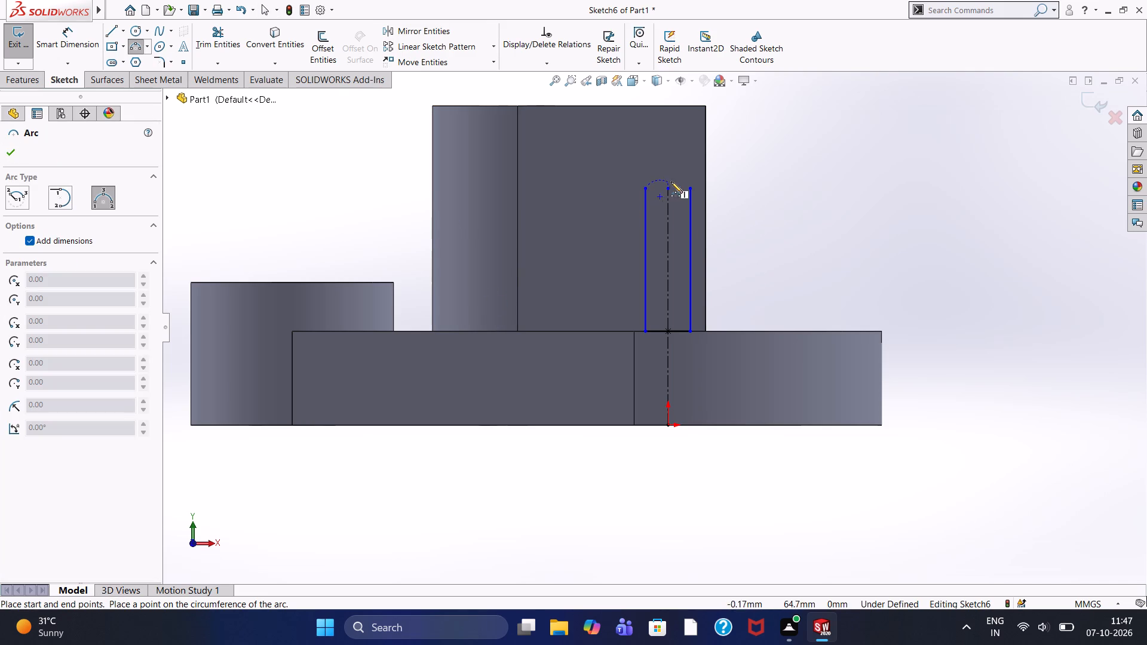
{"action": "left_click", "coordinate": [691, 189]}
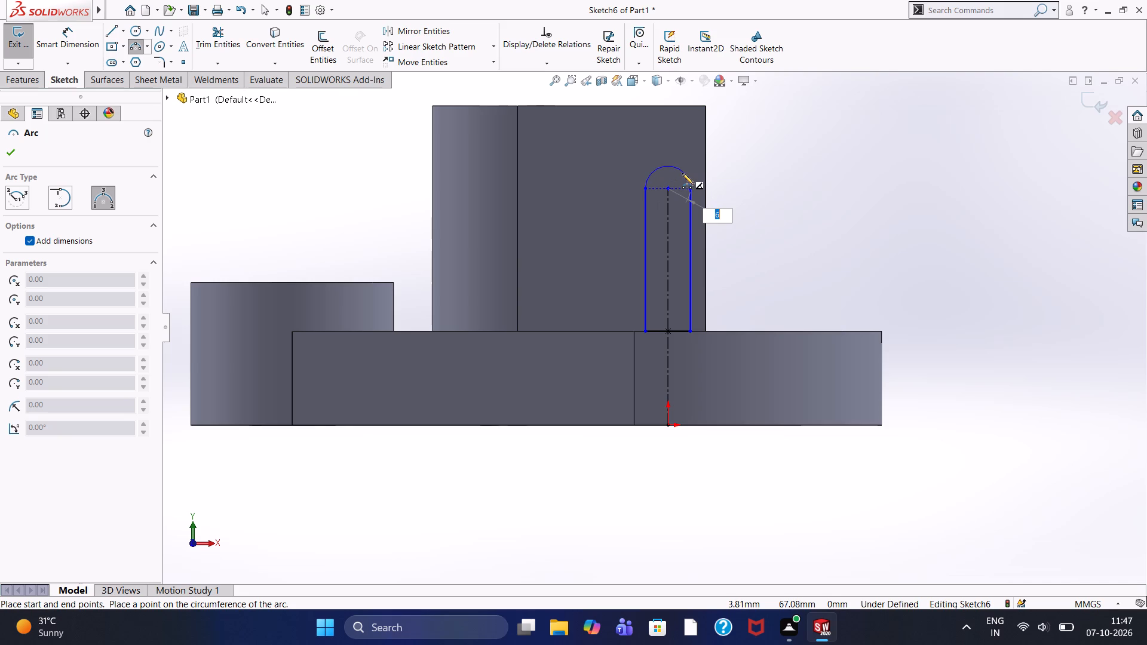
{"action": "left_click", "coordinate": [682, 173]}
{"action": "right_click_drag", "start_coordinate": [837, 170], "coordinate": [842, 167]}
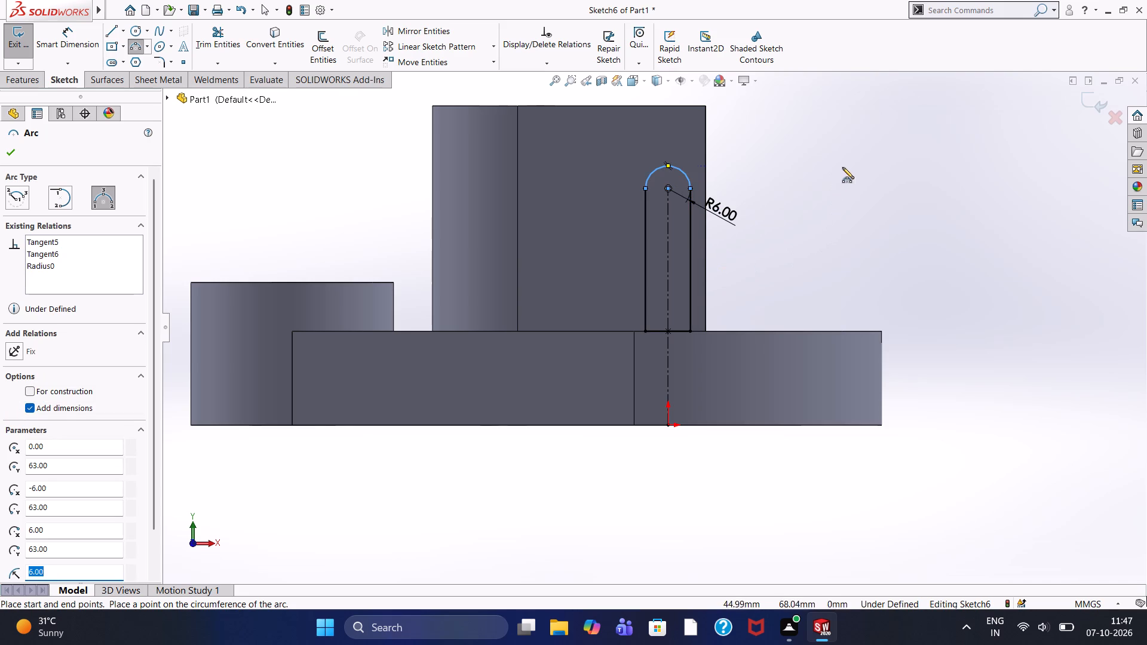
{"action": "right_click_drag", "start_coordinate": [842, 167], "coordinate": [846, 164]}
{"action": "left_click_drag", "start_coordinate": [887, 174], "coordinate": [892, 174]}
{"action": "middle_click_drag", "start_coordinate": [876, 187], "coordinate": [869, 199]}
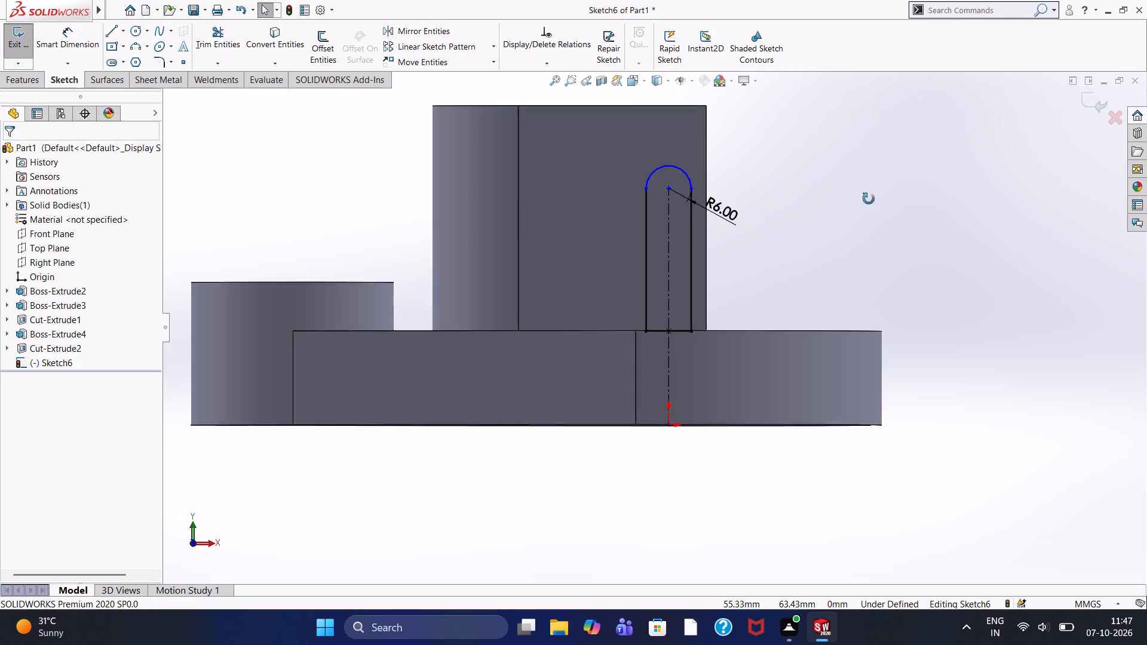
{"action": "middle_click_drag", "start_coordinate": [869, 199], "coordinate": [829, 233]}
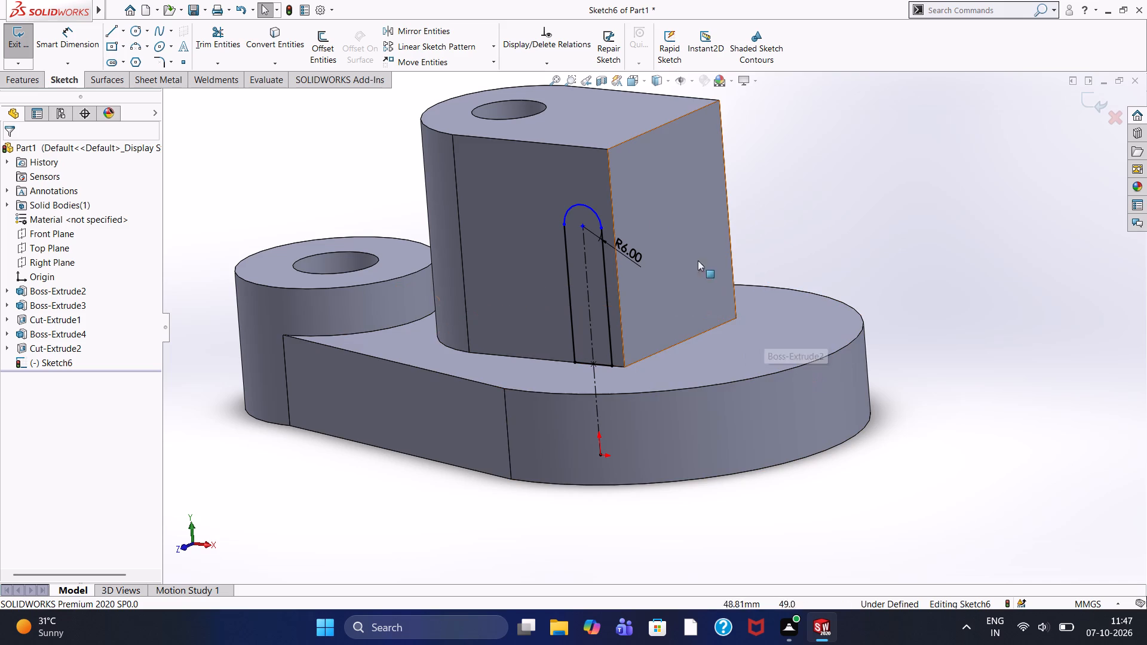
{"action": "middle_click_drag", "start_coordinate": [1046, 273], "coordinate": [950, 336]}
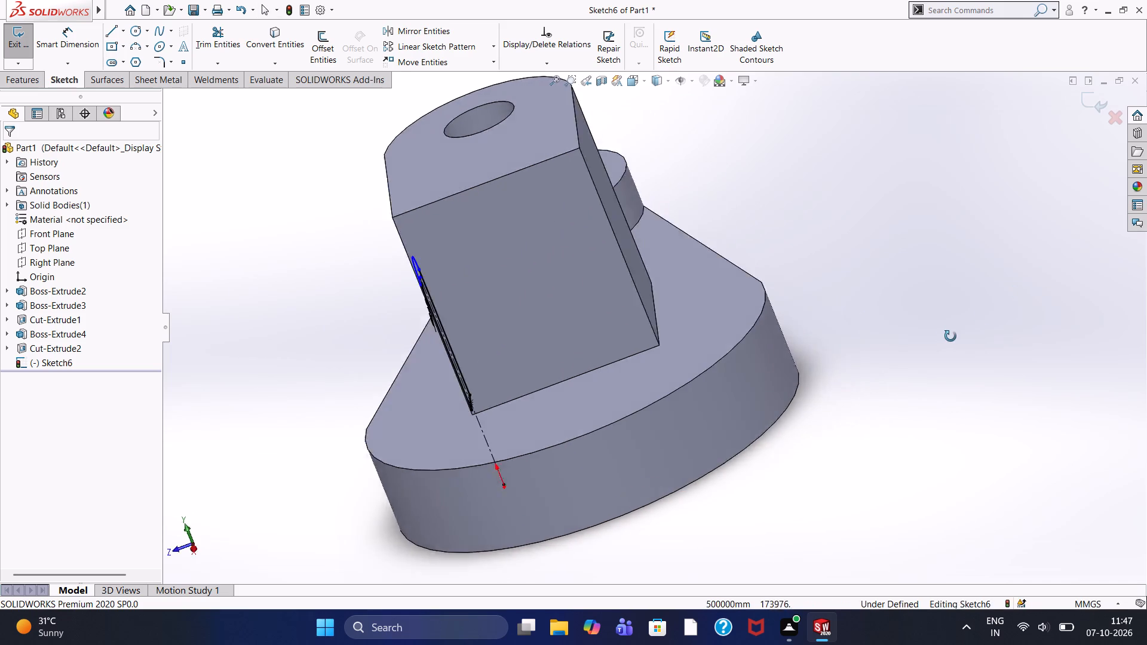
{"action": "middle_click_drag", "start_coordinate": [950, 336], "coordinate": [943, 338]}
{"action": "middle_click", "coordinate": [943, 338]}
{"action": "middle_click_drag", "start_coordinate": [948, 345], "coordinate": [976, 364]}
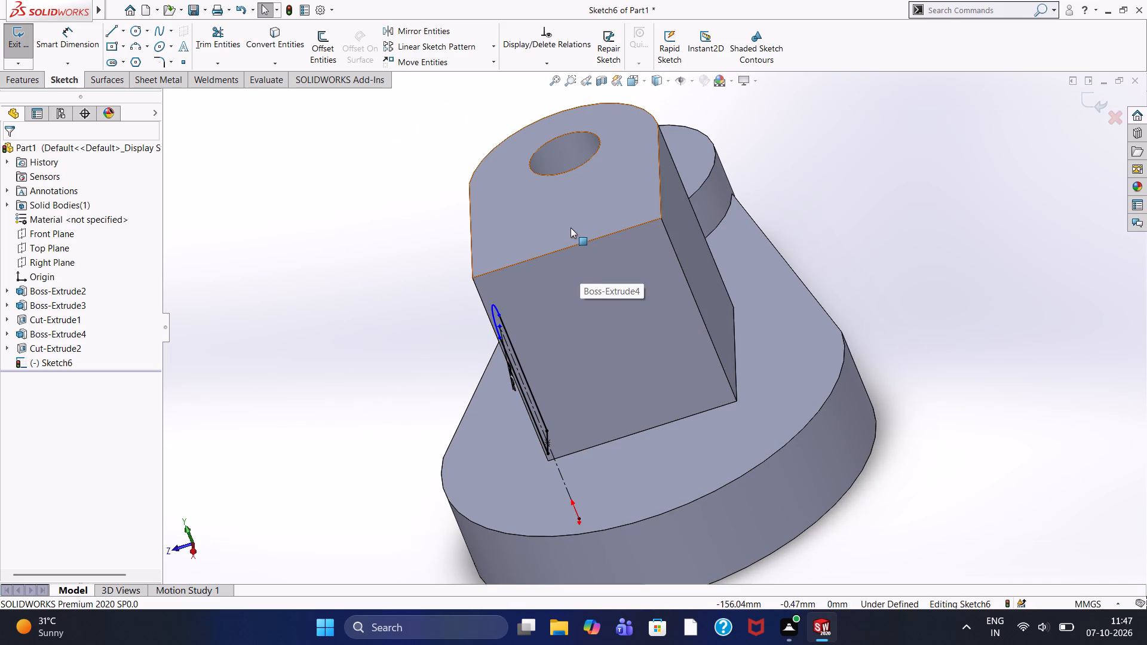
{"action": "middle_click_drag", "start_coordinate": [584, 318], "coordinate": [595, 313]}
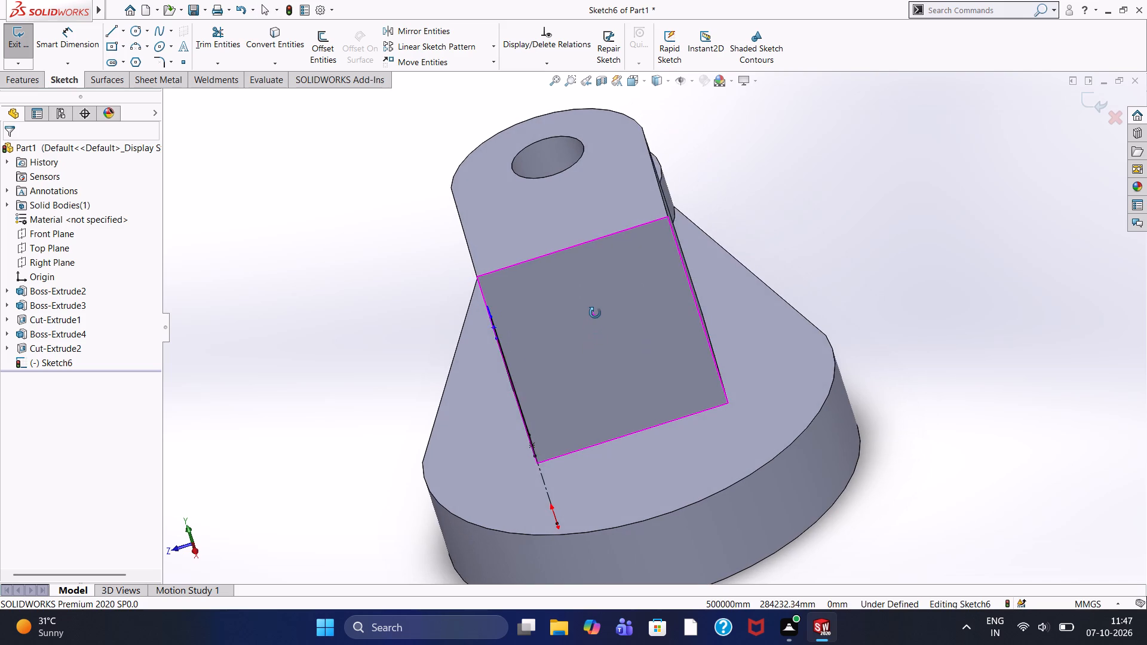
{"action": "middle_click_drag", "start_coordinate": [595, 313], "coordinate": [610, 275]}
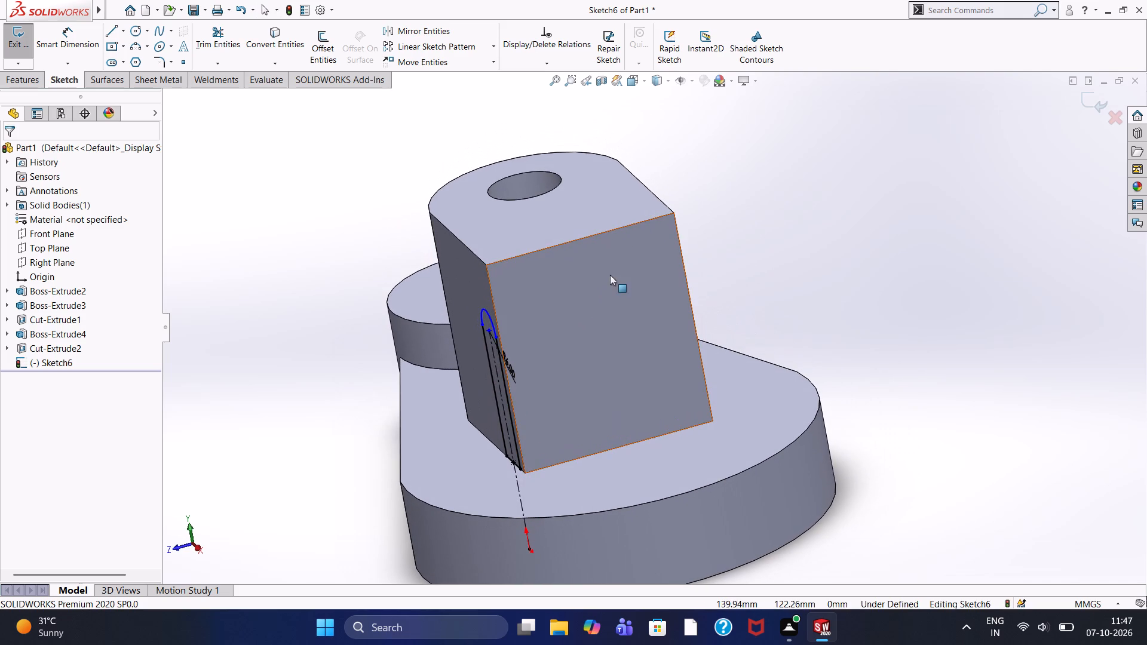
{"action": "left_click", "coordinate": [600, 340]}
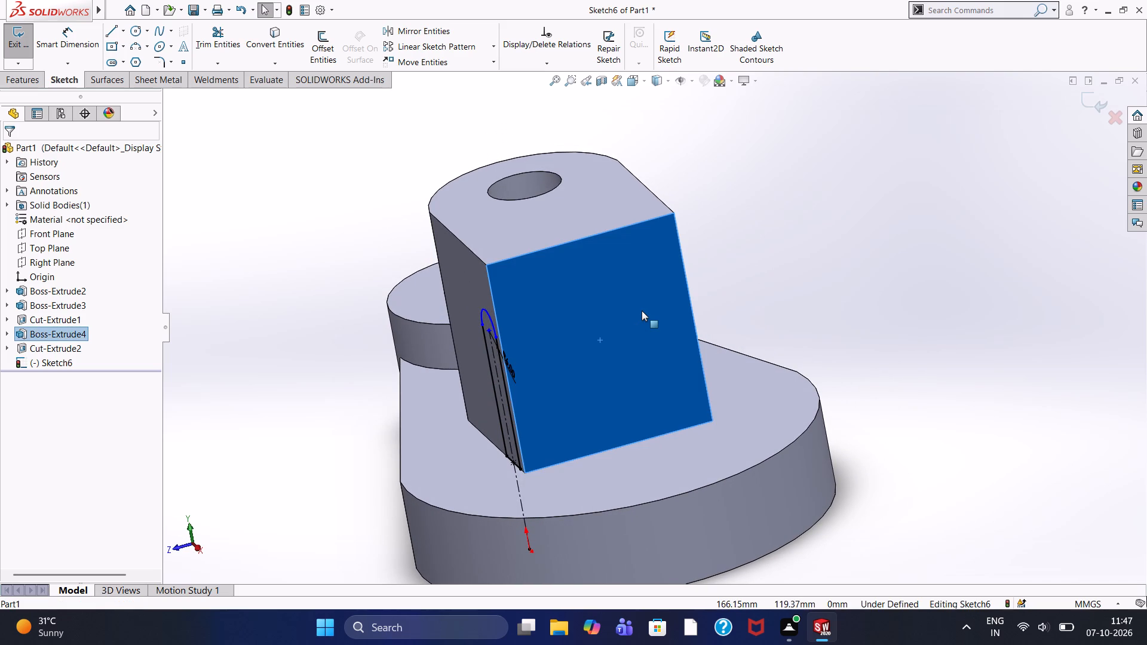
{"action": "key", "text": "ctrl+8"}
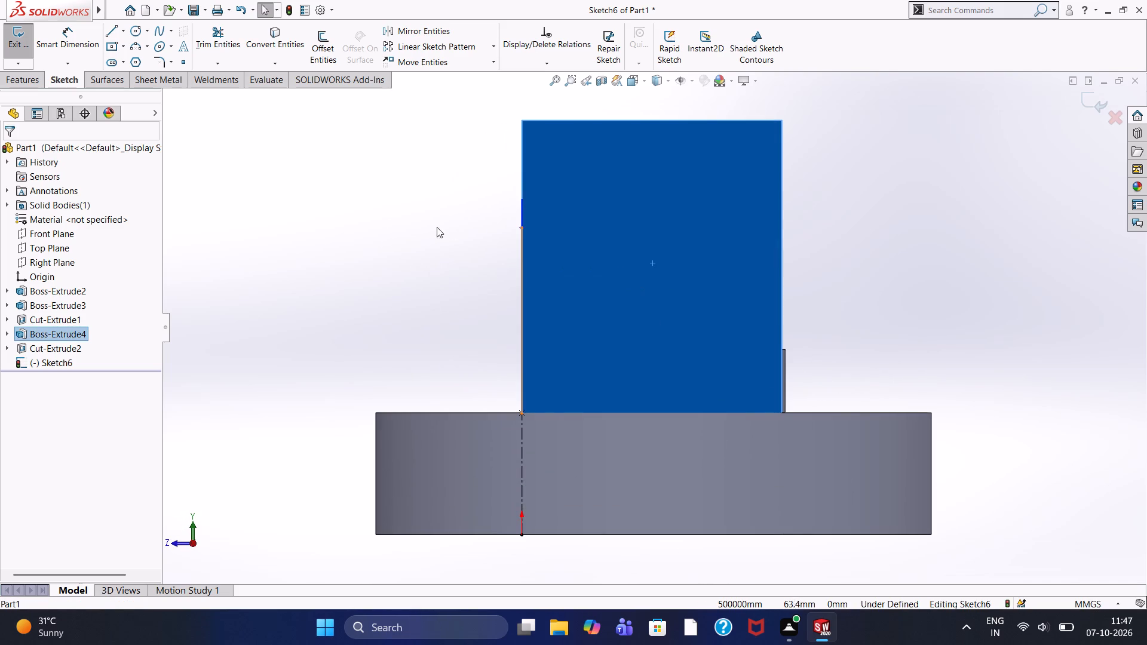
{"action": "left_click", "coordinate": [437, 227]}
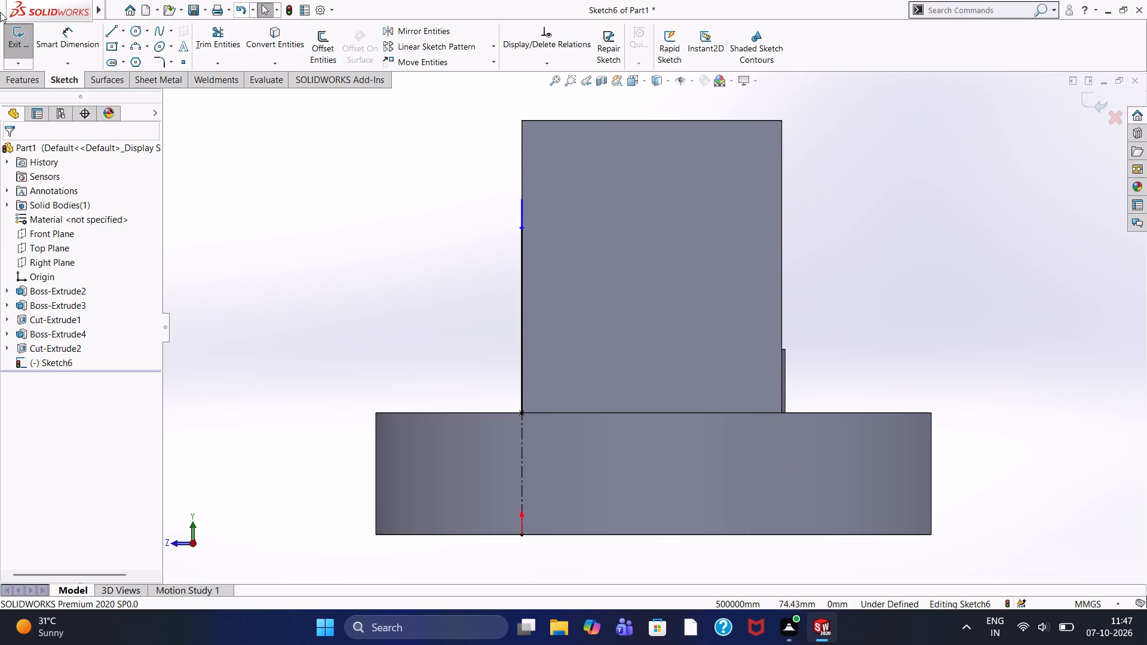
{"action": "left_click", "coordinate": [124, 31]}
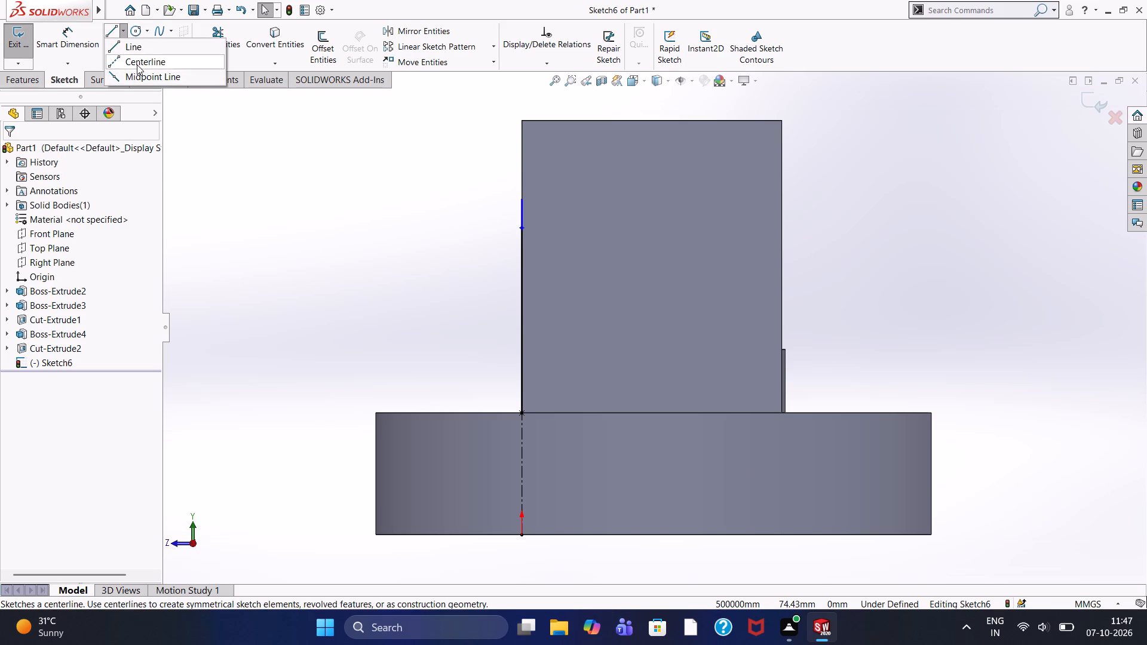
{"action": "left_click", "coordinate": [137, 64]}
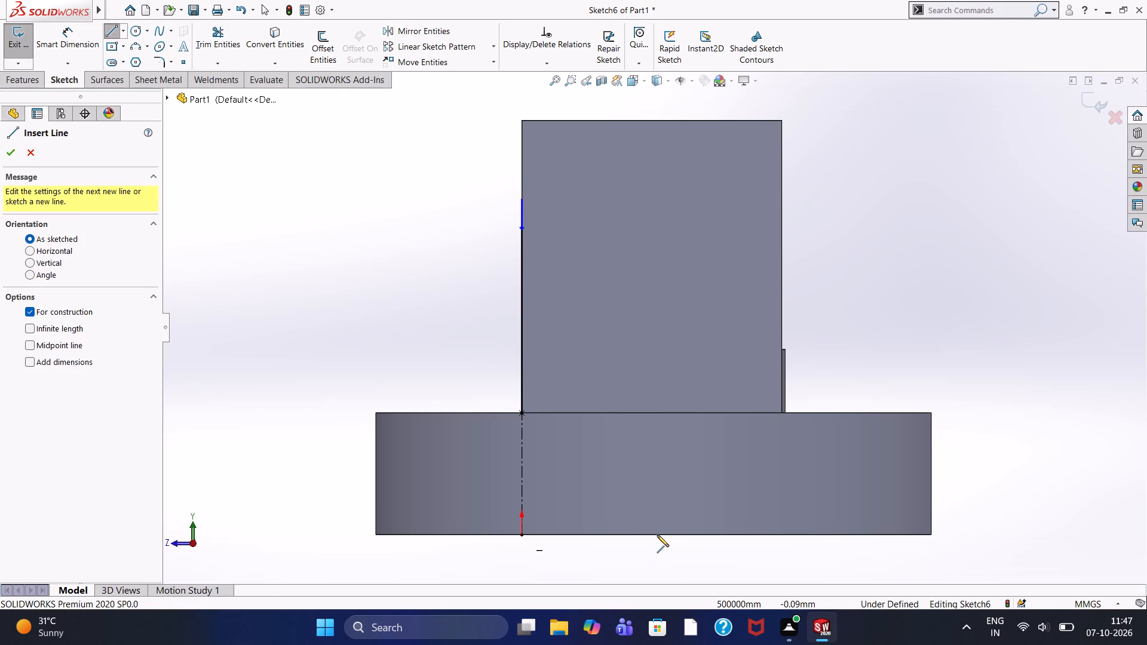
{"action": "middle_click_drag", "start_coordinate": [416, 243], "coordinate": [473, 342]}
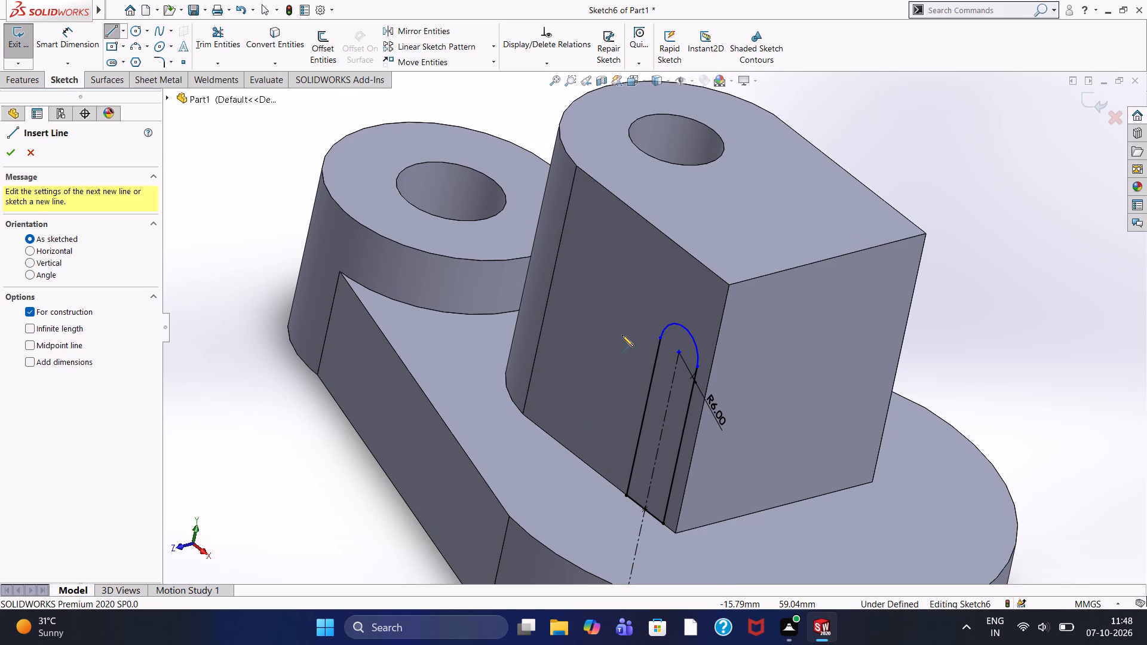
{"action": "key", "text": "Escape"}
Extrude the closed round-topped profile outward from the block's side face as a 12 mm blind, merged boss.
{"action": "scroll", "coordinate": [566, 314], "scroll_direction": "up", "scroll_amount": 3}
{"action": "scroll", "coordinate": [501, 346], "scroll_direction": "down", "scroll_amount": 1}
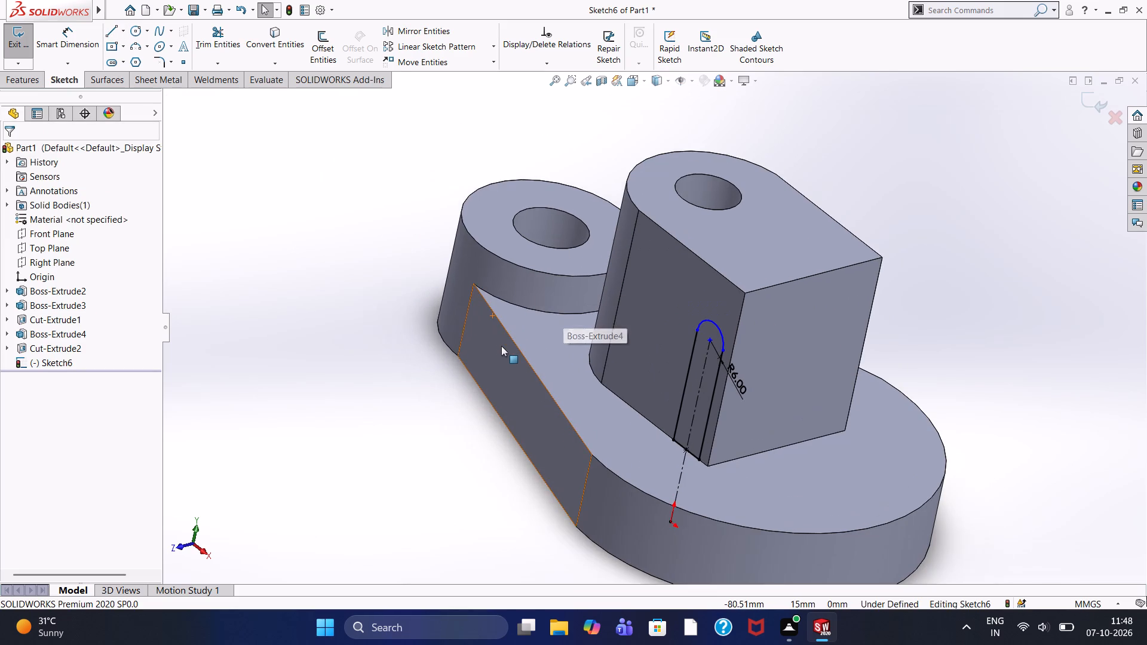
{"action": "scroll", "coordinate": [501, 346], "scroll_direction": "up", "scroll_amount": 1}
{"action": "scroll", "coordinate": [501, 346], "scroll_direction": "down", "scroll_amount": 3}
{"action": "scroll", "coordinate": [502, 346], "scroll_direction": "up", "scroll_amount": 2}
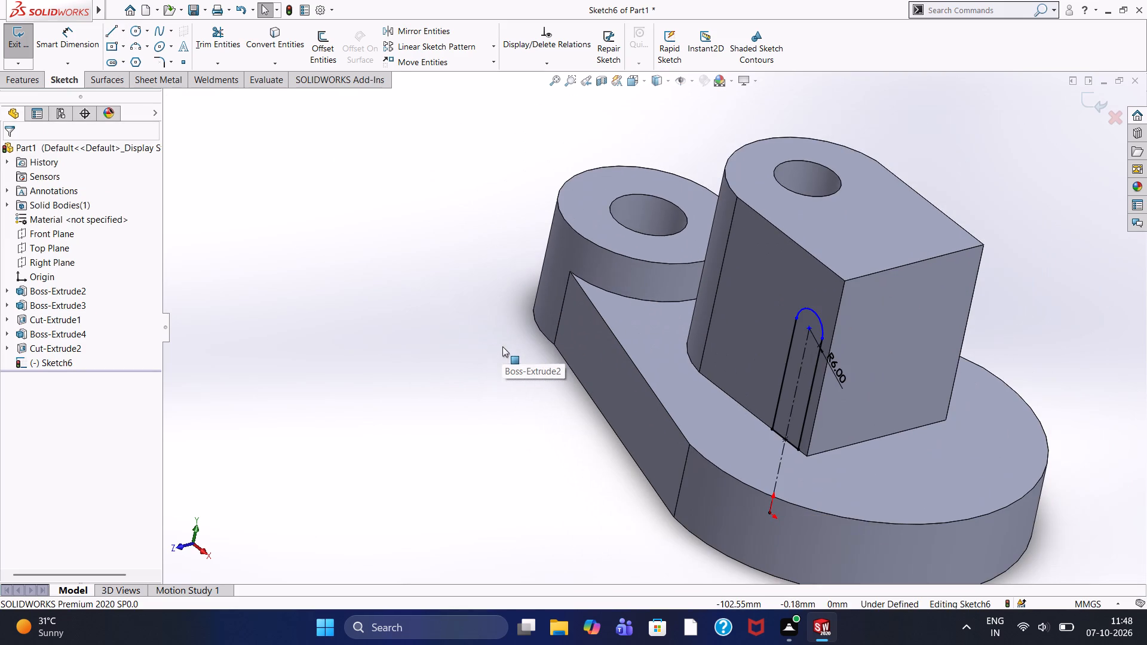
{"action": "left_click", "coordinate": [29, 75]}
{"action": "left_click", "coordinate": [43, 41]}
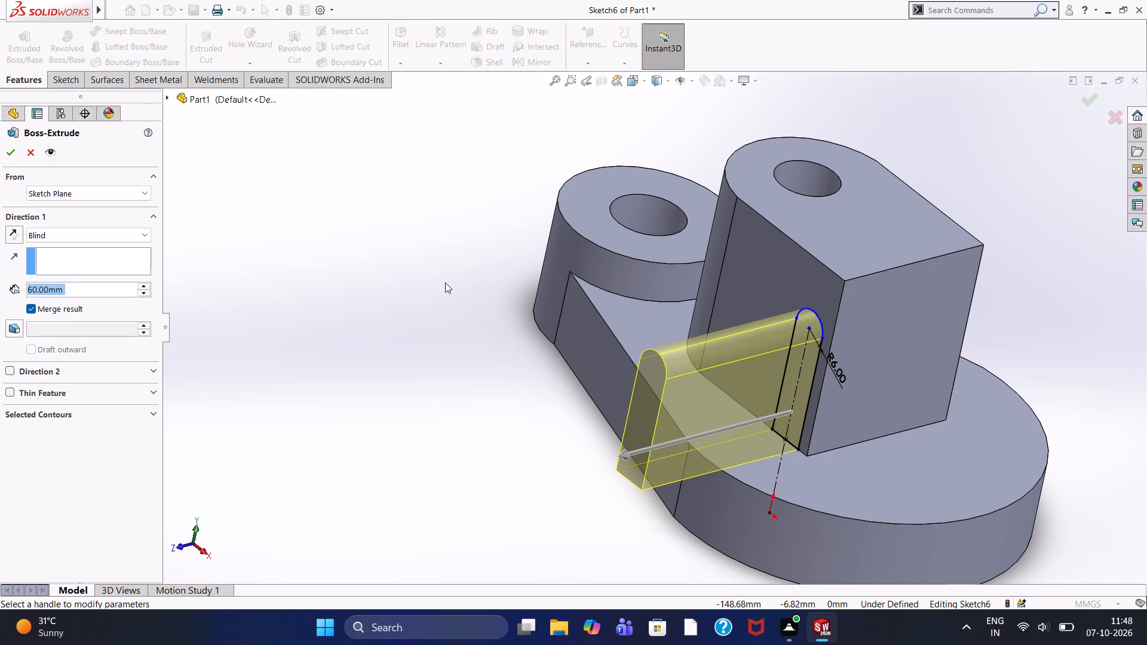
{"action": "type", "text": "12"}
{"action": "key", "text": "Return"}
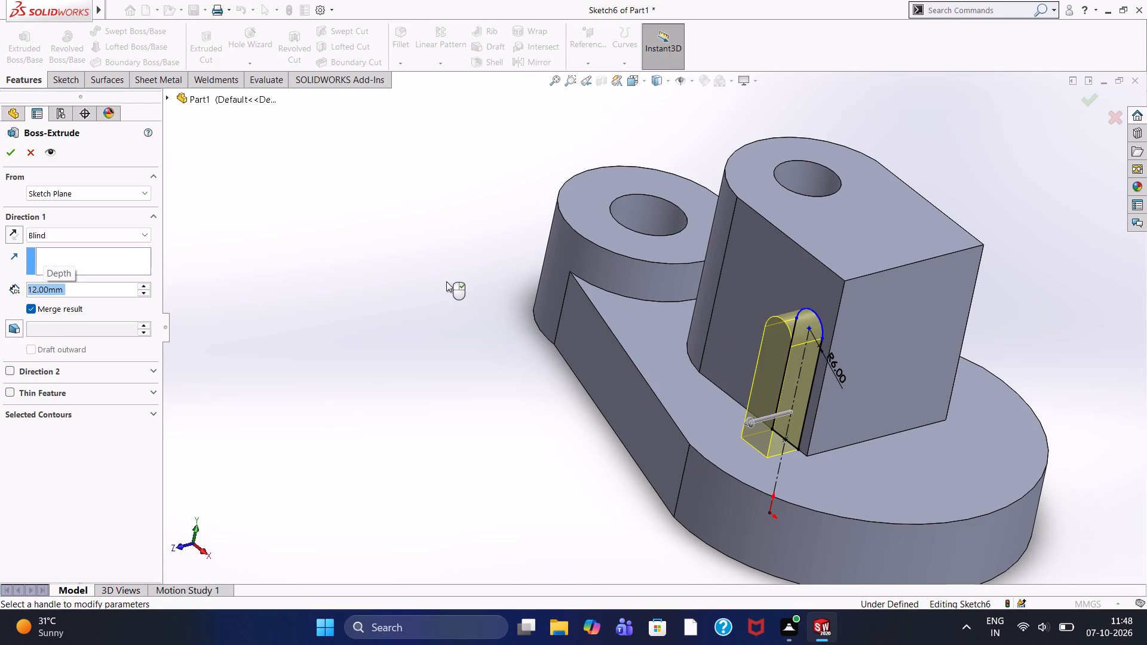
{"action": "left_click", "coordinate": [10, 146]}
{"action": "left_click", "coordinate": [382, 222]}
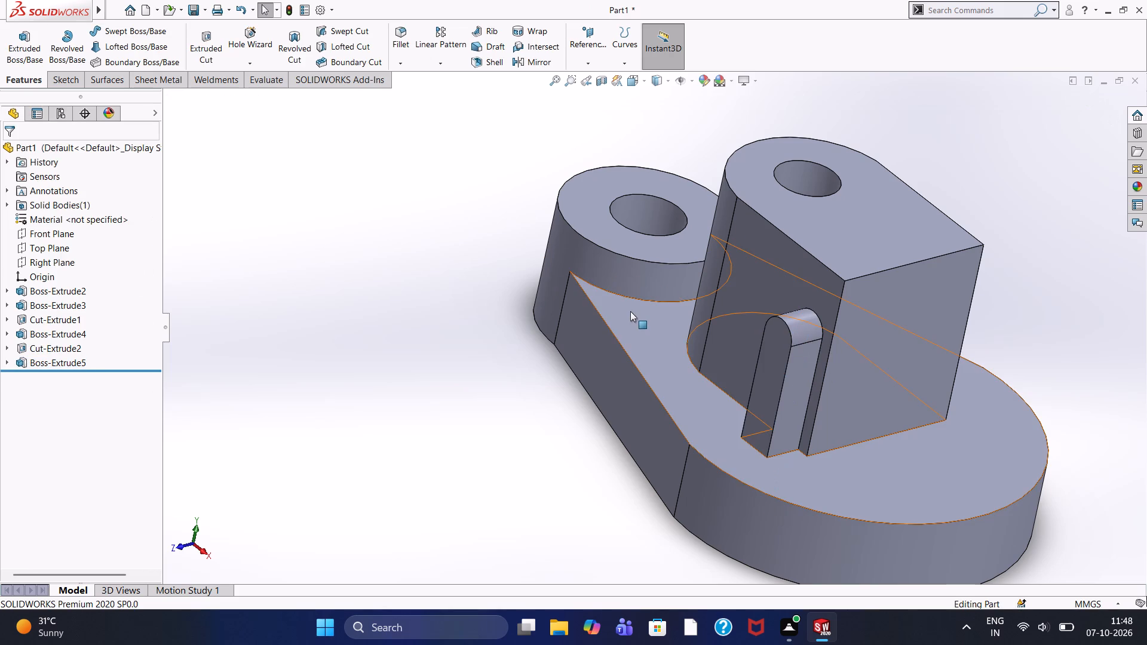
Start a sketch on the round-ended block's opposite flat side face and view it face-on.
{"action": "middle_click_drag", "start_coordinate": [514, 386], "coordinate": [501, 376]}
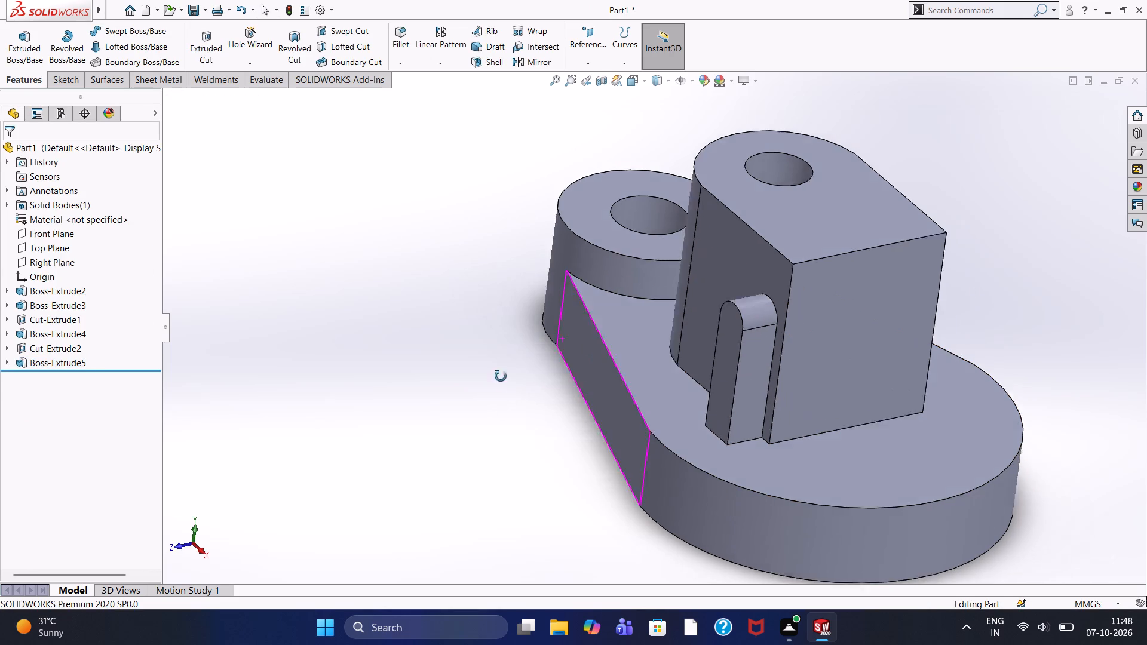
{"action": "middle_click_drag", "start_coordinate": [501, 376], "coordinate": [475, 355]}
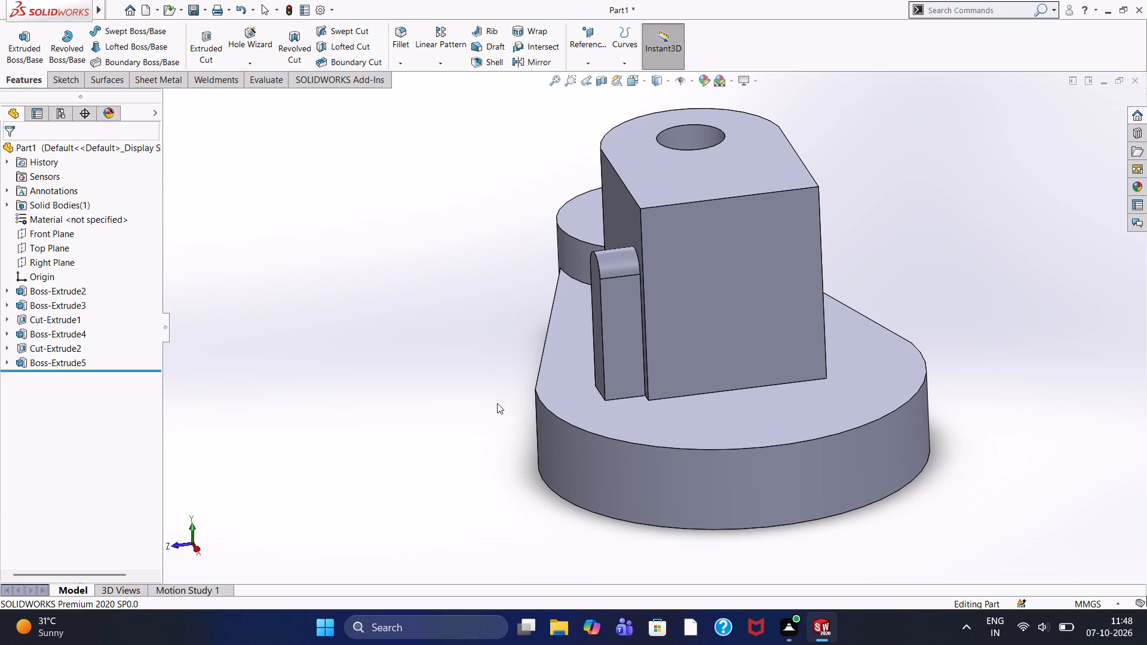
{"action": "middle_click_drag", "start_coordinate": [755, 264], "coordinate": [651, 302]}
{"action": "left_click", "coordinate": [851, 278]}
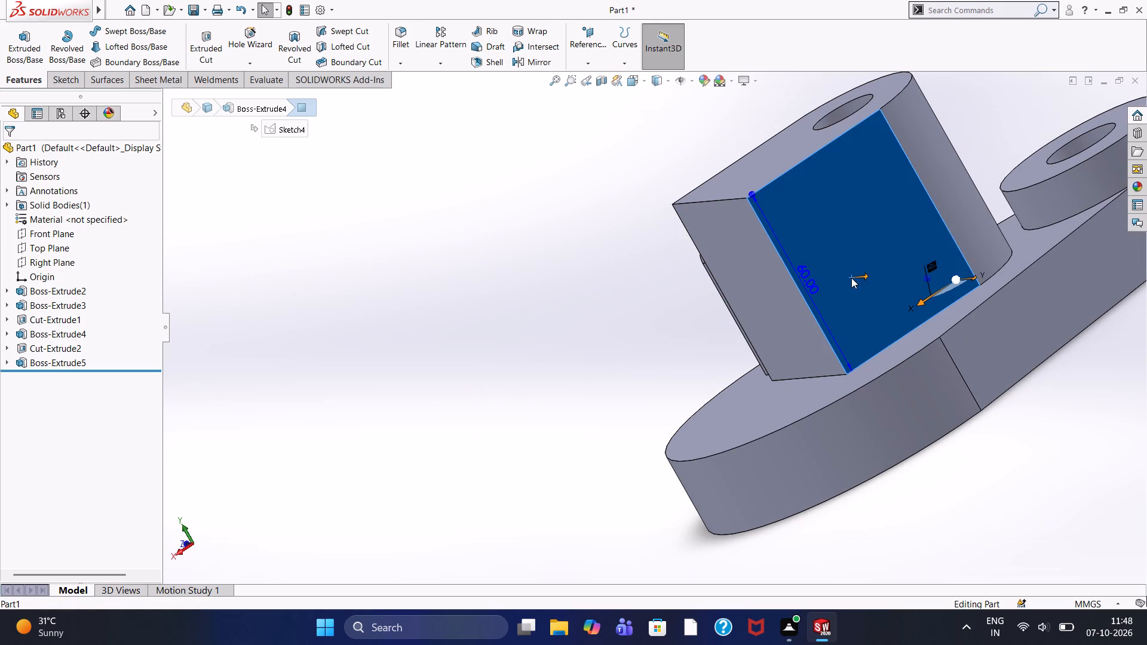
{"action": "left_click", "coordinate": [901, 242]}
{"action": "key", "text": "ctrl+8"}
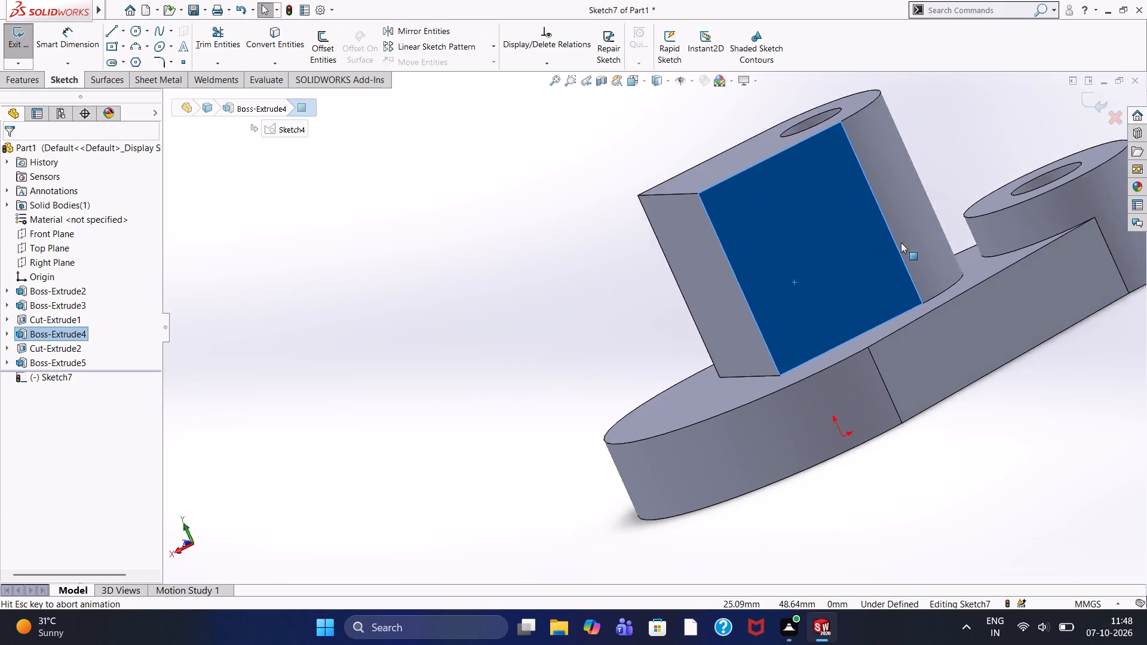
{"action": "left_click", "coordinate": [422, 269]}
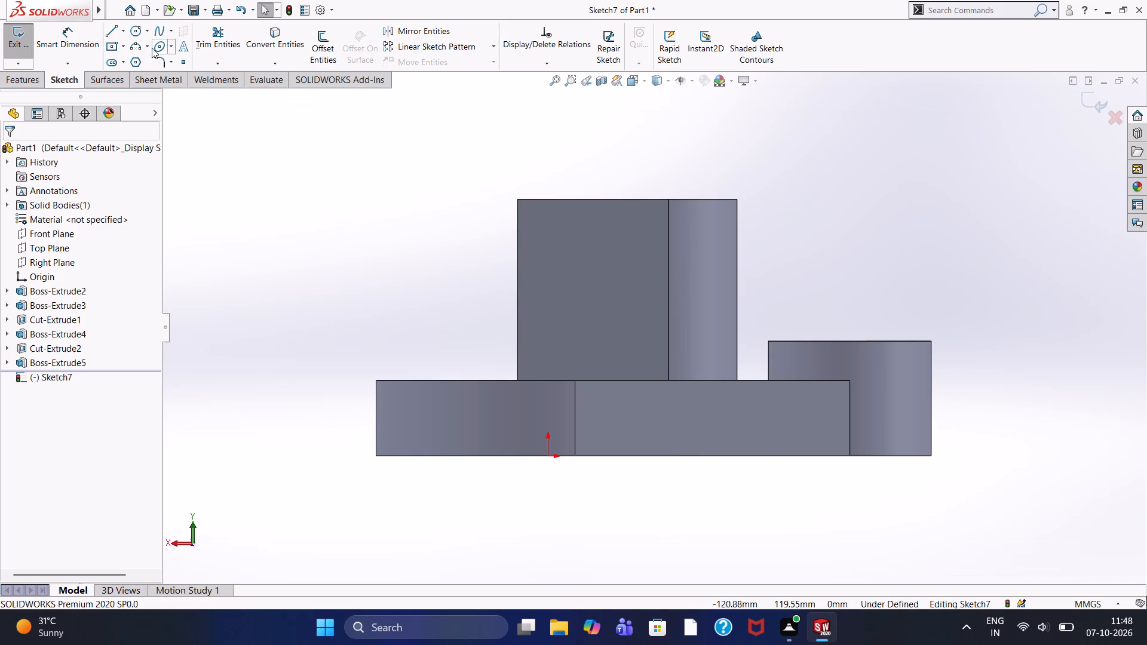
Sketch a 63 mm vertical centerline upward from the origin.
{"action": "left_click", "coordinate": [127, 29]}
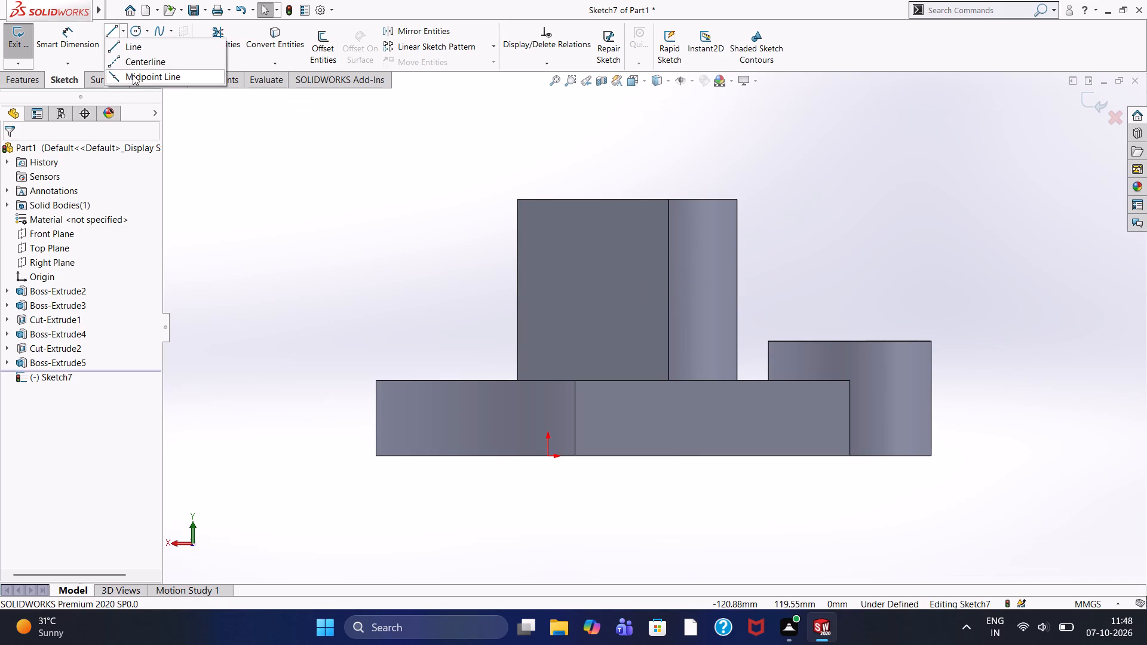
{"action": "left_click", "coordinate": [157, 57]}
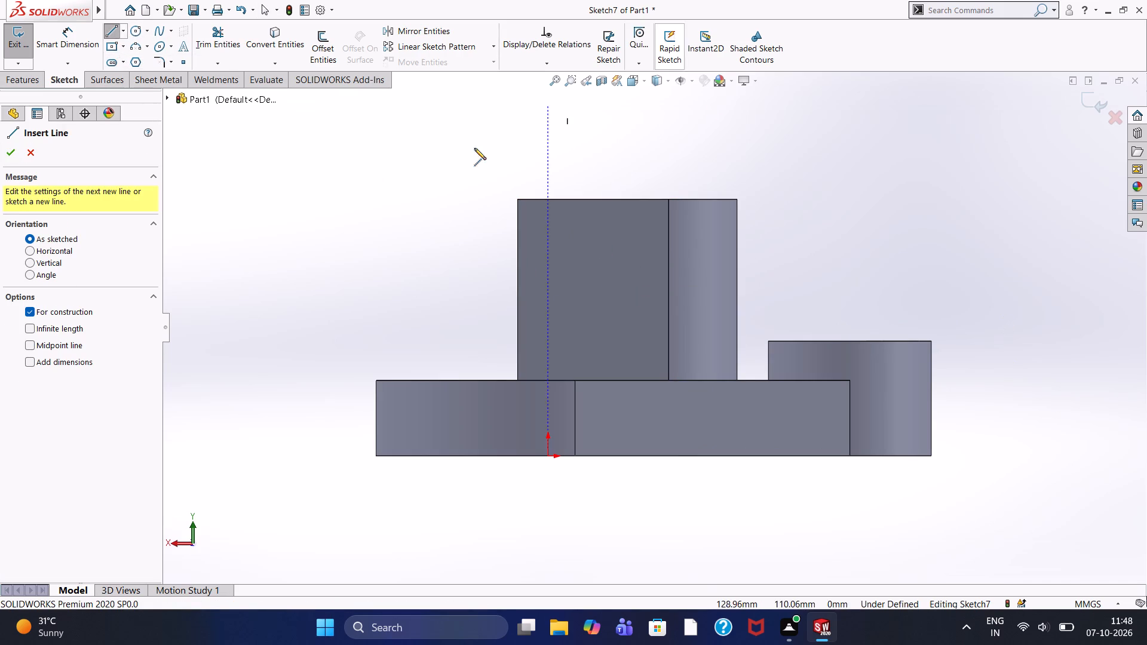
{"action": "left_click", "coordinate": [550, 455]}
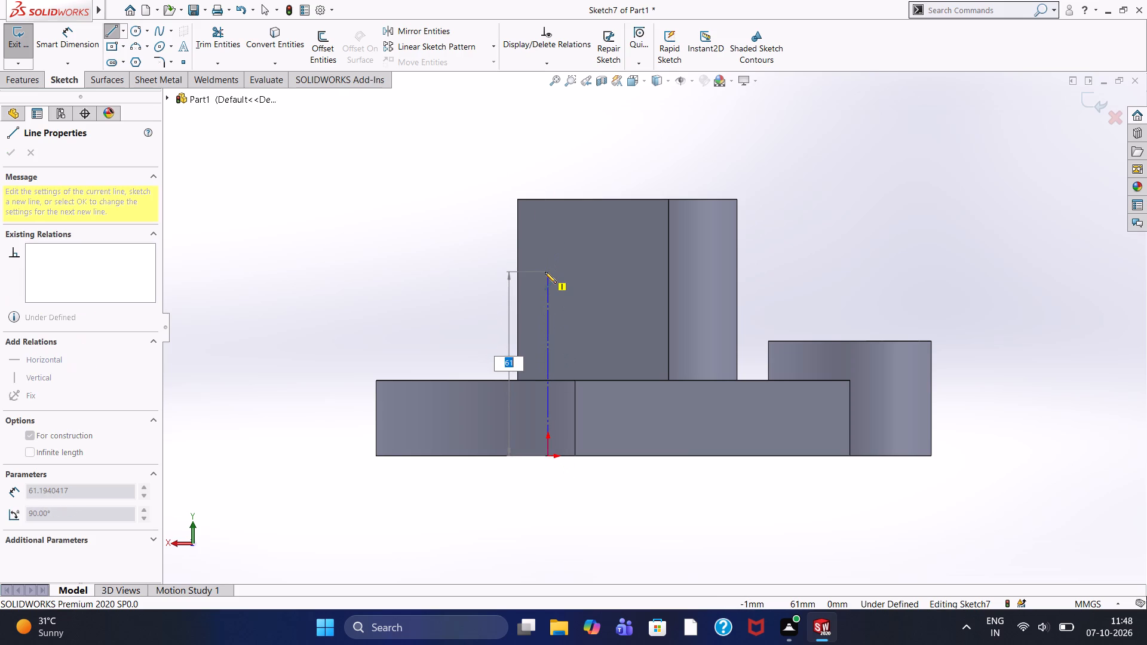
{"action": "type", "text": "63"}
{"action": "key", "text": "Return"}
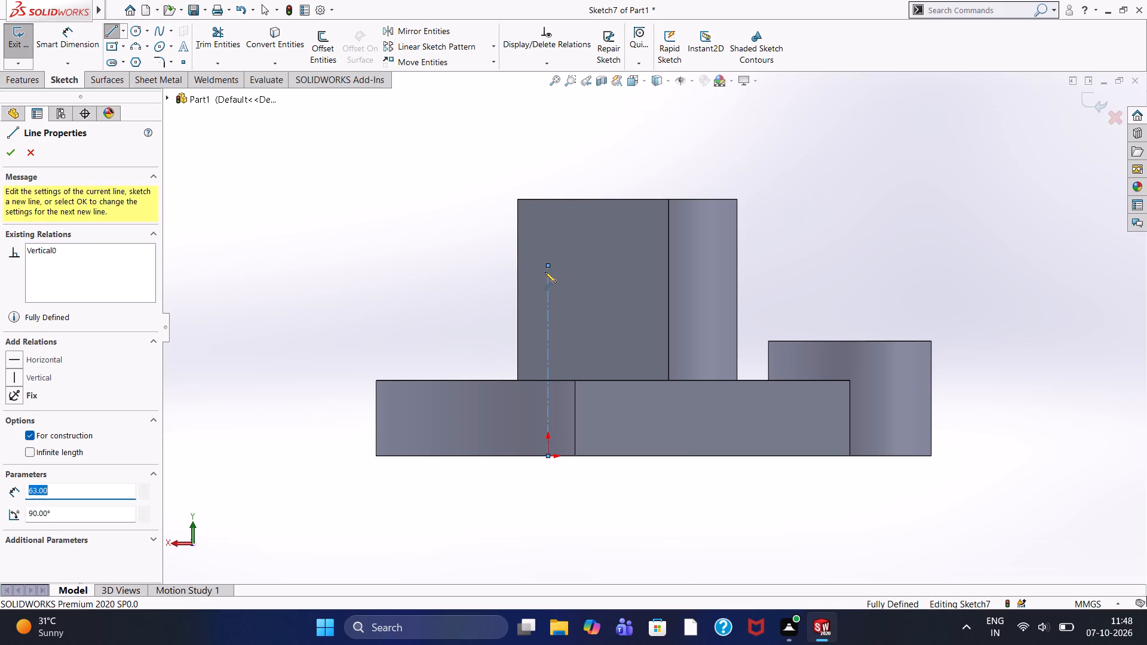
{"action": "key", "text": "Escape"}
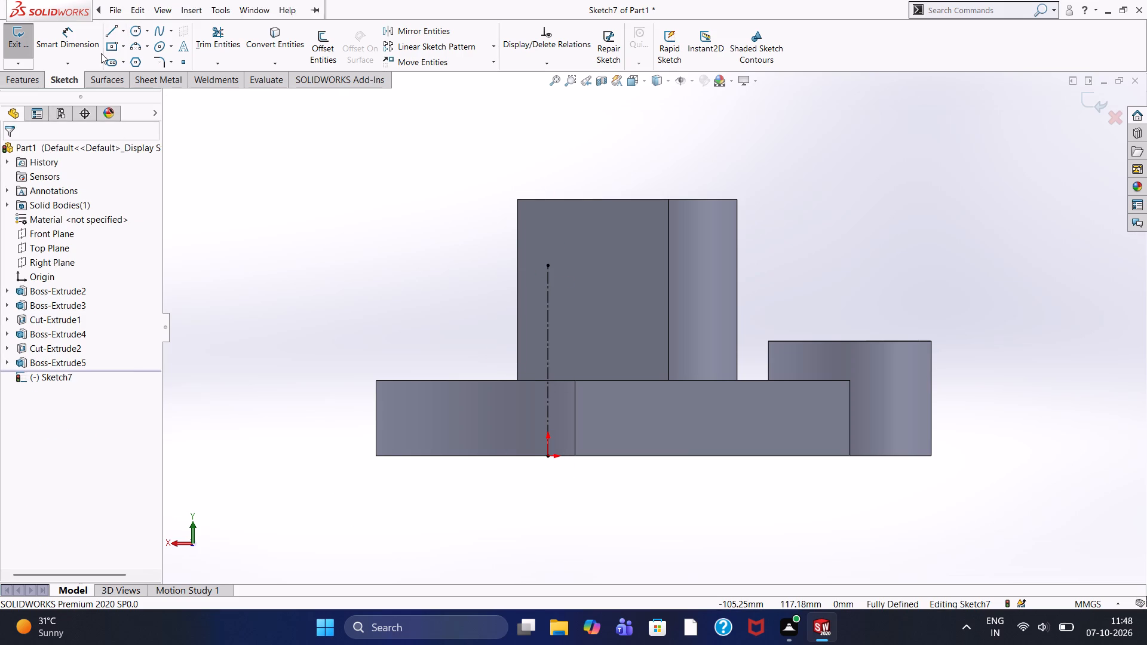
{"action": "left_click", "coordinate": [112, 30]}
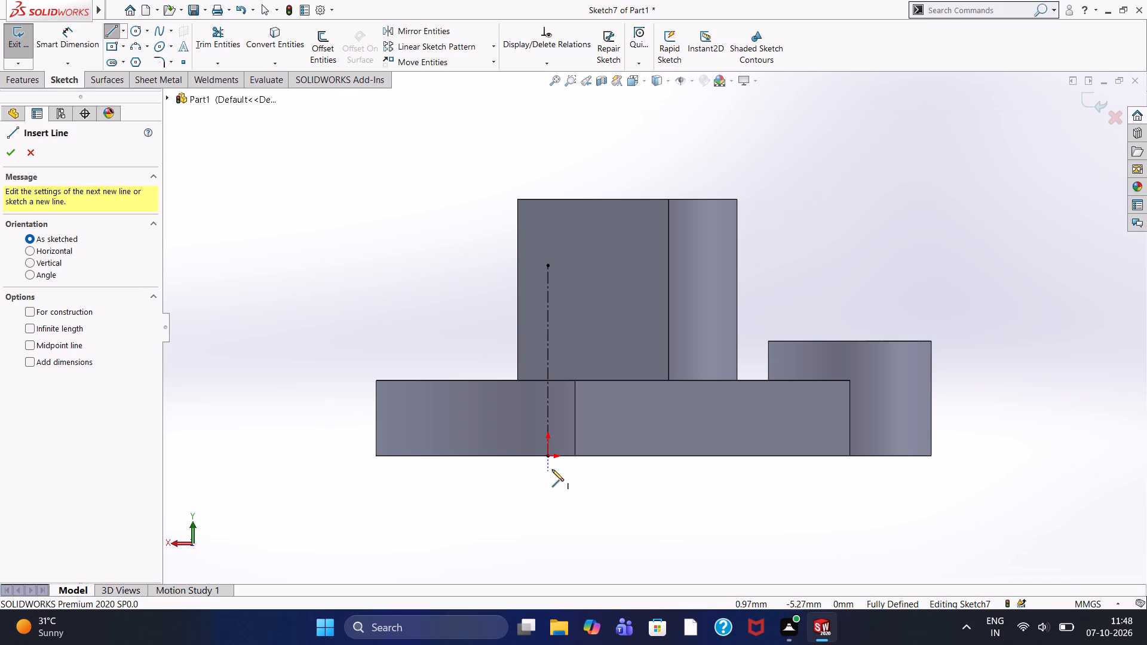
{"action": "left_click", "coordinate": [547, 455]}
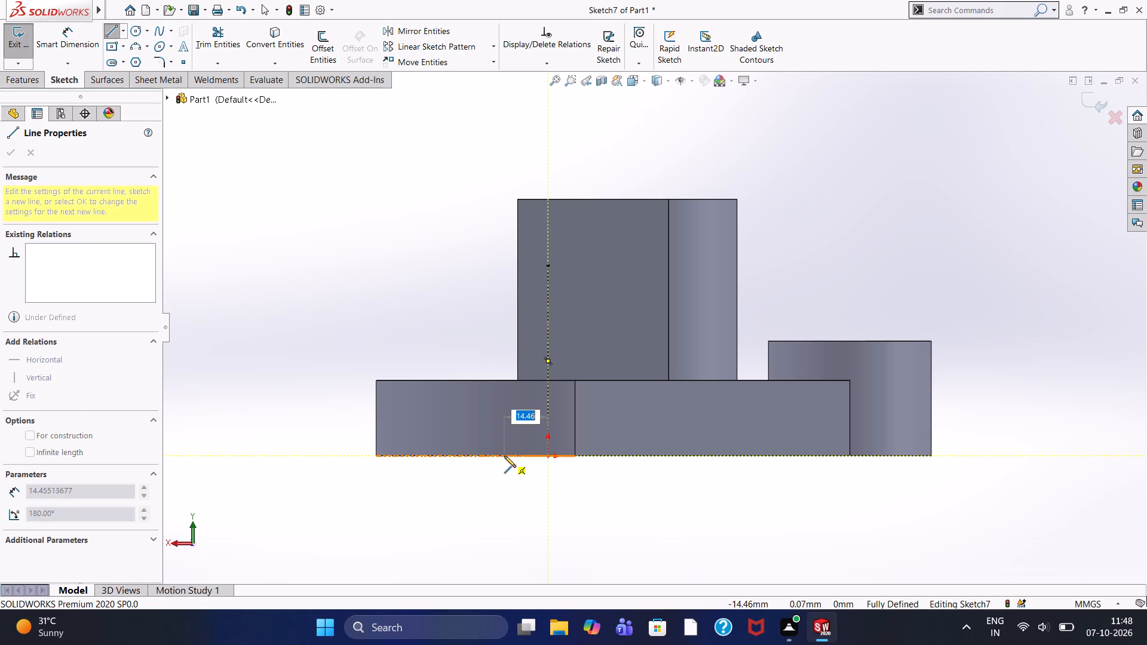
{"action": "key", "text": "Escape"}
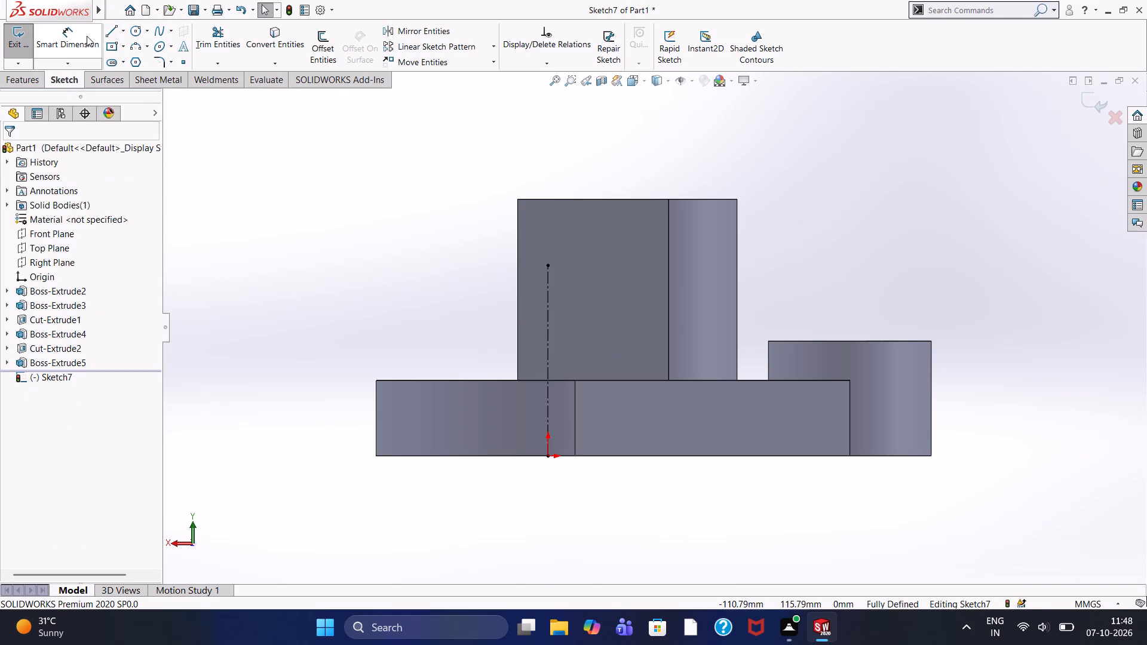
Sketch a 6 mm horizontal line from the centerline along the block's bottom edge toward its flat end, continuing into a 38 mm vertical line upward.
{"action": "left_click", "coordinate": [114, 35]}
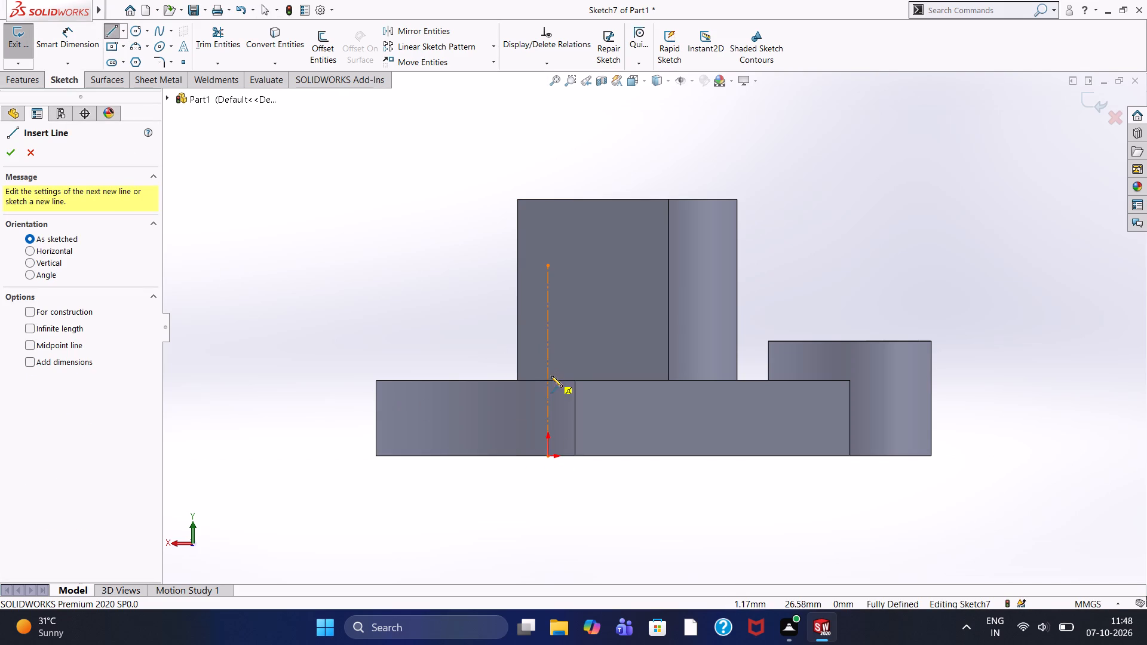
{"action": "scroll", "coordinate": [547, 381], "scroll_direction": "down", "scroll_amount": 5}
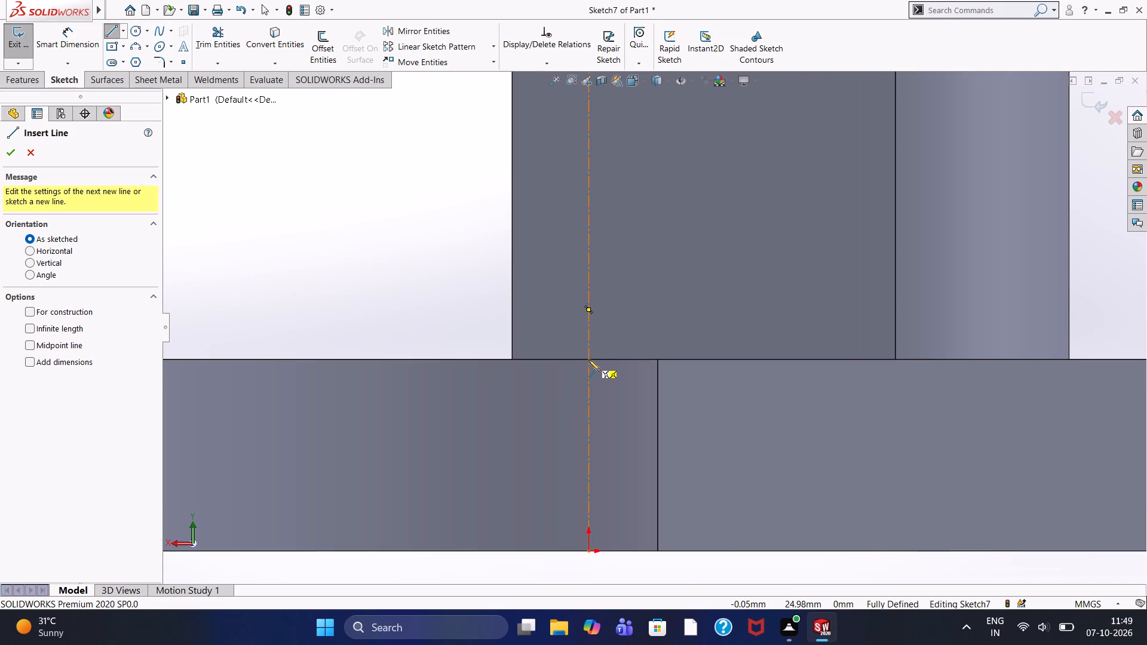
{"action": "left_click", "coordinate": [588, 360]}
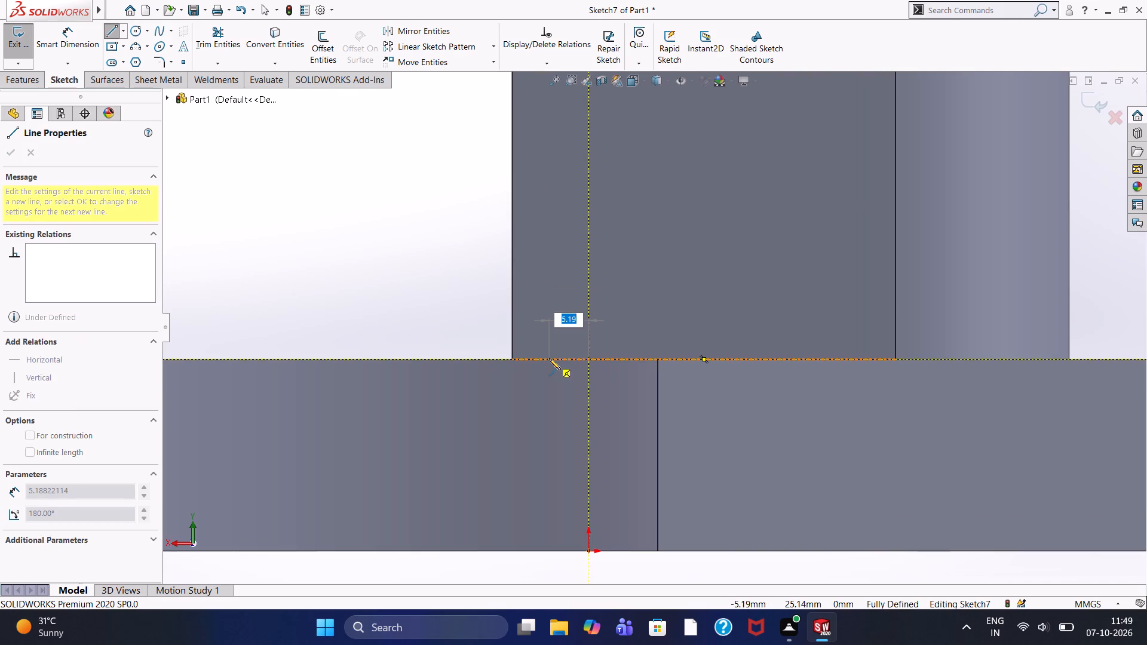
{"action": "key", "text": "6"}
{"action": "key", "text": "Return"}
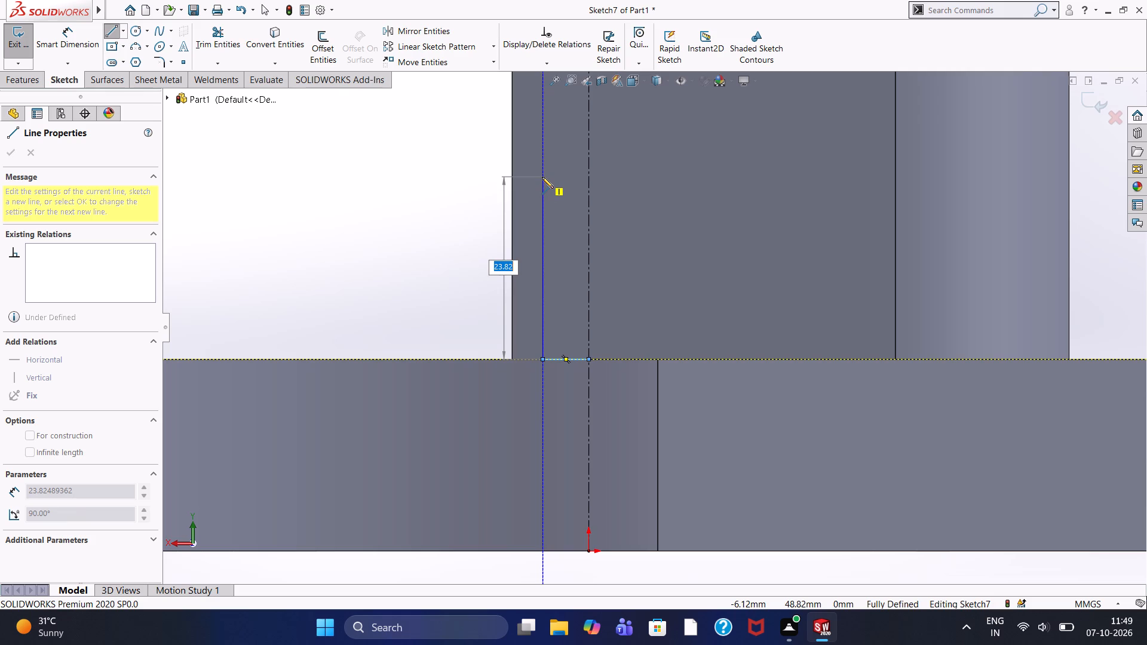
{"action": "type", "text": "38"}
{"action": "key", "text": "Return"}
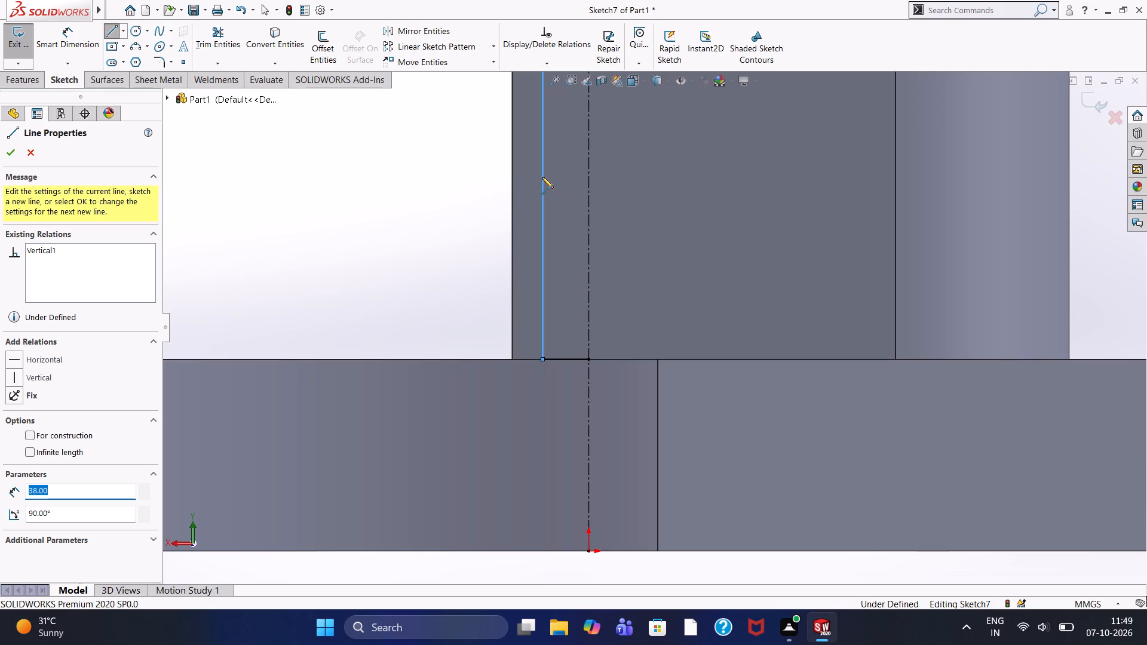
{"action": "key", "text": "Escape"}
Mirror the 38 mm vertical line and the 6 mm bottom line about the vertical centerline.
{"action": "scroll", "coordinate": [542, 177], "scroll_direction": "up", "scroll_amount": 3}
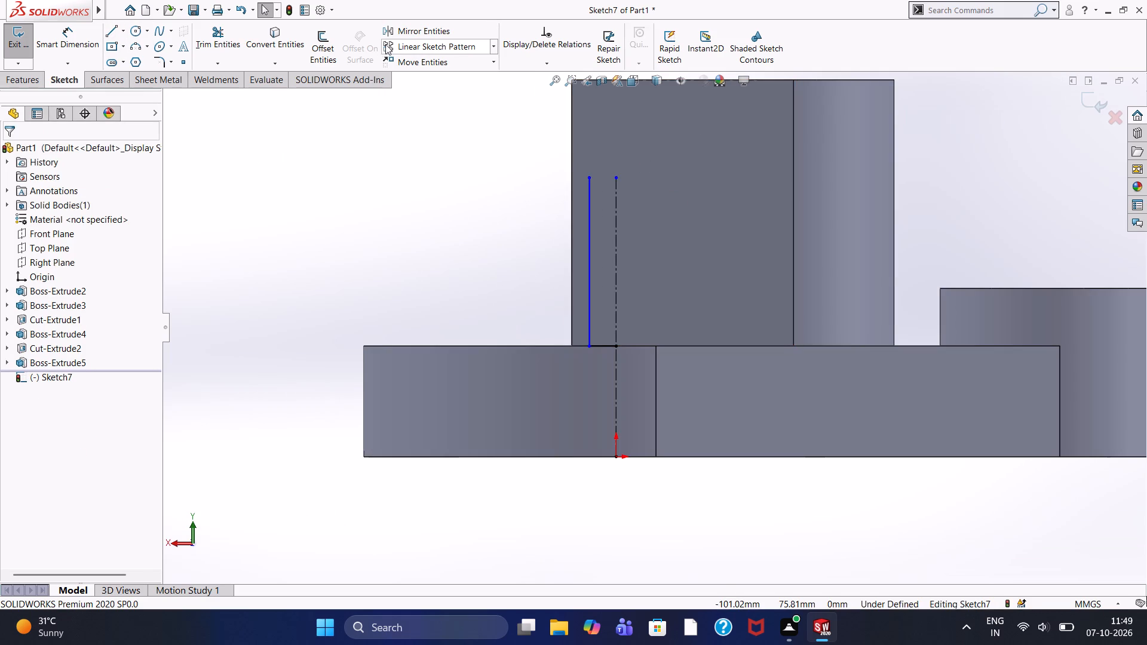
{"action": "left_click", "coordinate": [410, 32]}
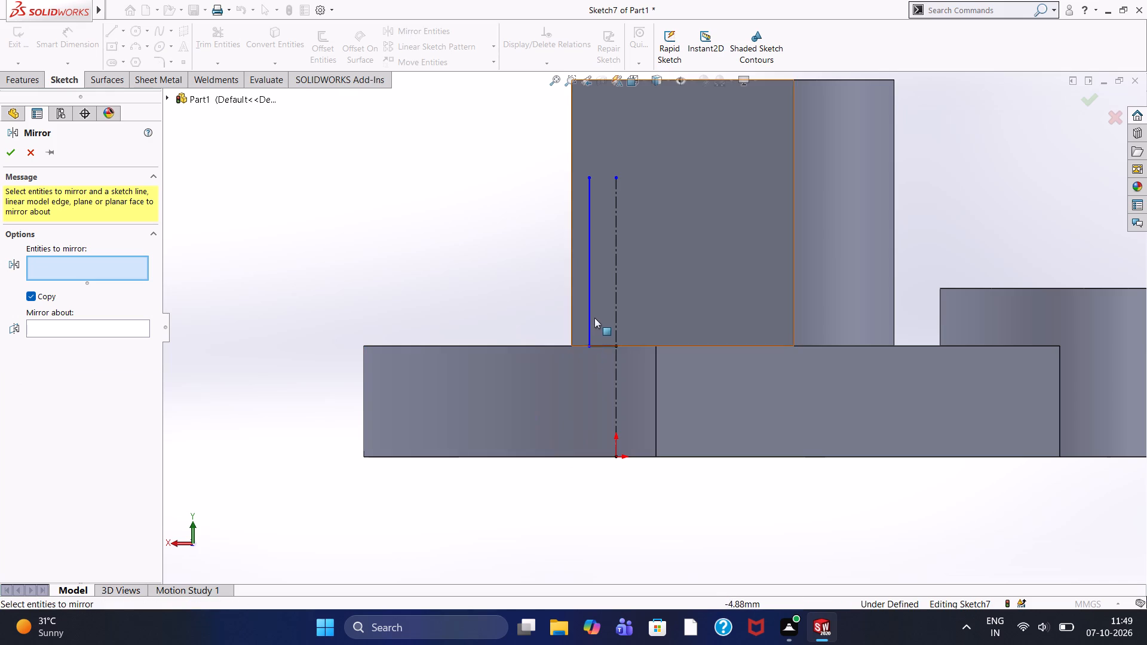
{"action": "left_click", "coordinate": [590, 315]}
{"action": "left_click", "coordinate": [602, 346]}
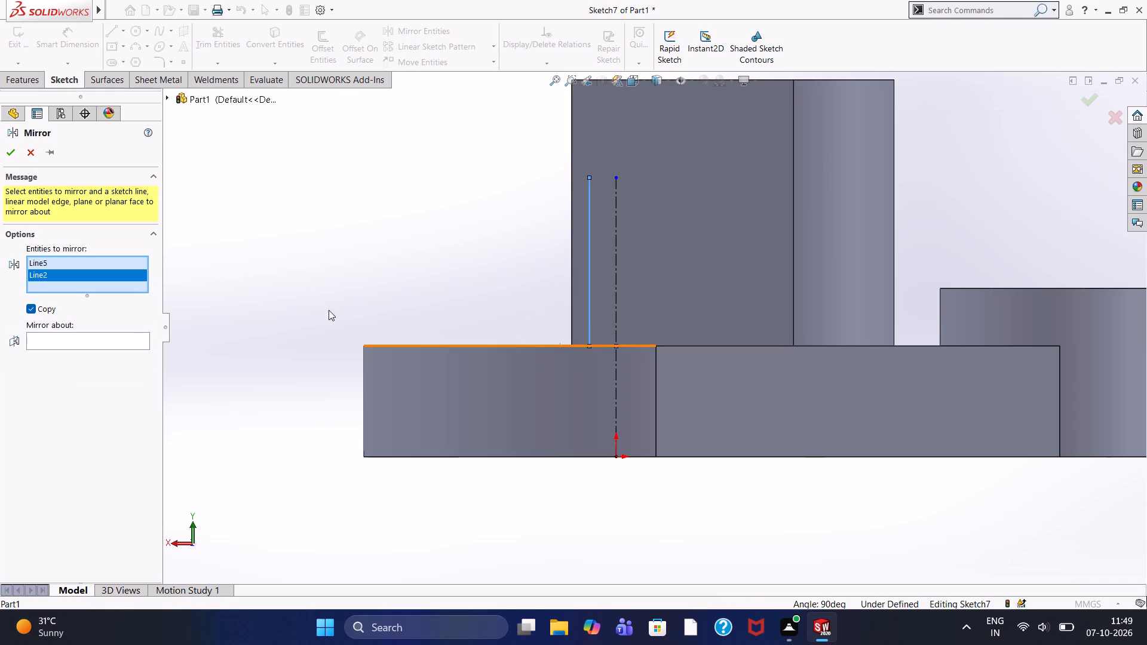
{"action": "left_click", "coordinate": [117, 338]}
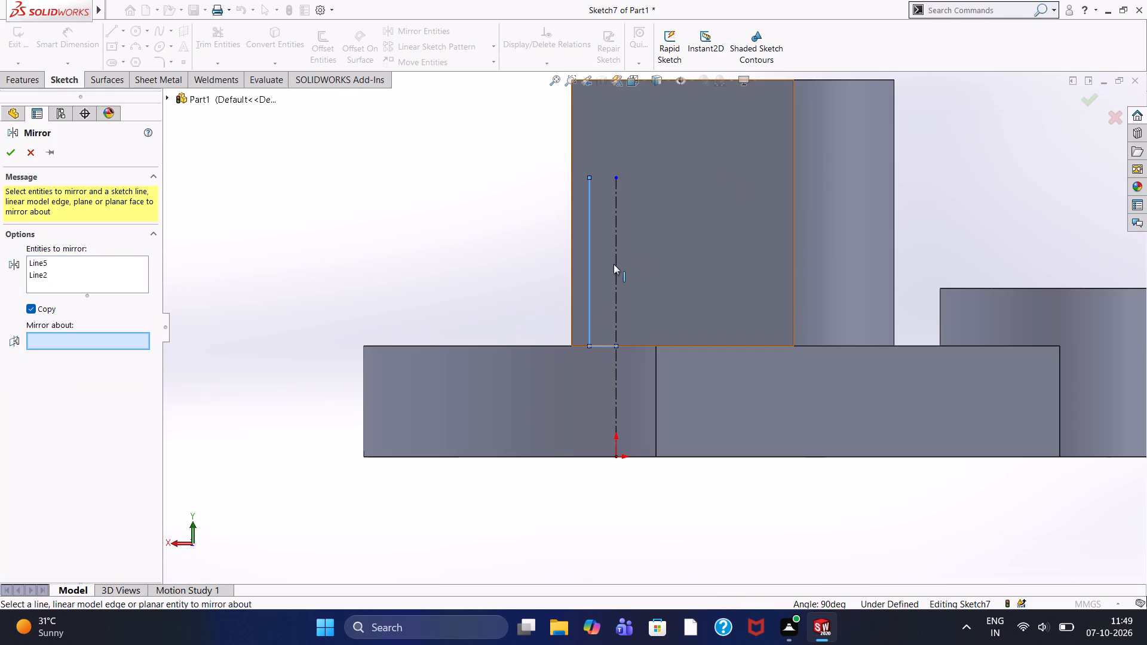
{"action": "left_click", "coordinate": [614, 265]}
{"action": "left_click", "coordinate": [8, 154]}
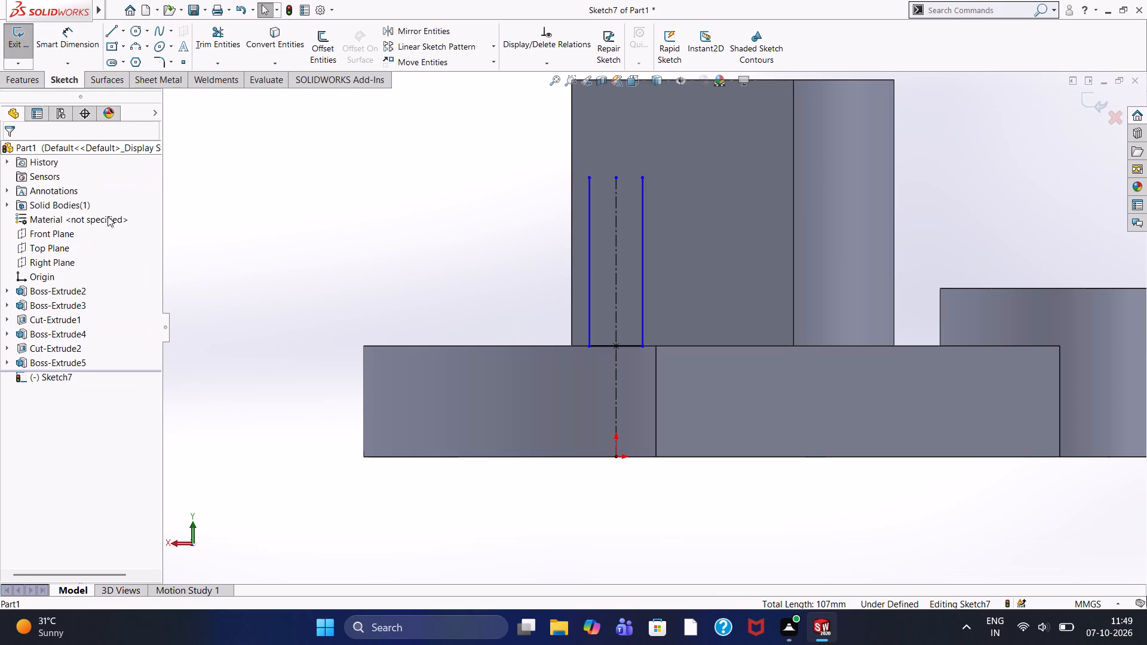
{"action": "left_click", "coordinate": [419, 235]}
Close the profile's top with a 6 mm radius three-point arc joining the upper ends of the two vertical lines.
{"action": "left_click", "coordinate": [133, 51]}
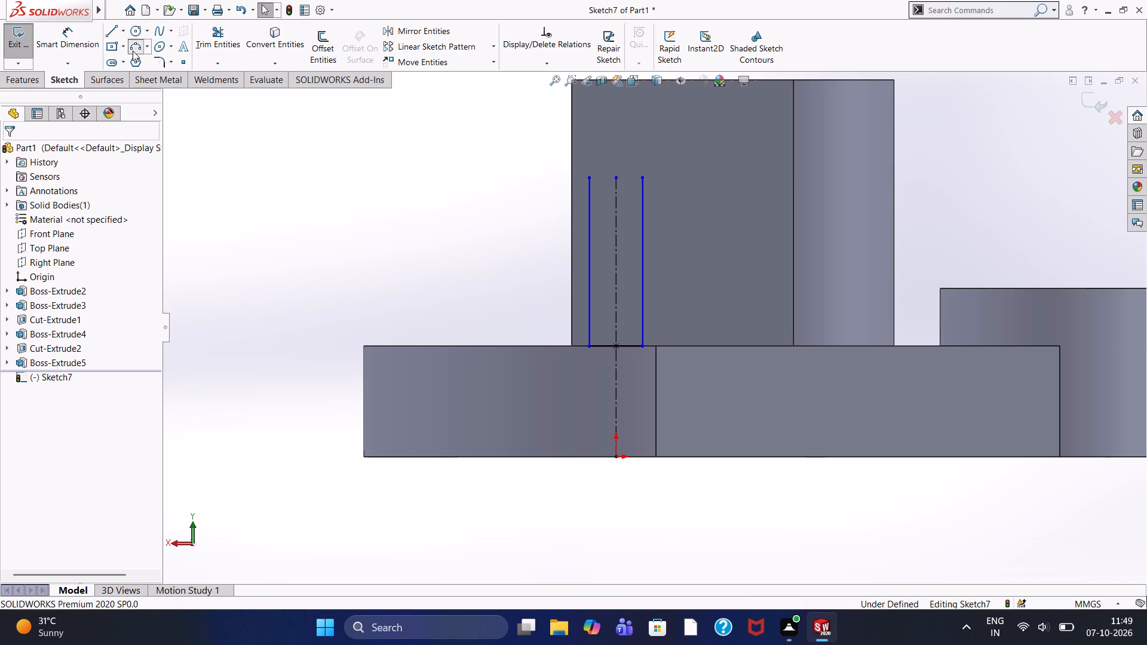
{"action": "left_click", "coordinate": [590, 178]}
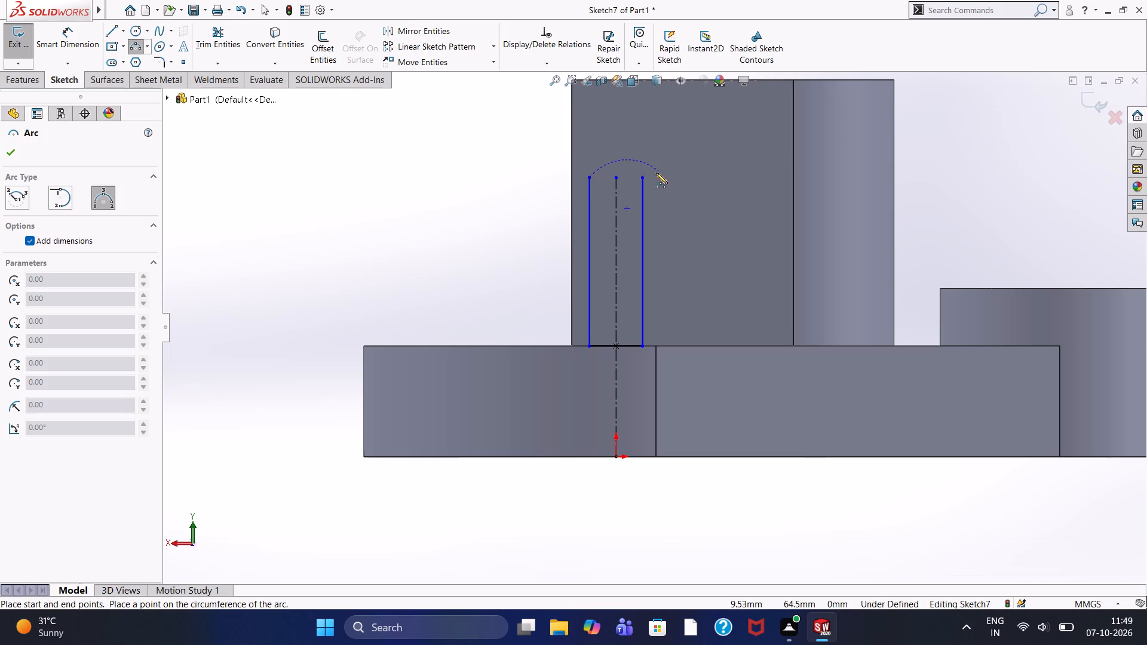
{"action": "left_click", "coordinate": [645, 177]}
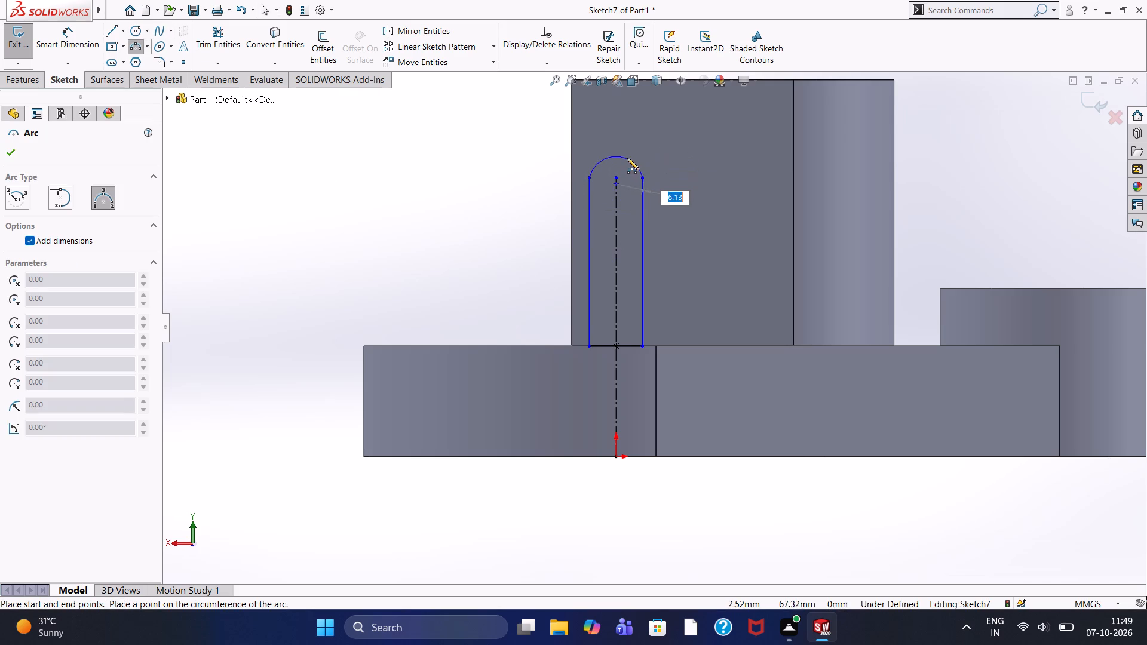
{"action": "left_click", "coordinate": [627, 152]}
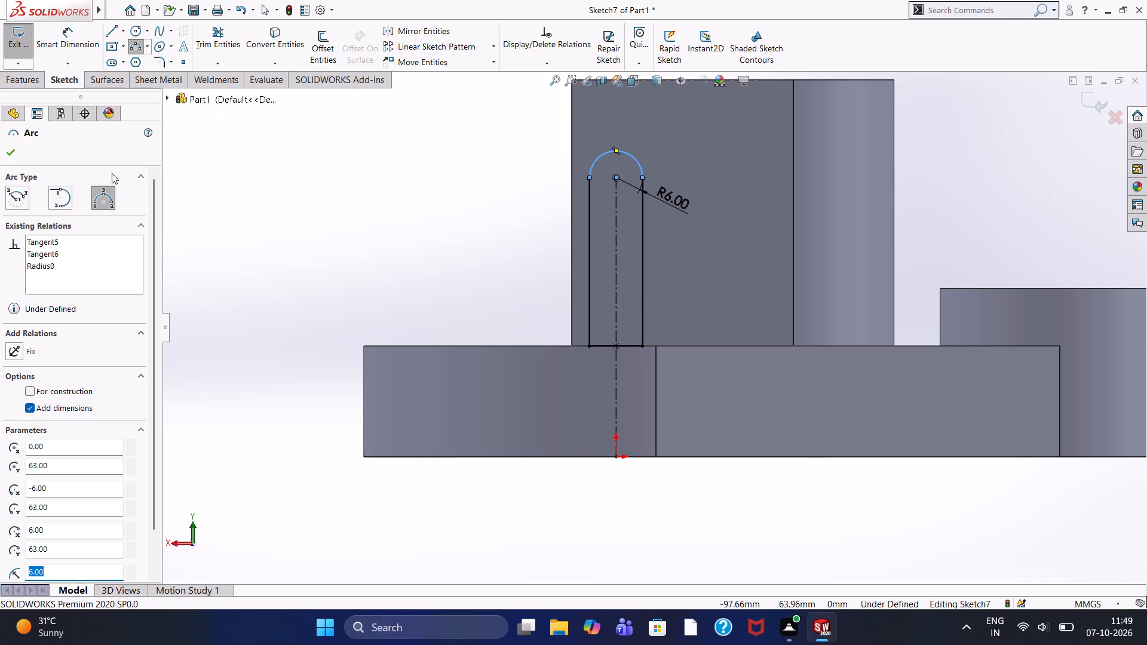
{"action": "left_click", "coordinate": [13, 149]}
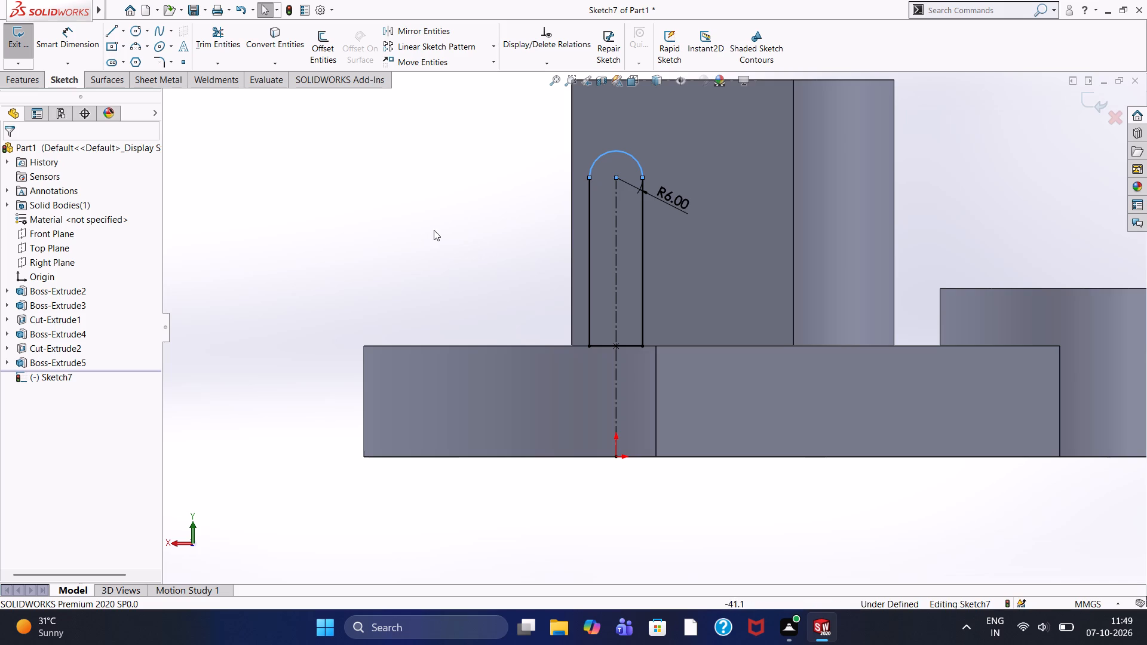
Extrude the round-topped profile outward from the block's side face as a 12 mm blind, merged boss.
{"action": "middle_click_drag", "start_coordinate": [434, 229], "coordinate": [490, 303]}
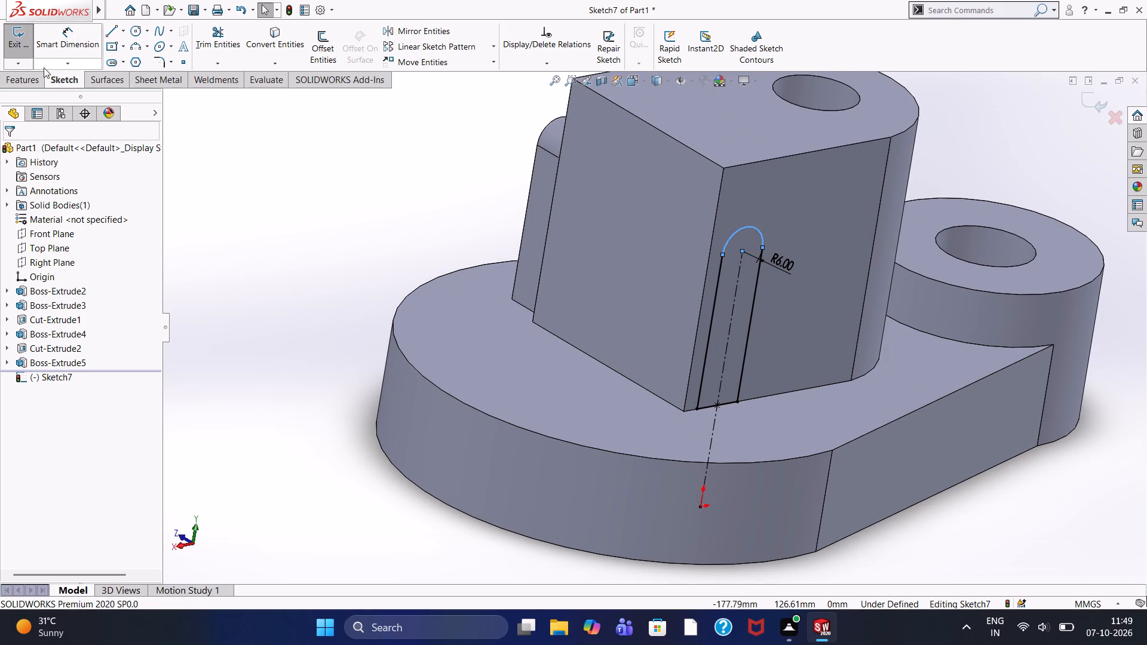
{"action": "left_click", "coordinate": [30, 82]}
{"action": "left_click", "coordinate": [26, 53]}
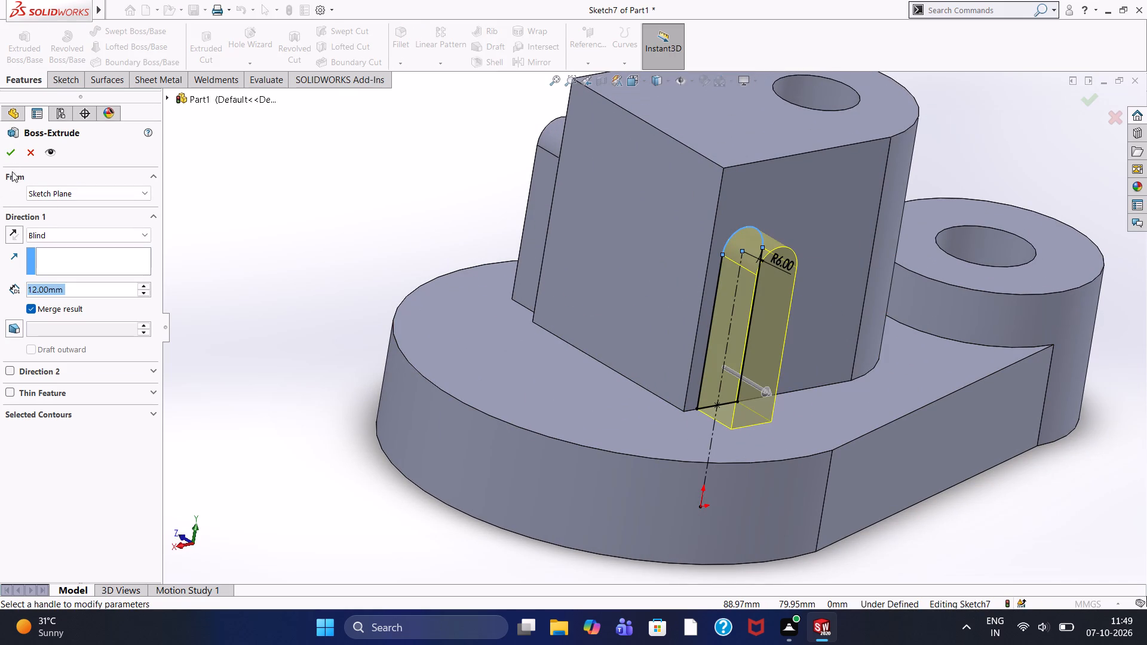
{"action": "left_click", "coordinate": [7, 155]}
{"action": "left_click", "coordinate": [339, 214]}
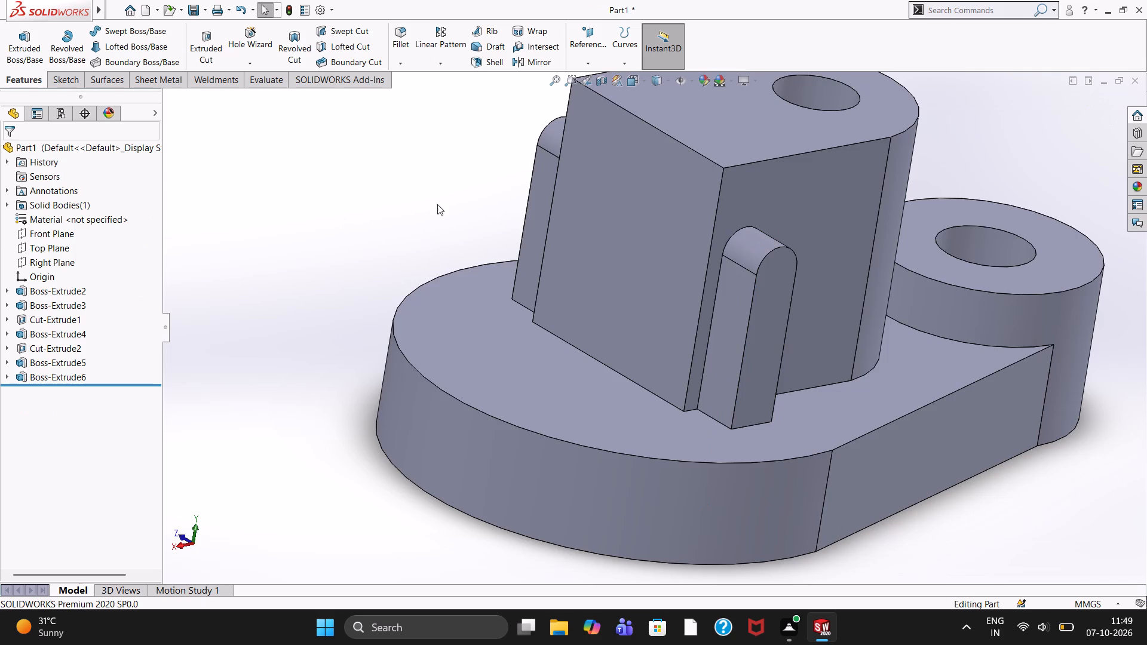
Inspect the part with both side bosses from several angles and in the isometric view.
{"action": "middle_click_drag", "start_coordinate": [443, 208], "coordinate": [476, 255]}
{"action": "scroll", "coordinate": [521, 348], "scroll_direction": "up", "scroll_amount": 4}
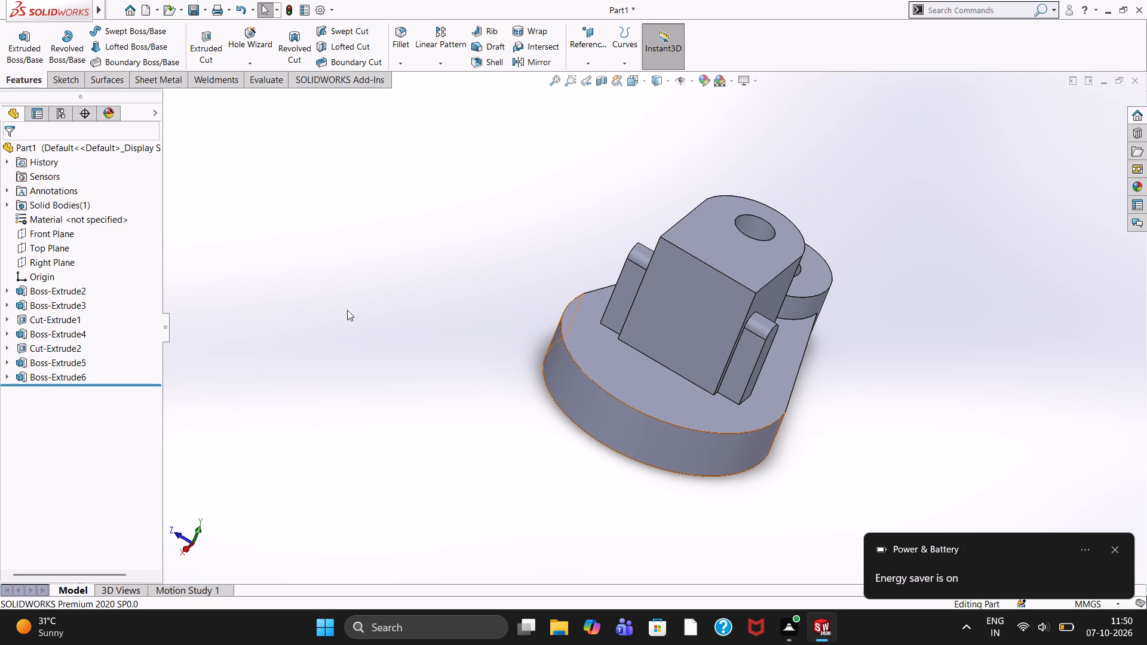
{"action": "middle_click", "coordinate": [499, 419]}
{"action": "middle_click_drag", "start_coordinate": [461, 254], "coordinate": [475, 303]}
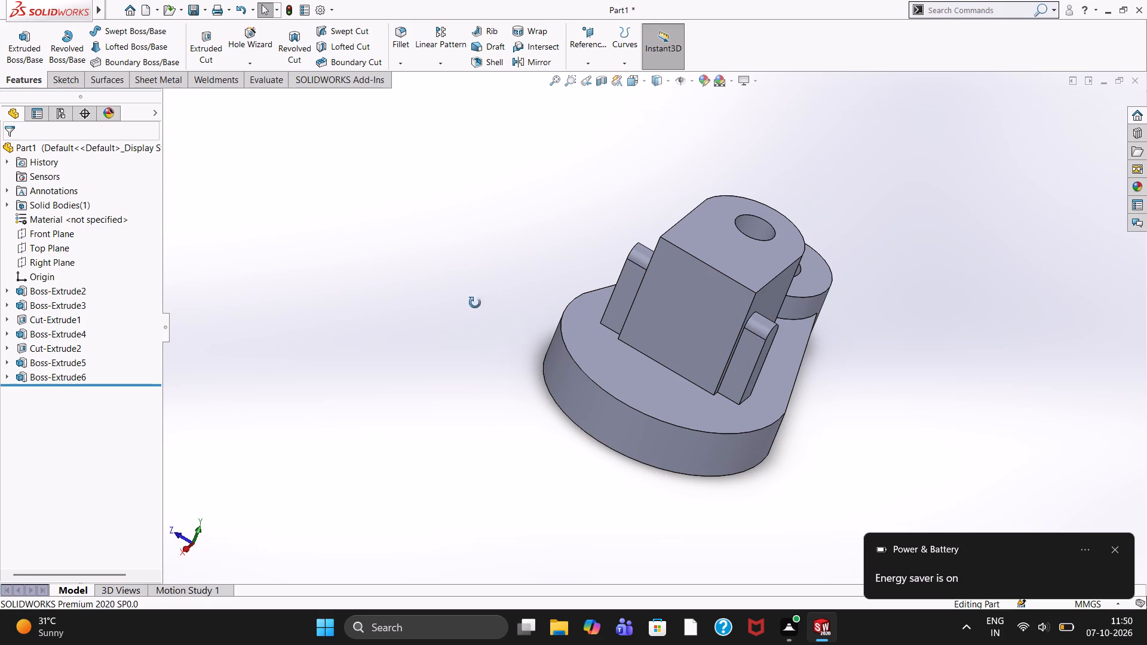
{"action": "middle_click_drag", "start_coordinate": [475, 303], "coordinate": [497, 386]}
{"action": "scroll", "coordinate": [633, 354], "scroll_direction": "up", "scroll_amount": 2}
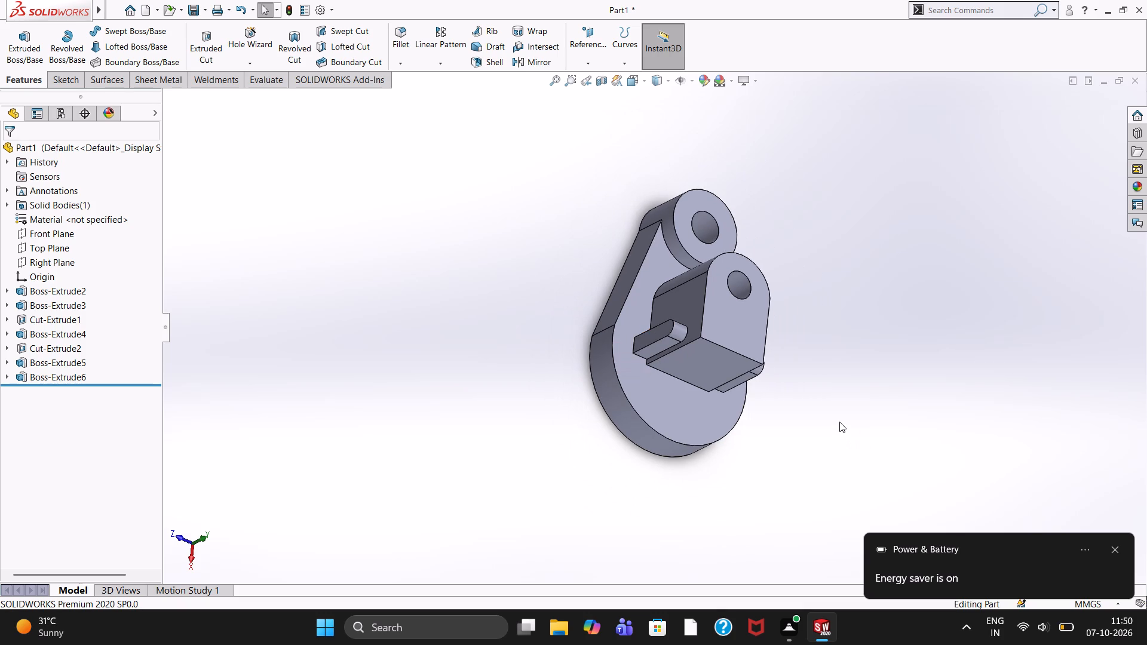
{"action": "key", "text": "ctrl+7"}
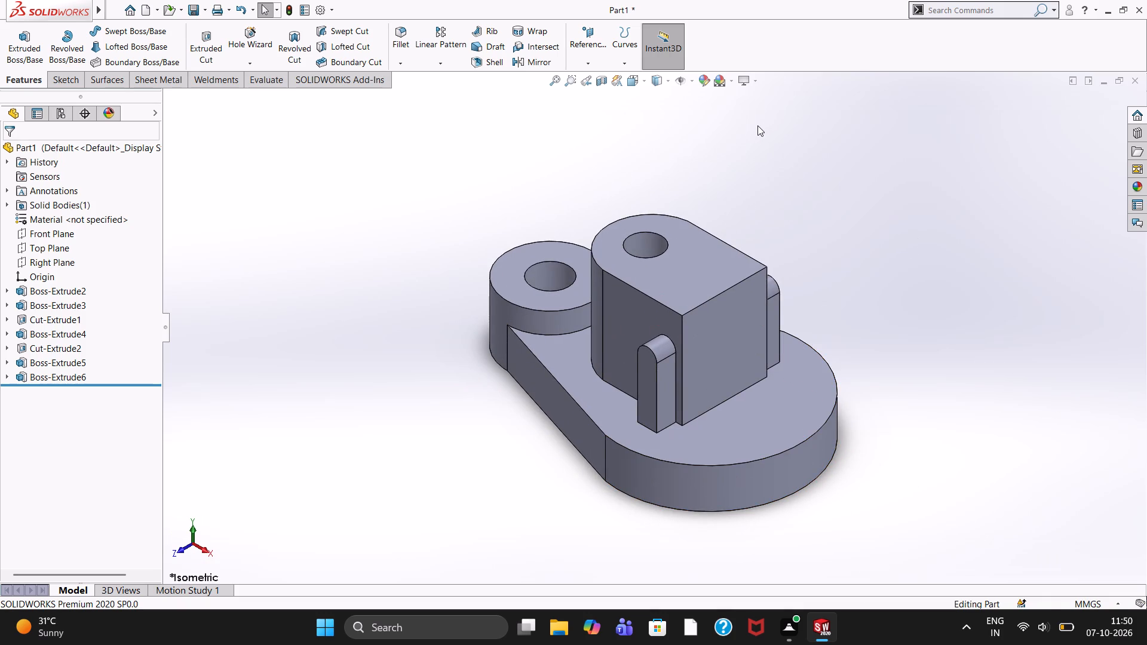
{"action": "scroll", "coordinate": [757, 125], "scroll_direction": "up", "scroll_amount": 1}
{"action": "scroll", "coordinate": [757, 125], "scroll_direction": "down", "scroll_amount": 2}
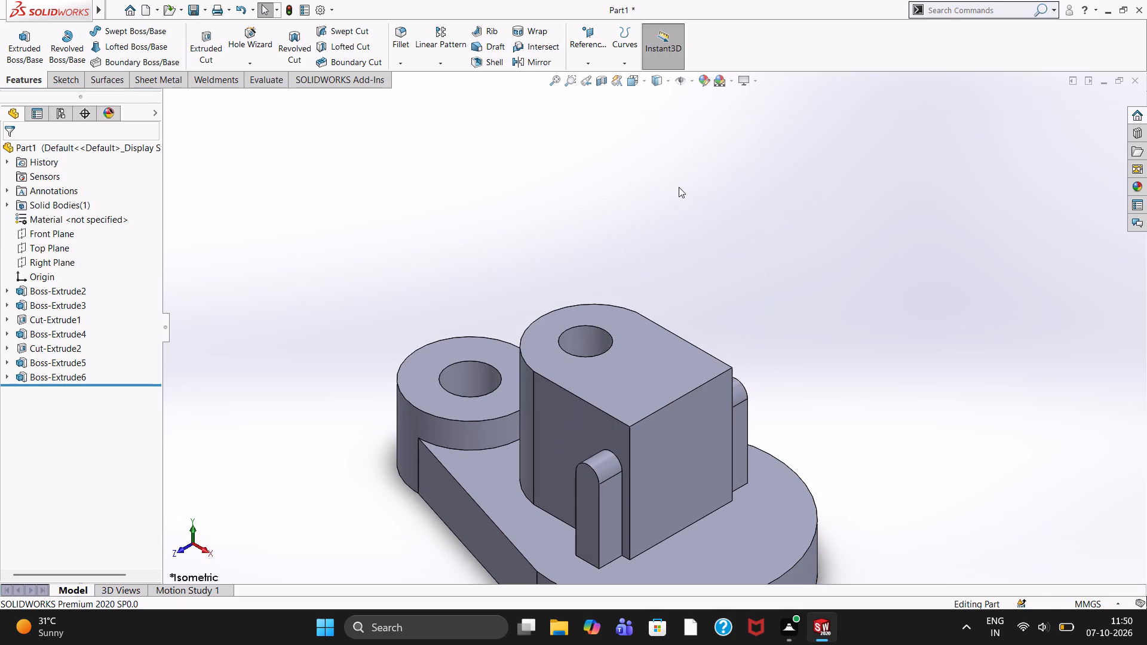
{"action": "scroll", "coordinate": [610, 530], "scroll_direction": "up", "scroll_amount": 5}
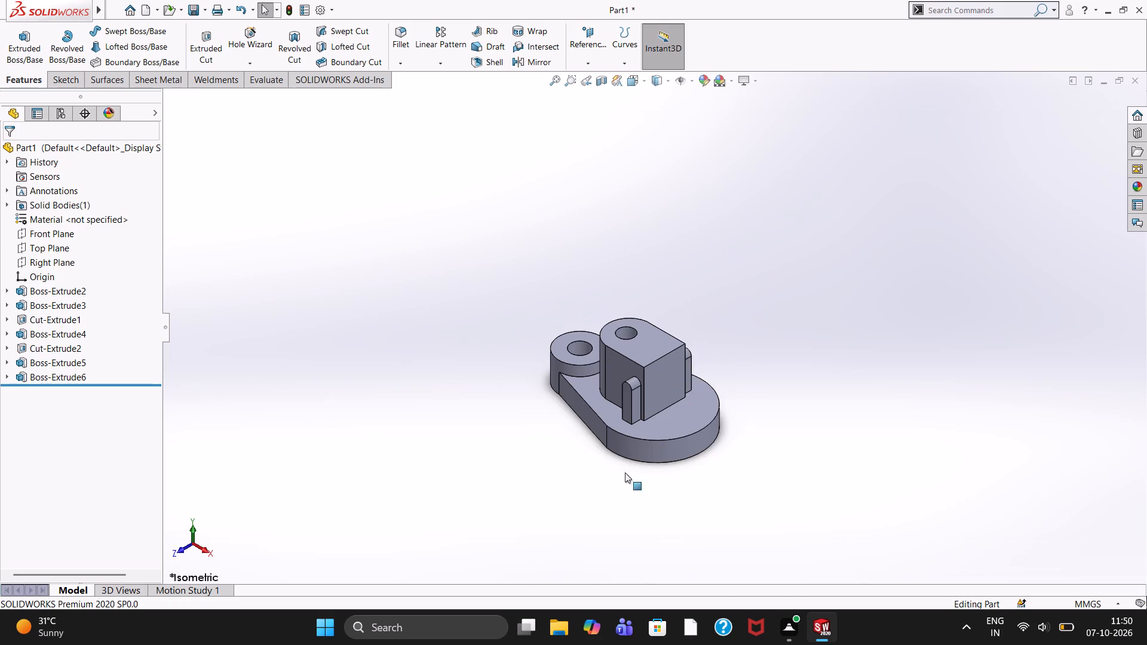
{"action": "scroll", "coordinate": [652, 315], "scroll_direction": "down", "scroll_amount": 3}
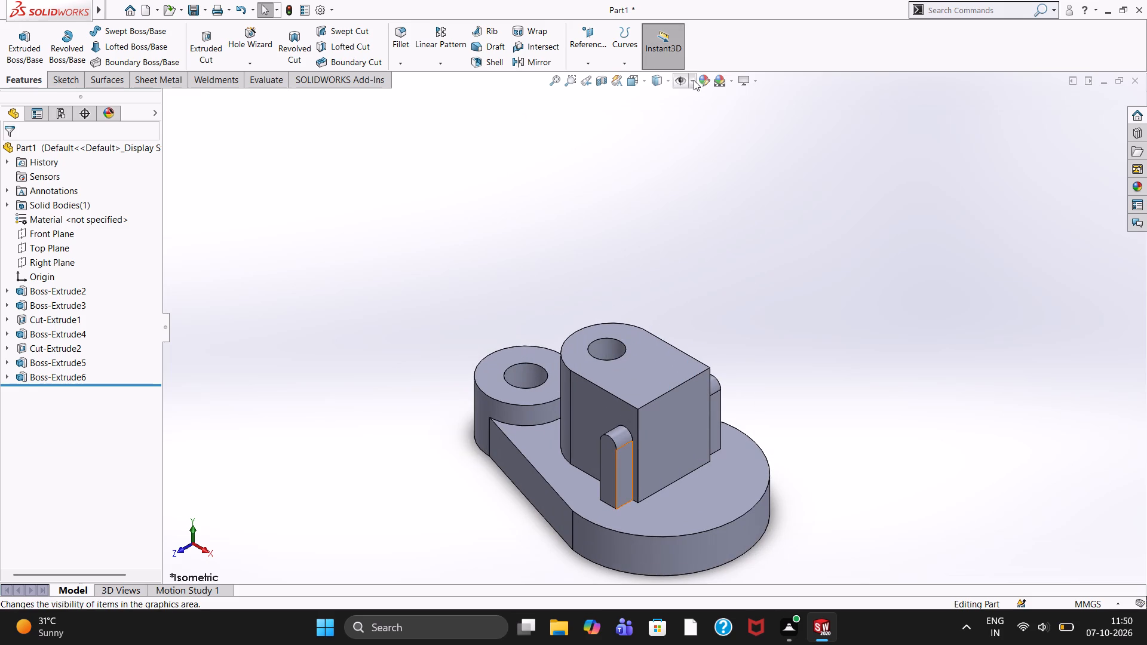
Apply a medium green color appearance to the whole part.
{"action": "left_click", "coordinate": [701, 82]}
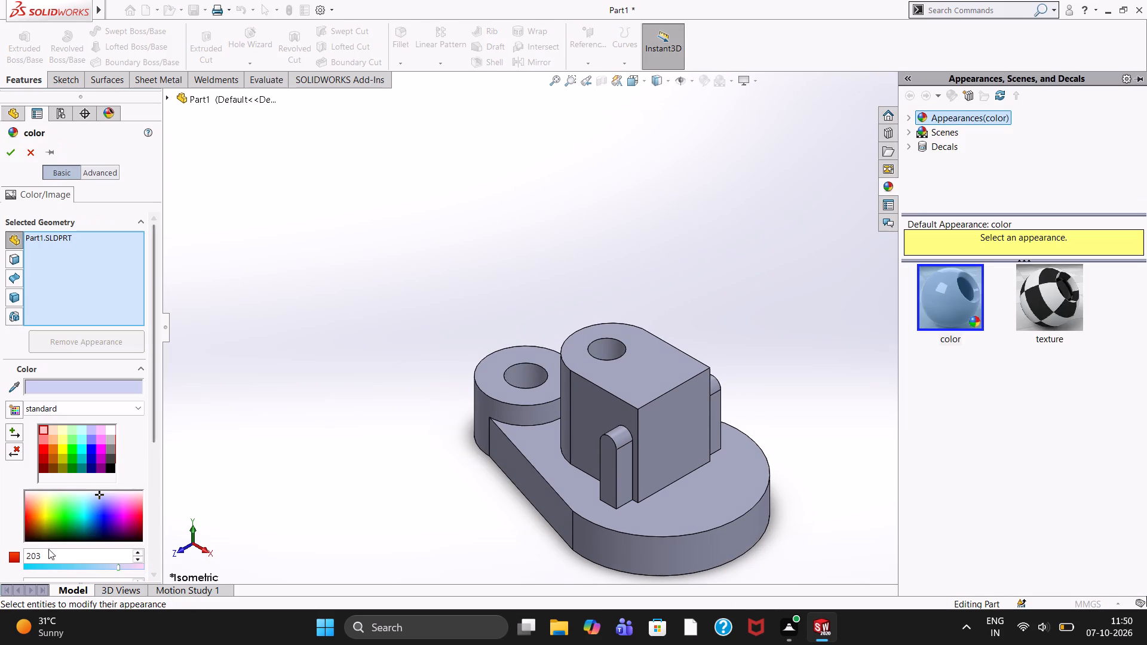
{"action": "left_click", "coordinate": [65, 537]}
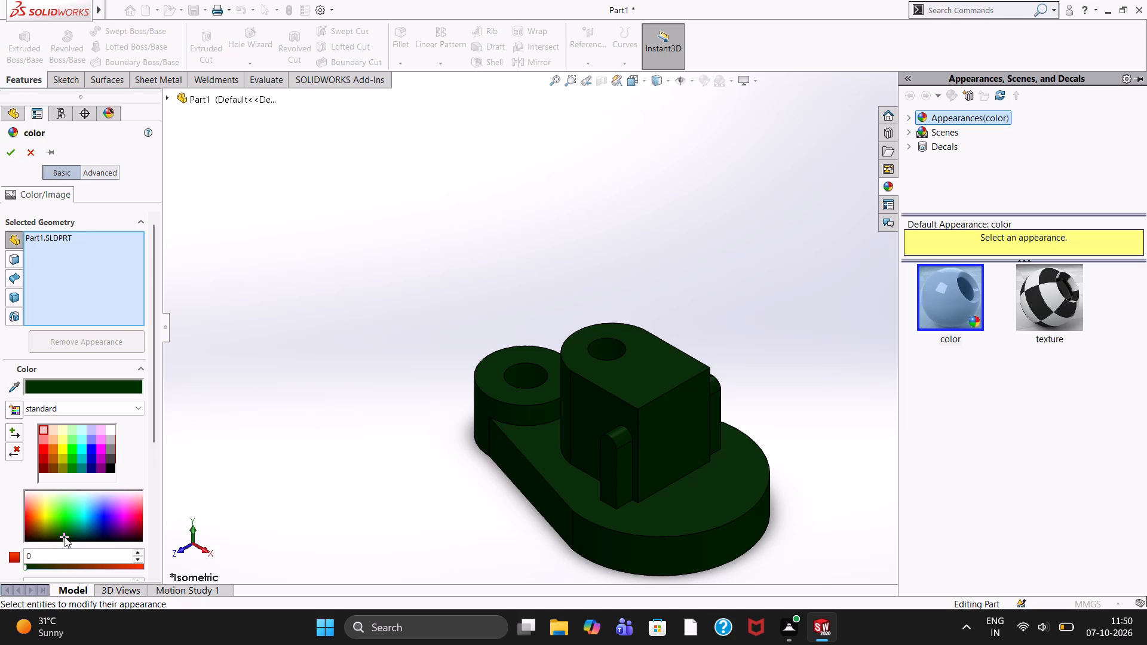
{"action": "left_click", "coordinate": [68, 532]}
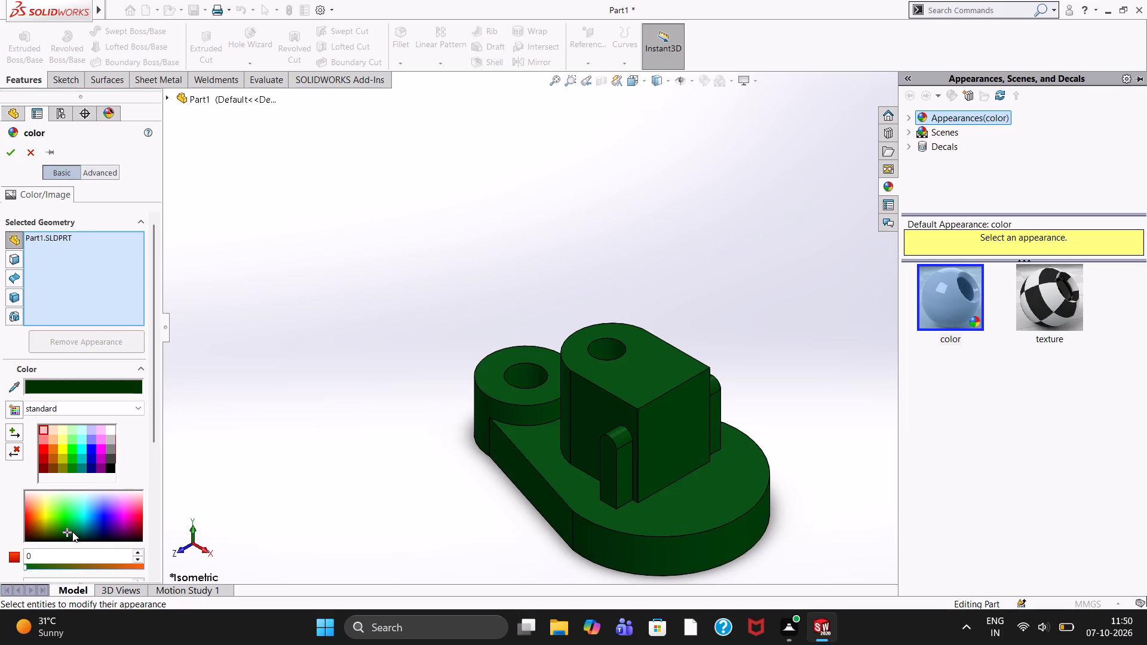
{"action": "left_click", "coordinate": [67, 526]}
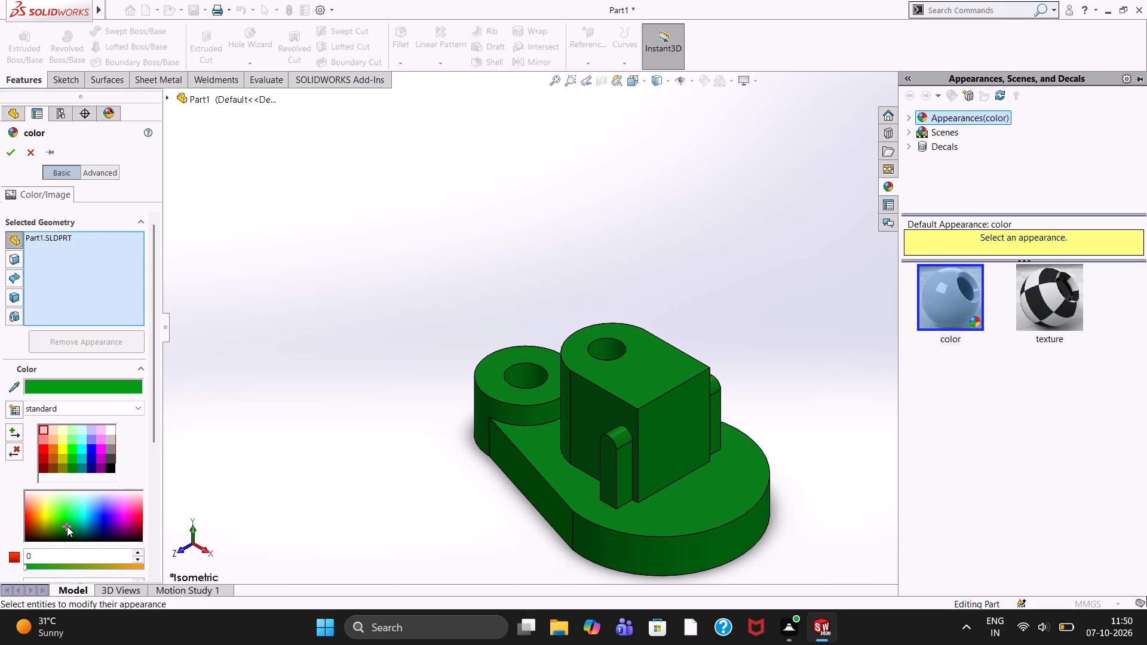
{"action": "left_click", "coordinate": [63, 522]}
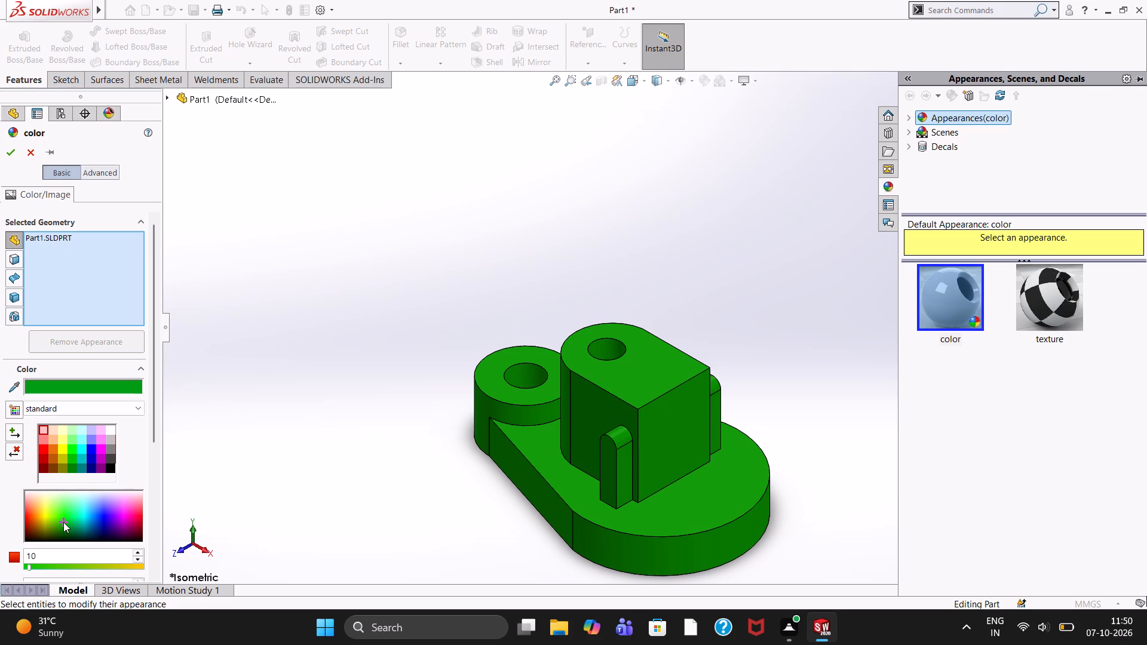
{"action": "left_click", "coordinate": [63, 526]}
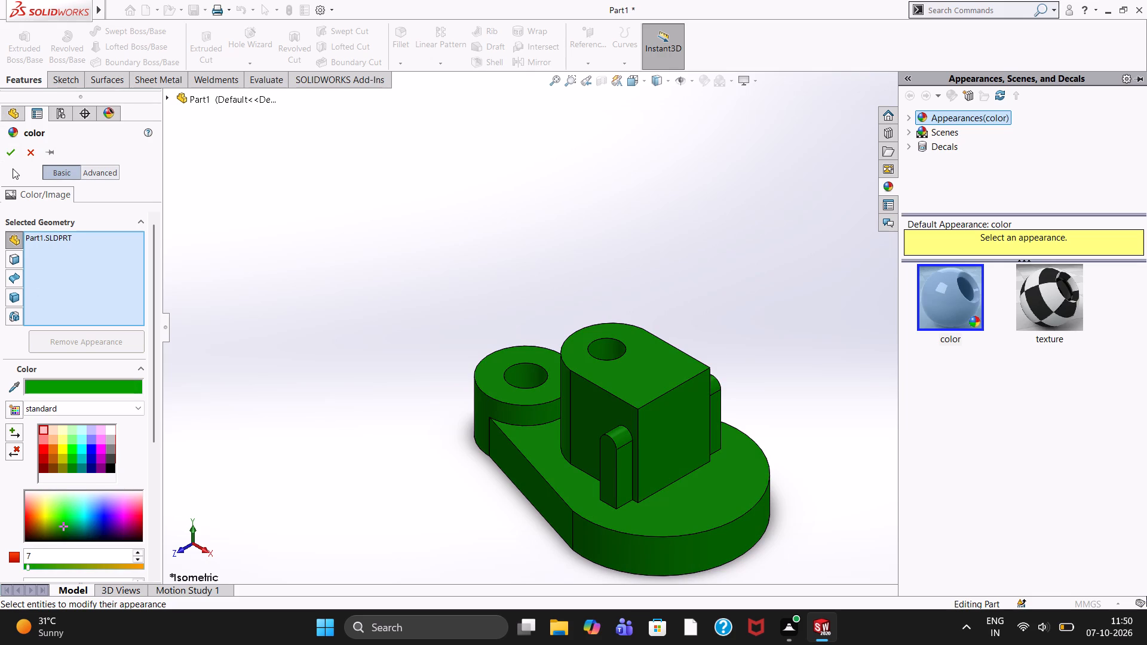
{"action": "left_click", "coordinate": [13, 152]}
{"action": "left_click", "coordinate": [635, 279]}
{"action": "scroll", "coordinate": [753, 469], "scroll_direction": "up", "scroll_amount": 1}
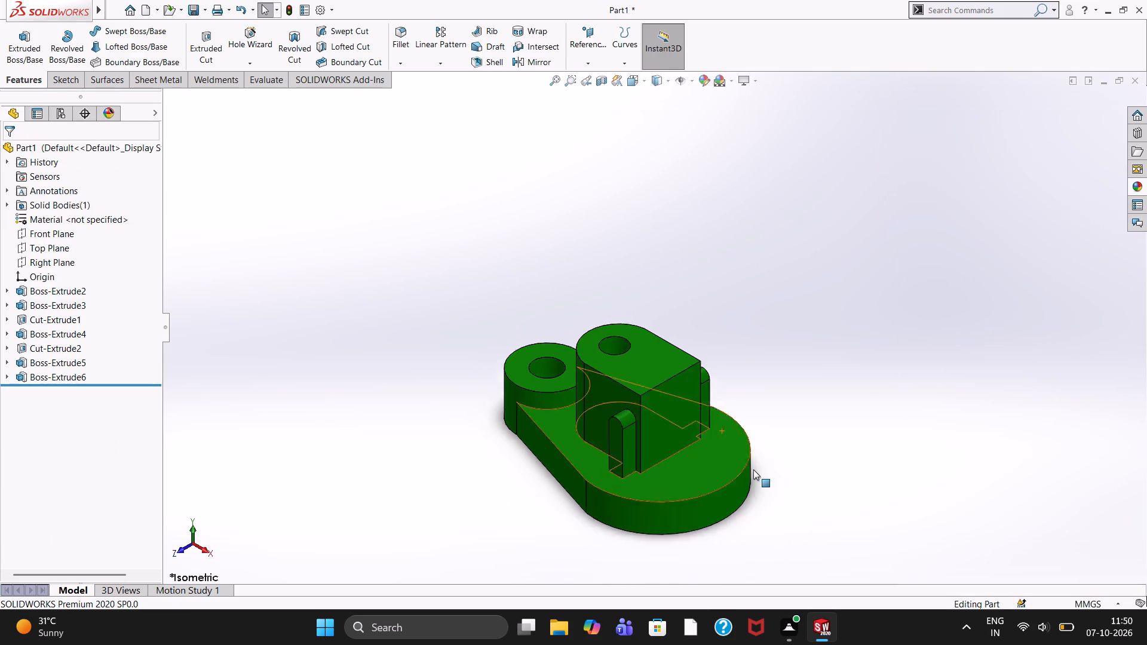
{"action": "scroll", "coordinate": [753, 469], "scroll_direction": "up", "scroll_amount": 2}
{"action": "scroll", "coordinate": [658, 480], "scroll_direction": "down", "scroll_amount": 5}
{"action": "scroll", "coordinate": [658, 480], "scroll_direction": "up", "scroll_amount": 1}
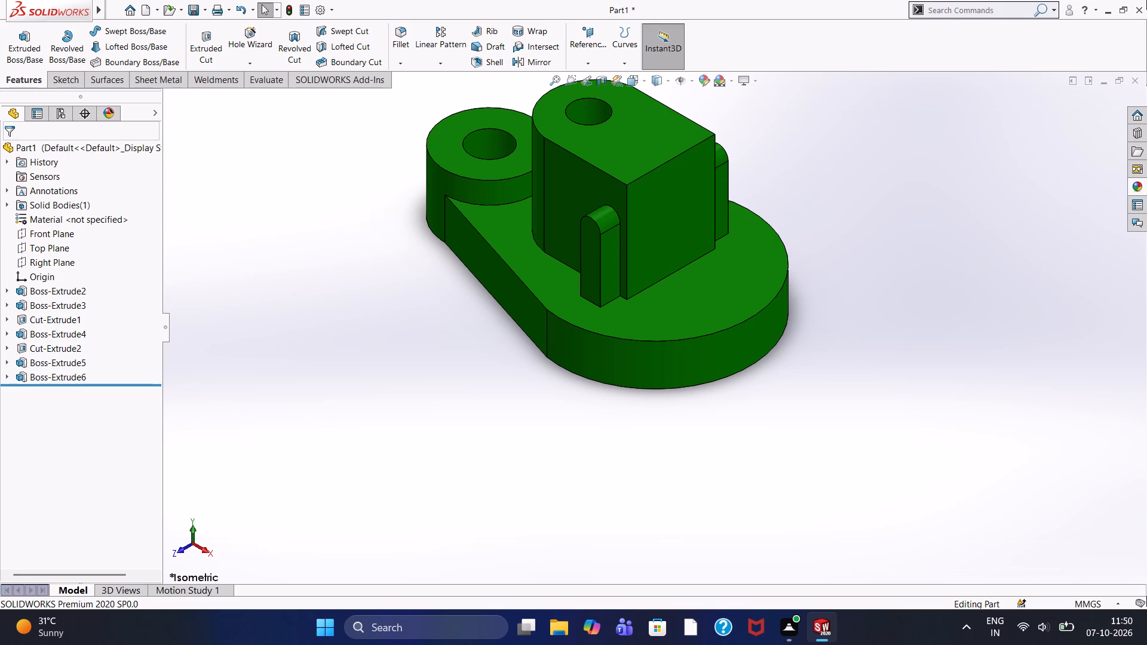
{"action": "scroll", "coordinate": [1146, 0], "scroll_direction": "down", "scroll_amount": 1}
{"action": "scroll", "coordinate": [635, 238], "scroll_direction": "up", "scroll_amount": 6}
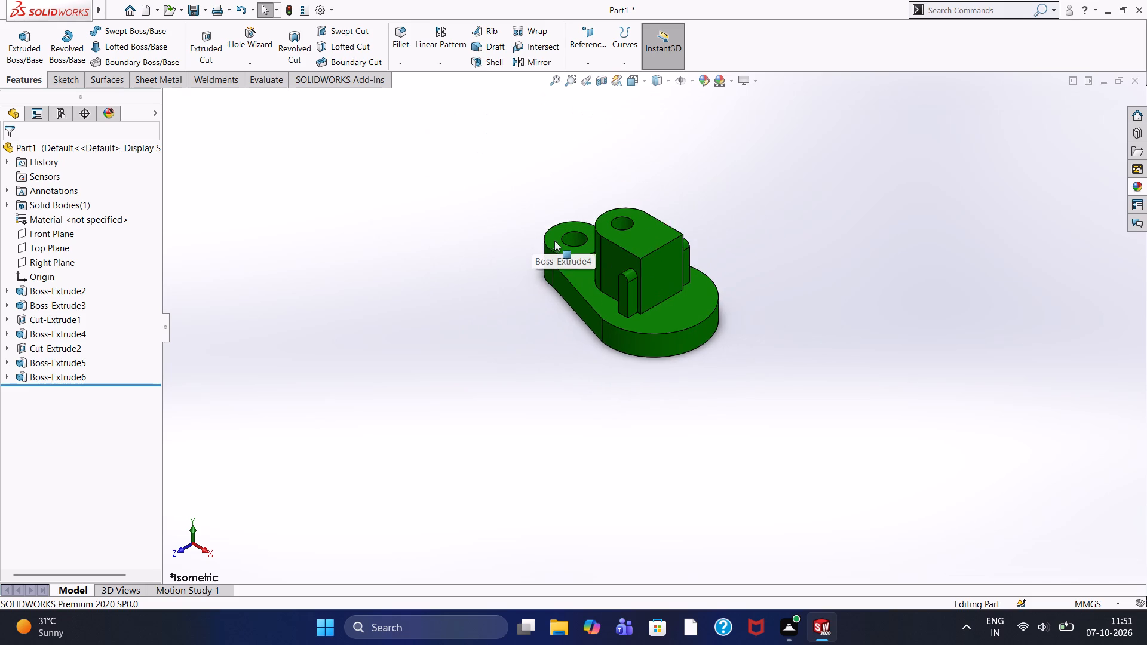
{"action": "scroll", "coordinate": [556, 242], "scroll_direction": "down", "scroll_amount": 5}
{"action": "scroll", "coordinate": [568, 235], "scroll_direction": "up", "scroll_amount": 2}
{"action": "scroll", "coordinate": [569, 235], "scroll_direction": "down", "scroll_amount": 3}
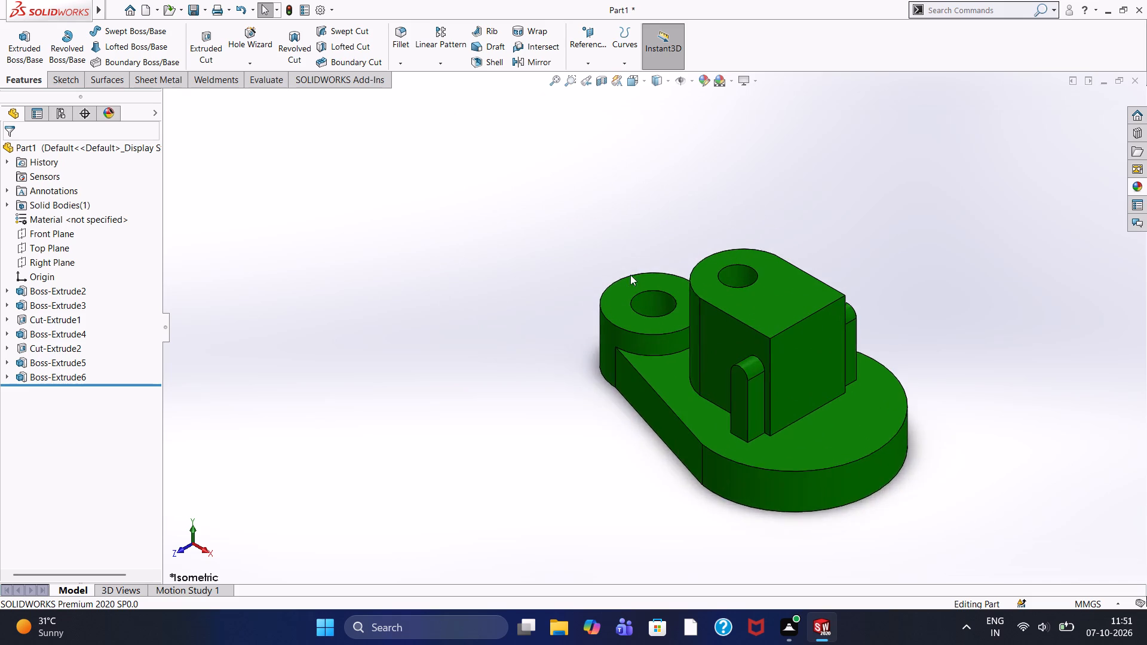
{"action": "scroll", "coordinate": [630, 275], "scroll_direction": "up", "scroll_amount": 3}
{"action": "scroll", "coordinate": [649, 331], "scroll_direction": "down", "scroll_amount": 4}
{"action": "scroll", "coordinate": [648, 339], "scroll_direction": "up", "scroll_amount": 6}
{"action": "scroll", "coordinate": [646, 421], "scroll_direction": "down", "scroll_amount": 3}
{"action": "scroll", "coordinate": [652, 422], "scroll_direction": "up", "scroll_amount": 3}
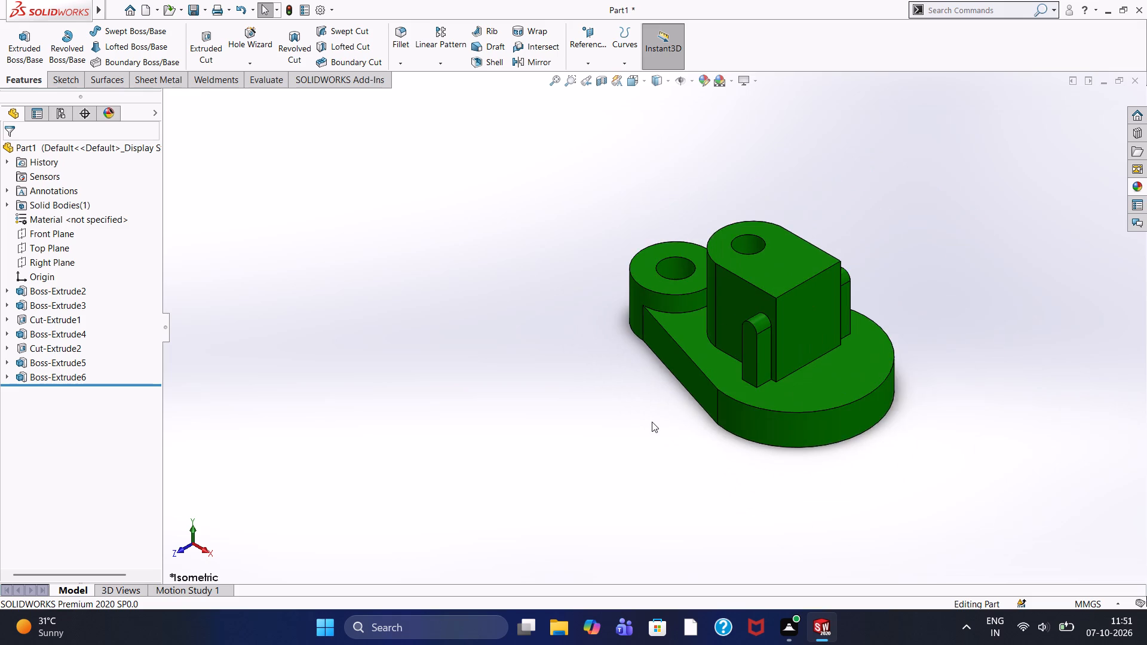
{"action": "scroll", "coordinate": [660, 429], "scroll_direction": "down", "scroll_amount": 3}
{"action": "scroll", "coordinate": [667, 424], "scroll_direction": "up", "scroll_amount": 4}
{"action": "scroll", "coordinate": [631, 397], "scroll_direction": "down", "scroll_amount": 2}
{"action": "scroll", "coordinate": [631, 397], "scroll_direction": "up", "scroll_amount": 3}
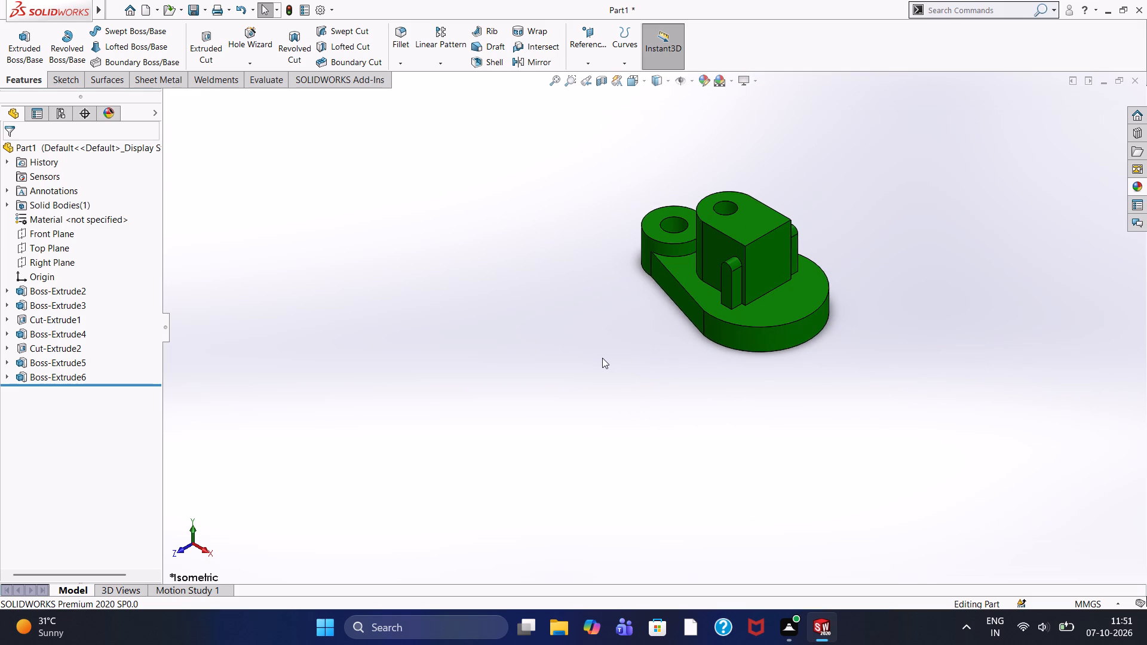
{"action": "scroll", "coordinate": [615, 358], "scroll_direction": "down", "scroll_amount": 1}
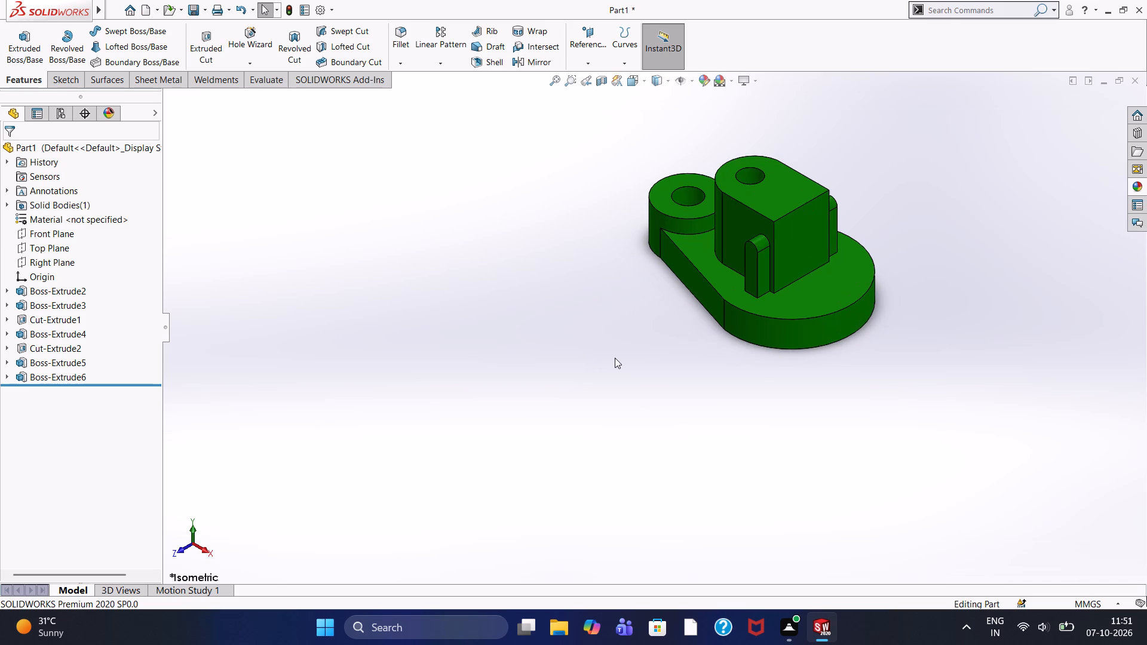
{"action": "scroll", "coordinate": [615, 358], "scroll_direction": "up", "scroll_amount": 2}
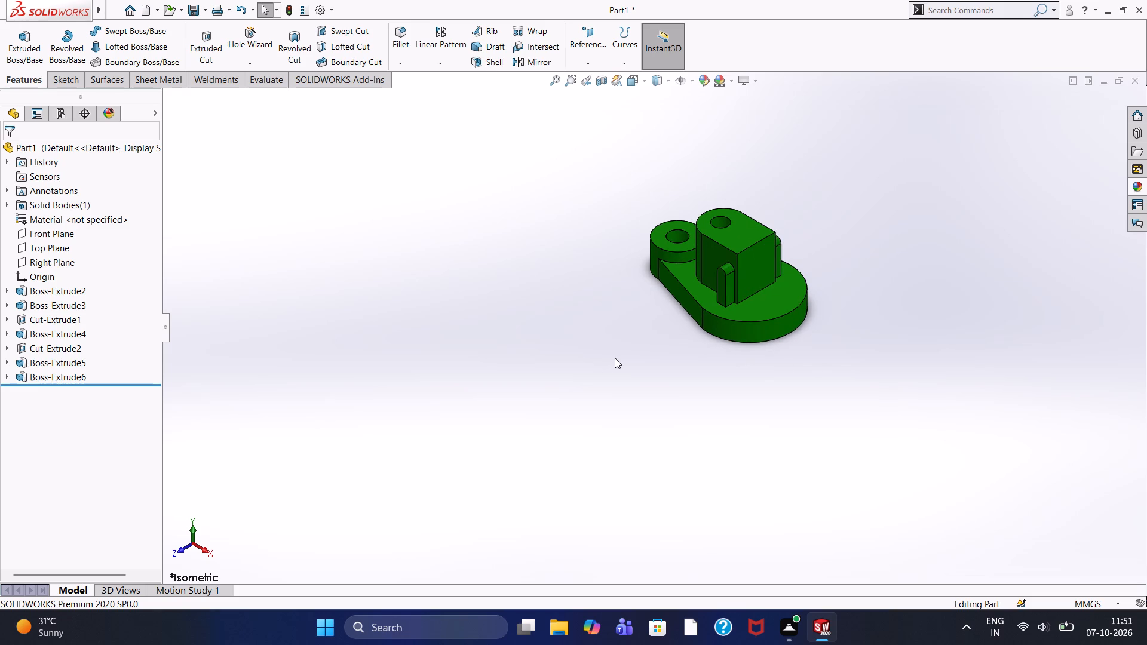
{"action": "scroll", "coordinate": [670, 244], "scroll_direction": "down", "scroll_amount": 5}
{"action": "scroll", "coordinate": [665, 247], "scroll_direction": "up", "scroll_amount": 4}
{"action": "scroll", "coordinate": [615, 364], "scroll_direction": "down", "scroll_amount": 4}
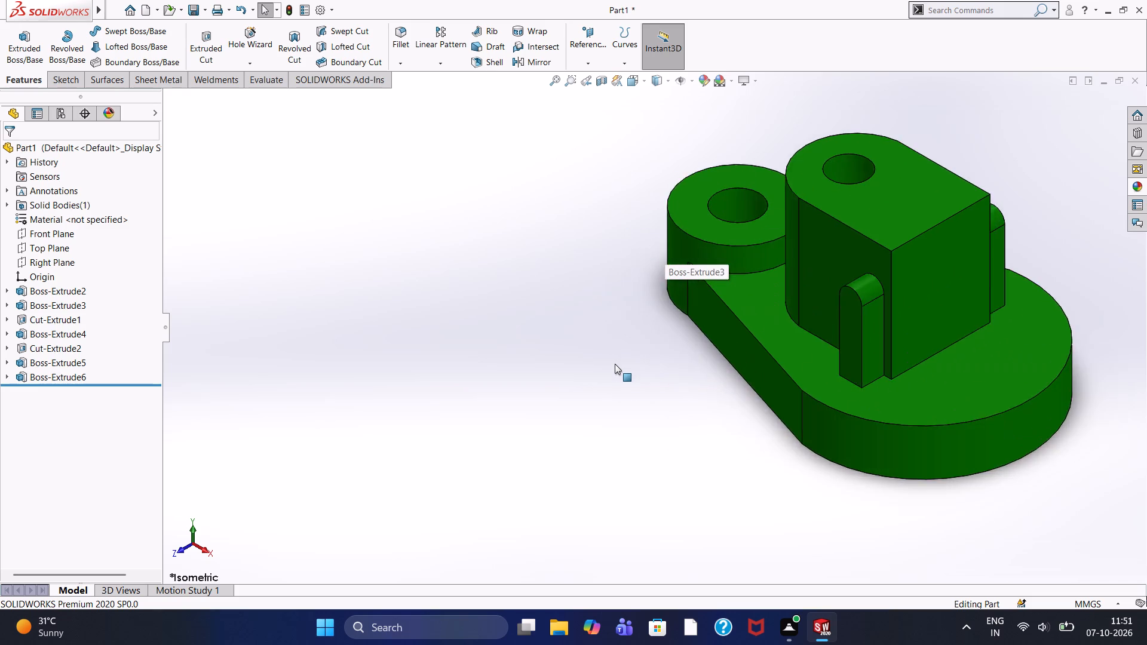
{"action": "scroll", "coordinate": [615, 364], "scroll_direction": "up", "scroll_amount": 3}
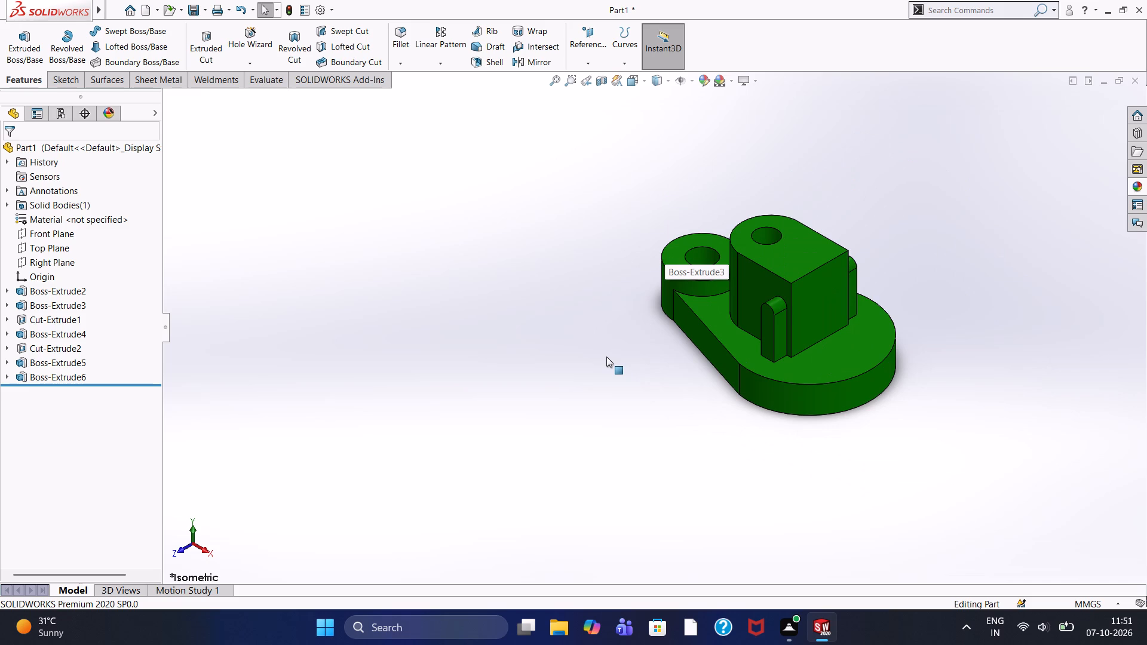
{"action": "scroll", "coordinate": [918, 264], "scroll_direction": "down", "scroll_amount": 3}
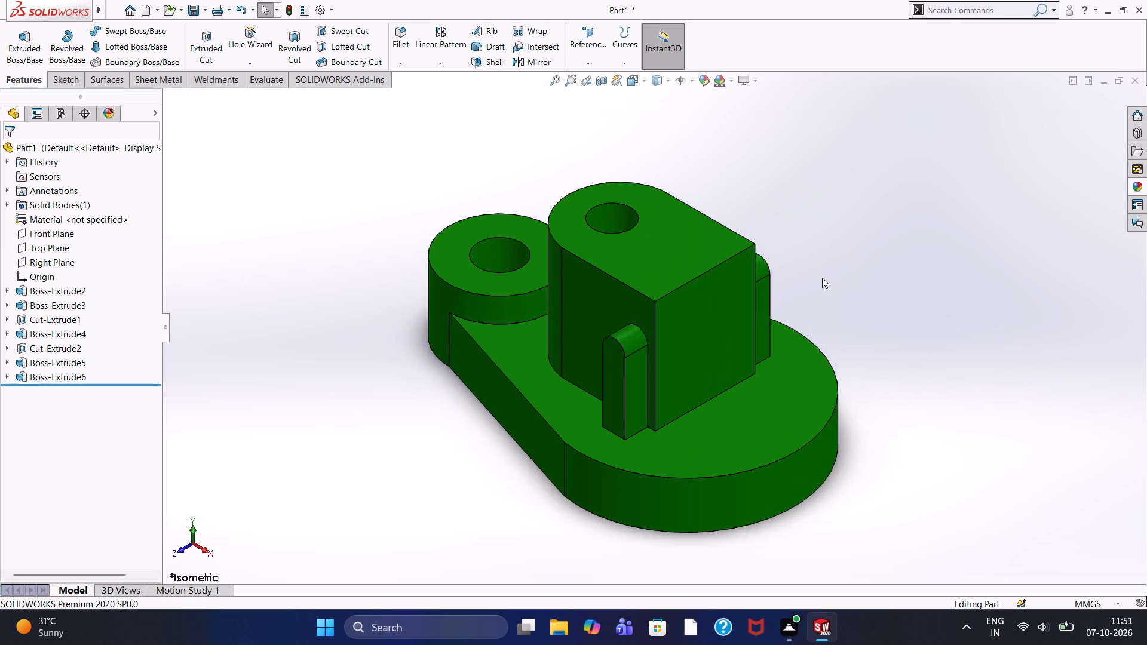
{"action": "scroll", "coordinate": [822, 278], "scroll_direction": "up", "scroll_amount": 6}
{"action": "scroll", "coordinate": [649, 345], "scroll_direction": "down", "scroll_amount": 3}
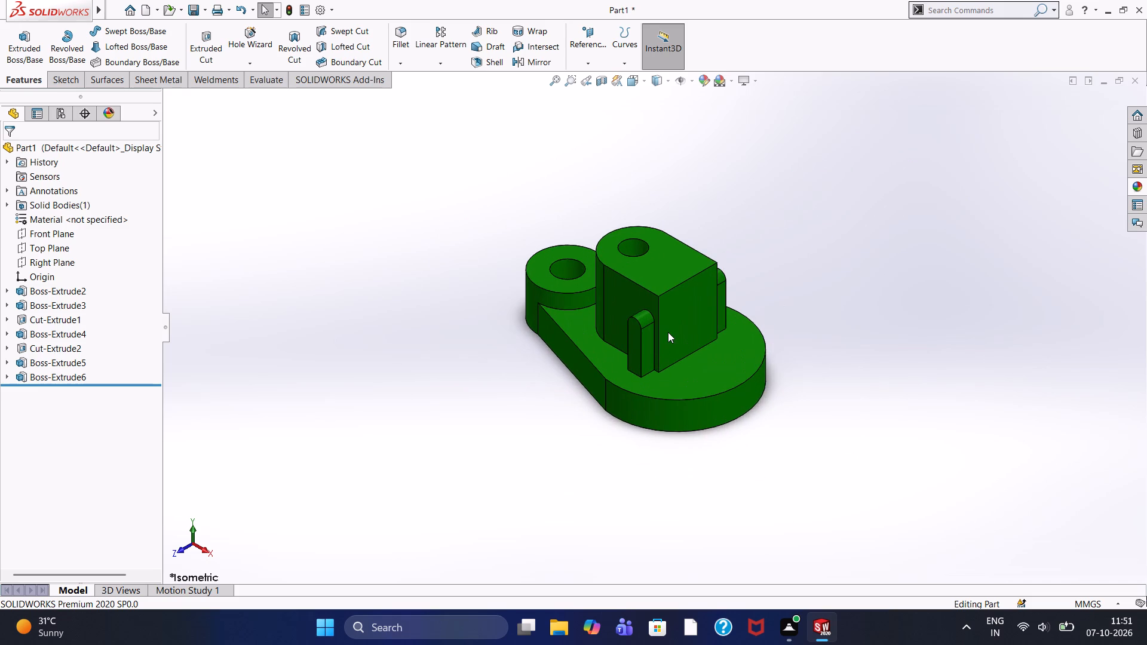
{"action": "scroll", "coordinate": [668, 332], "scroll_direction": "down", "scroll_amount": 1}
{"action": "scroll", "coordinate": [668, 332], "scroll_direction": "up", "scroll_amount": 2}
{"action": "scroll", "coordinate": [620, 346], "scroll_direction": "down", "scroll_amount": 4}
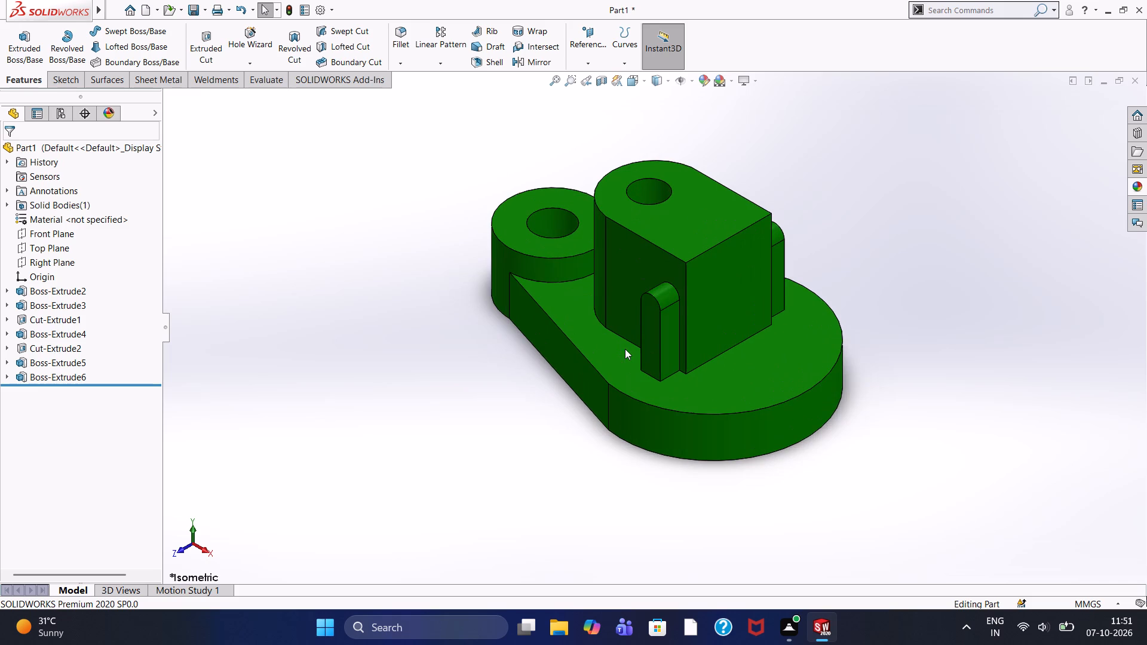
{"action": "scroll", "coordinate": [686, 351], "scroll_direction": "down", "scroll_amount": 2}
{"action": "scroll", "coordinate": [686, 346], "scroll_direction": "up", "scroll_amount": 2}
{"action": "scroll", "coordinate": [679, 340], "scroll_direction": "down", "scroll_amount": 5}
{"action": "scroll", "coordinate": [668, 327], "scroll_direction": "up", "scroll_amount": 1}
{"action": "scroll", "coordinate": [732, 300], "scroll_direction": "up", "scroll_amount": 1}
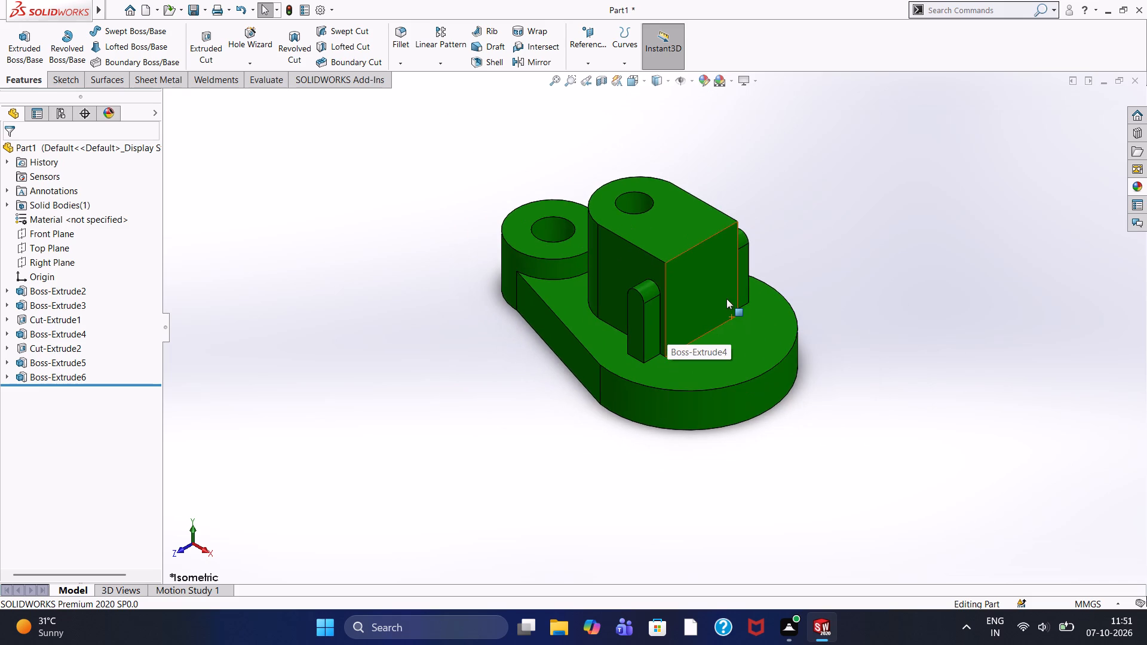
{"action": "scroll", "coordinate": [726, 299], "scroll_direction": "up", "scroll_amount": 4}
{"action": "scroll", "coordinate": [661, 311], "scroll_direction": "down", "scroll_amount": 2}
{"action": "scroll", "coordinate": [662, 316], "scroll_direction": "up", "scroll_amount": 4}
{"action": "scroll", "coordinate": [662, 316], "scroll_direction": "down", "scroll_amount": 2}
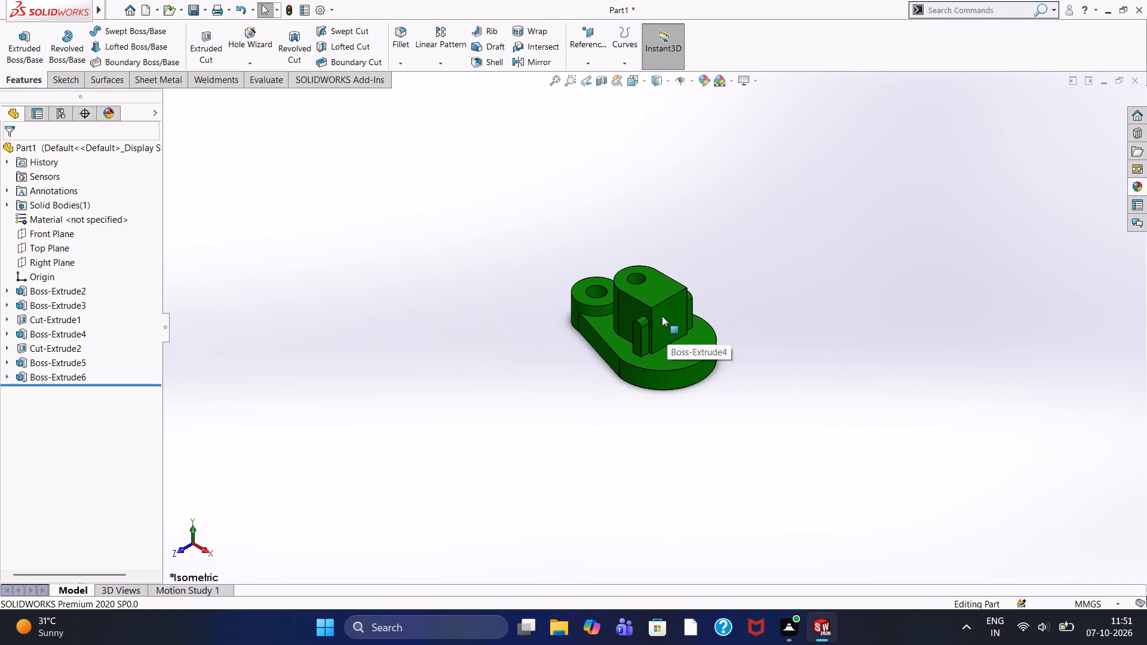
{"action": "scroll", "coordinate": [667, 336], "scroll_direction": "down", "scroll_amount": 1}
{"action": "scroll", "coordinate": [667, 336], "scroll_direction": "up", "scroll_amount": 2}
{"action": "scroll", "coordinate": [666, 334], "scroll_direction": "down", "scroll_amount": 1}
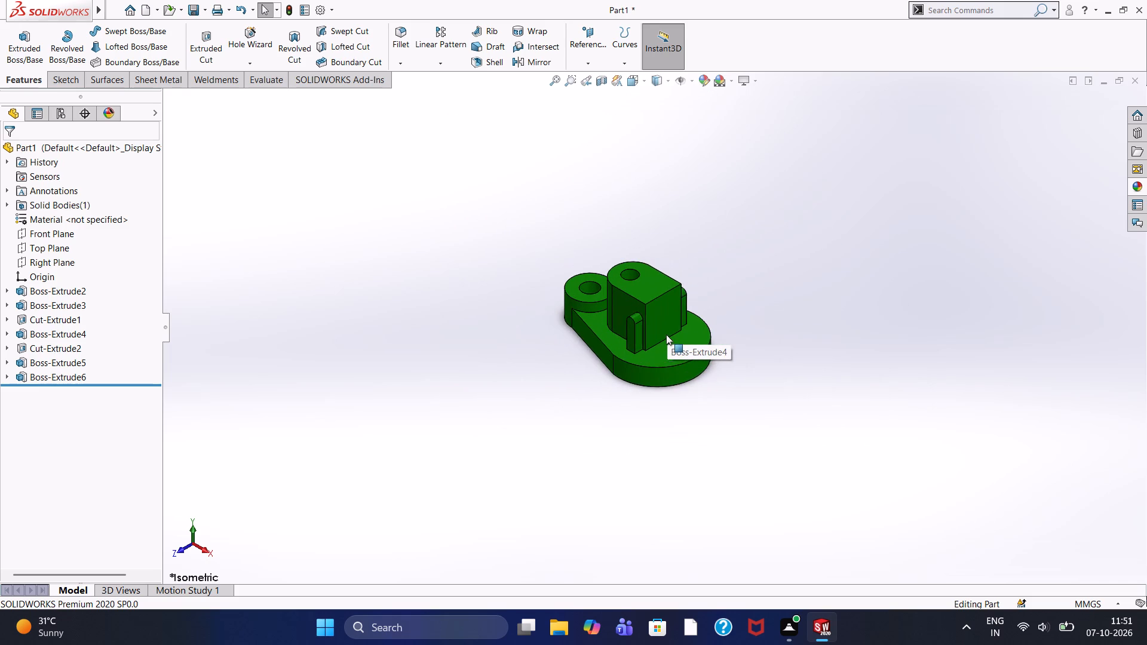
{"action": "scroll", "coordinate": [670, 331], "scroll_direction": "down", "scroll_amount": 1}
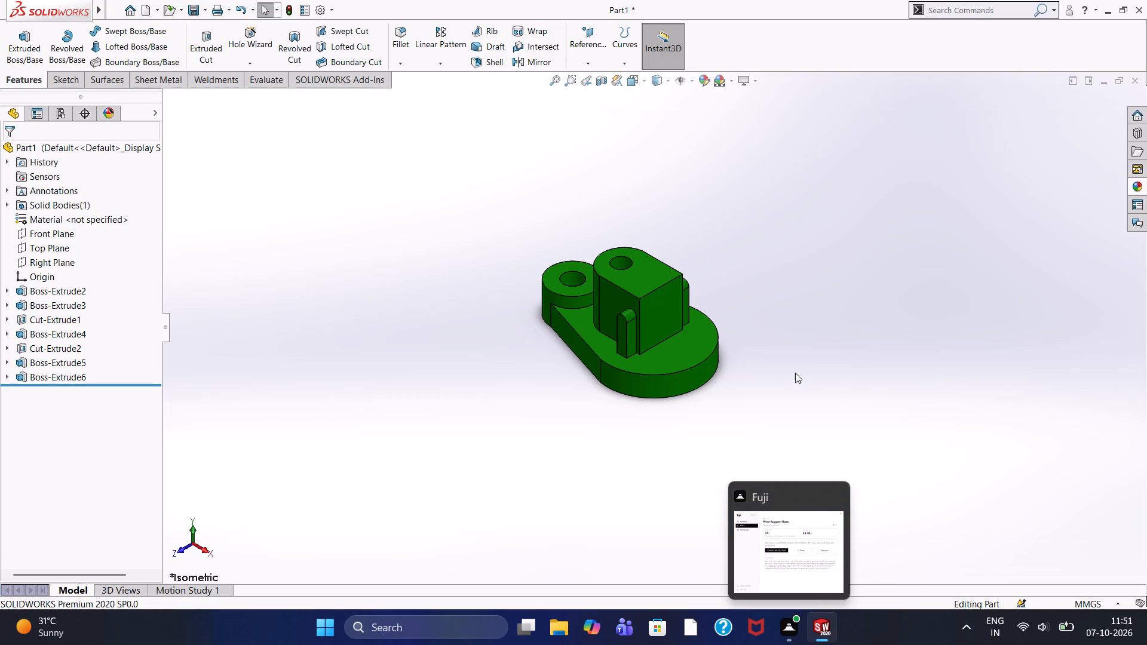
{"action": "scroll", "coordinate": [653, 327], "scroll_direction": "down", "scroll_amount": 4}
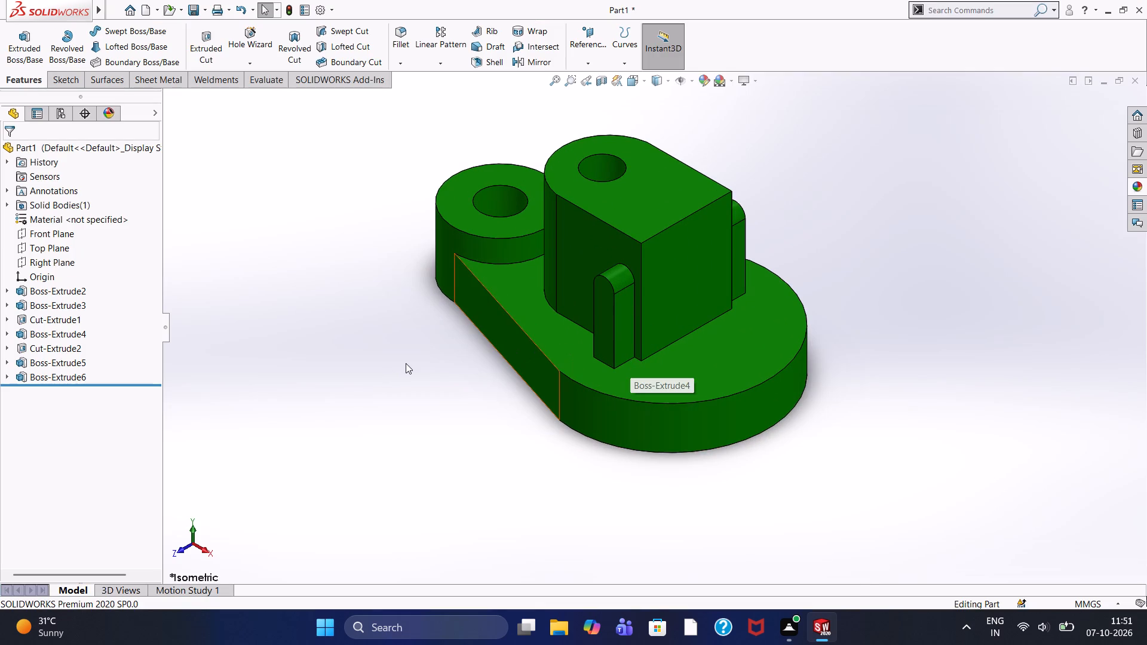
Inspect the green part's block, side bosses, holes and base plate from above and from oblique angles.
{"action": "middle_click_drag", "start_coordinate": [406, 363], "coordinate": [436, 403]}
{"action": "middle_click", "coordinate": [436, 403]}
{"action": "scroll", "coordinate": [465, 380], "scroll_direction": "down", "scroll_amount": 2}
{"action": "scroll", "coordinate": [465, 380], "scroll_direction": "up", "scroll_amount": 1}
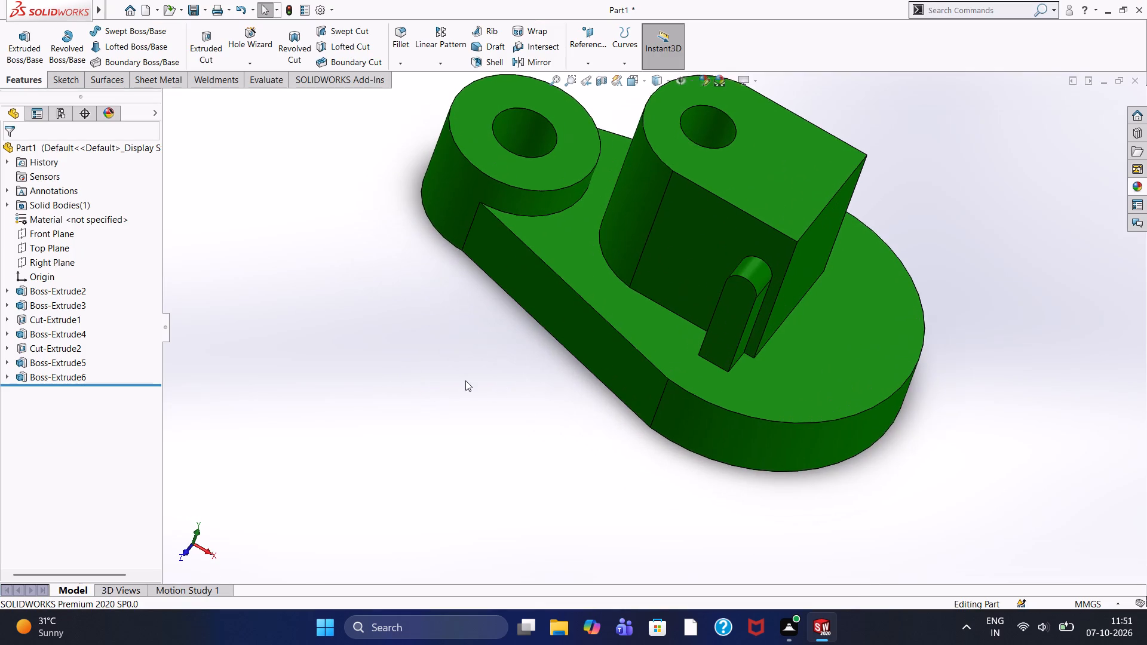
{"action": "scroll", "coordinate": [465, 380], "scroll_direction": "up", "scroll_amount": 2}
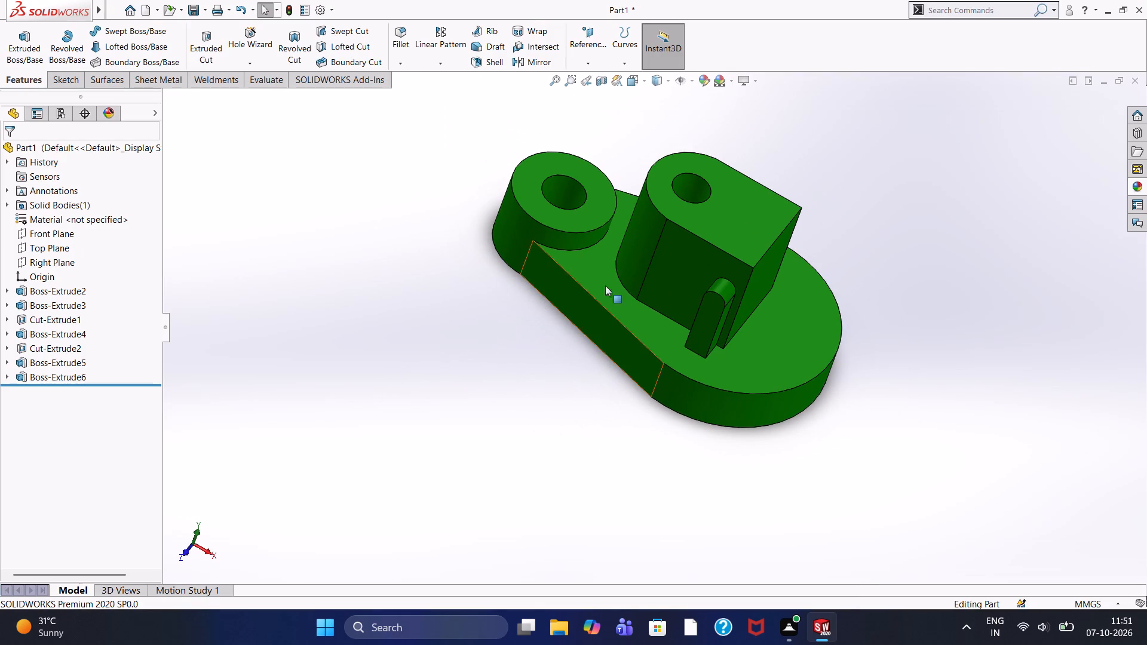
{"action": "scroll", "coordinate": [673, 186], "scroll_direction": "down", "scroll_amount": 4}
{"action": "middle_click_drag", "start_coordinate": [857, 121], "coordinate": [843, 167]}
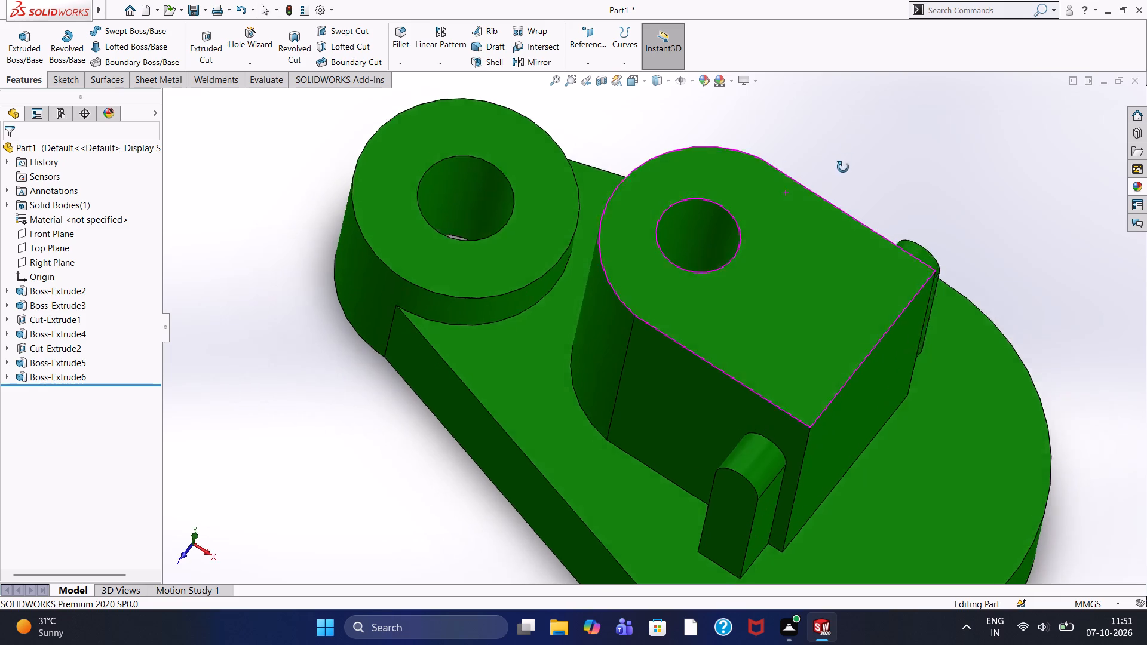
{"action": "middle_click_drag", "start_coordinate": [843, 167], "coordinate": [829, 256]}
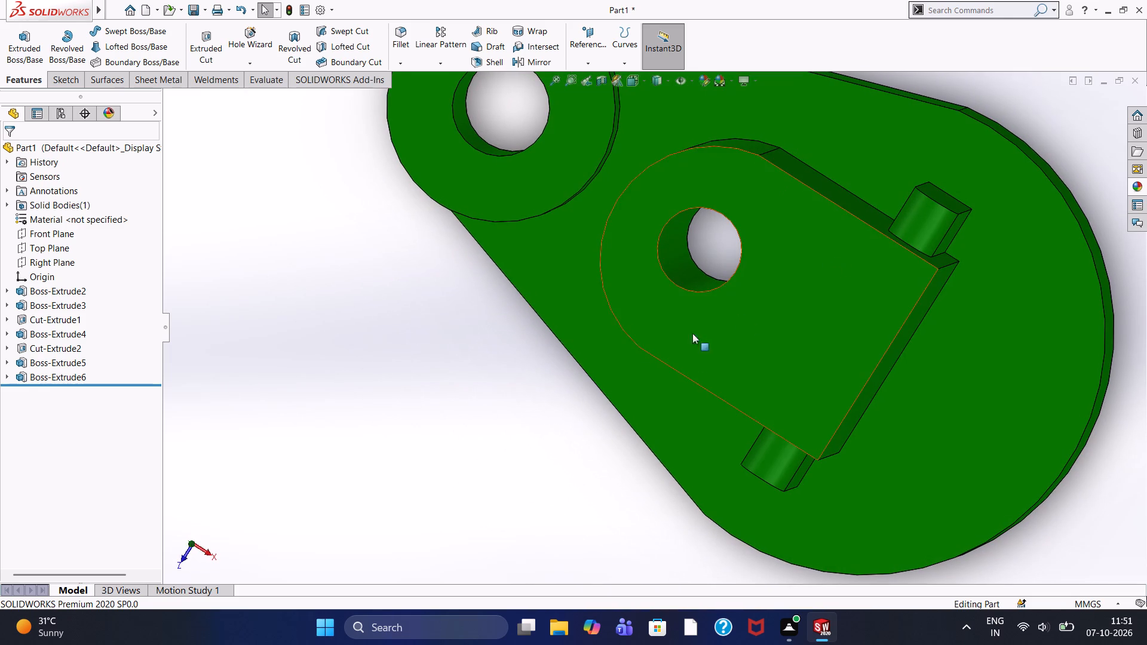
{"action": "middle_click_drag", "start_coordinate": [509, 378], "coordinate": [544, 257]}
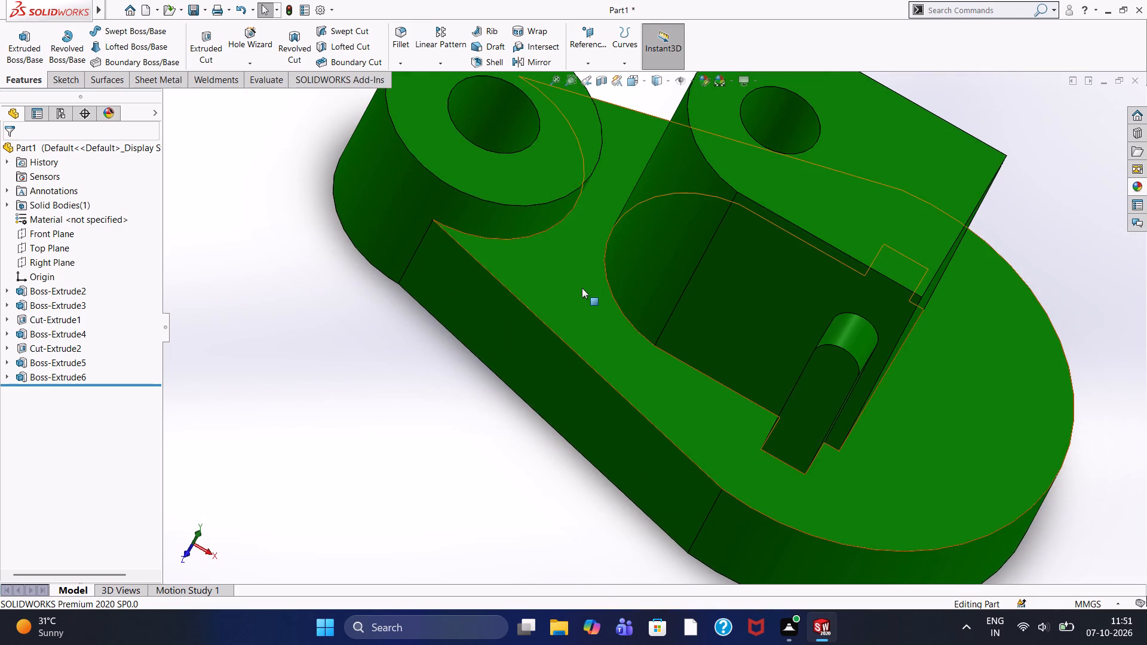
{"action": "scroll", "coordinate": [582, 288], "scroll_direction": "up", "scroll_amount": 3}
{"action": "scroll", "coordinate": [539, 363], "scroll_direction": "down", "scroll_amount": 1}
{"action": "middle_click_drag", "start_coordinate": [539, 363], "coordinate": [499, 314]}
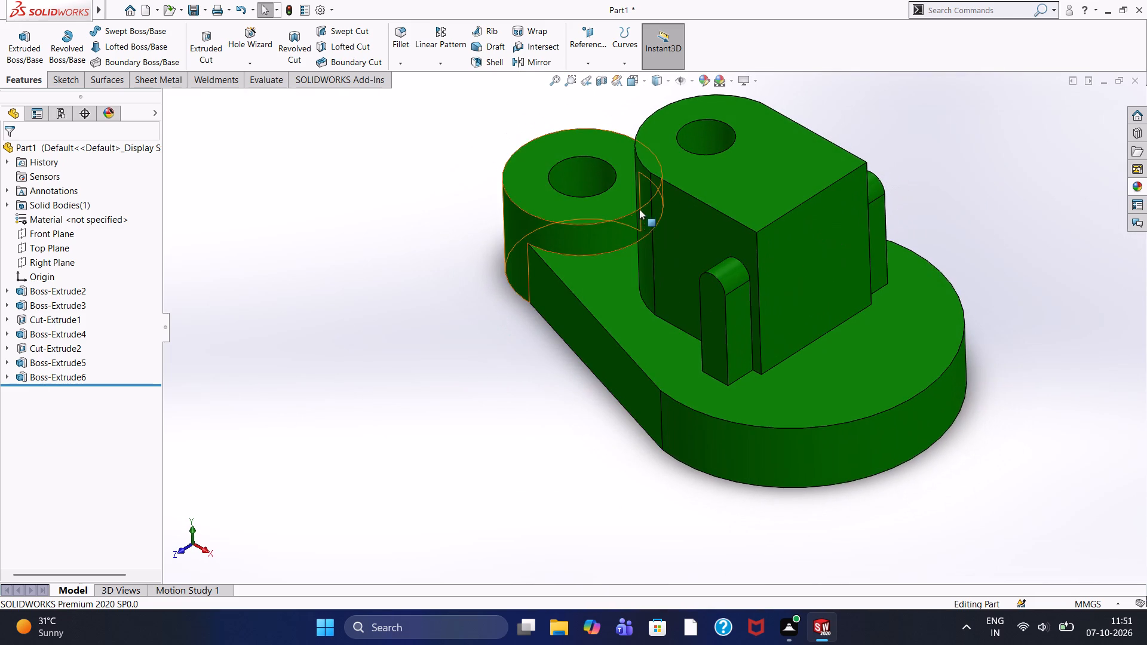
{"action": "scroll", "coordinate": [657, 202], "scroll_direction": "down", "scroll_amount": 3}
{"action": "scroll", "coordinate": [735, 180], "scroll_direction": "up", "scroll_amount": 3}
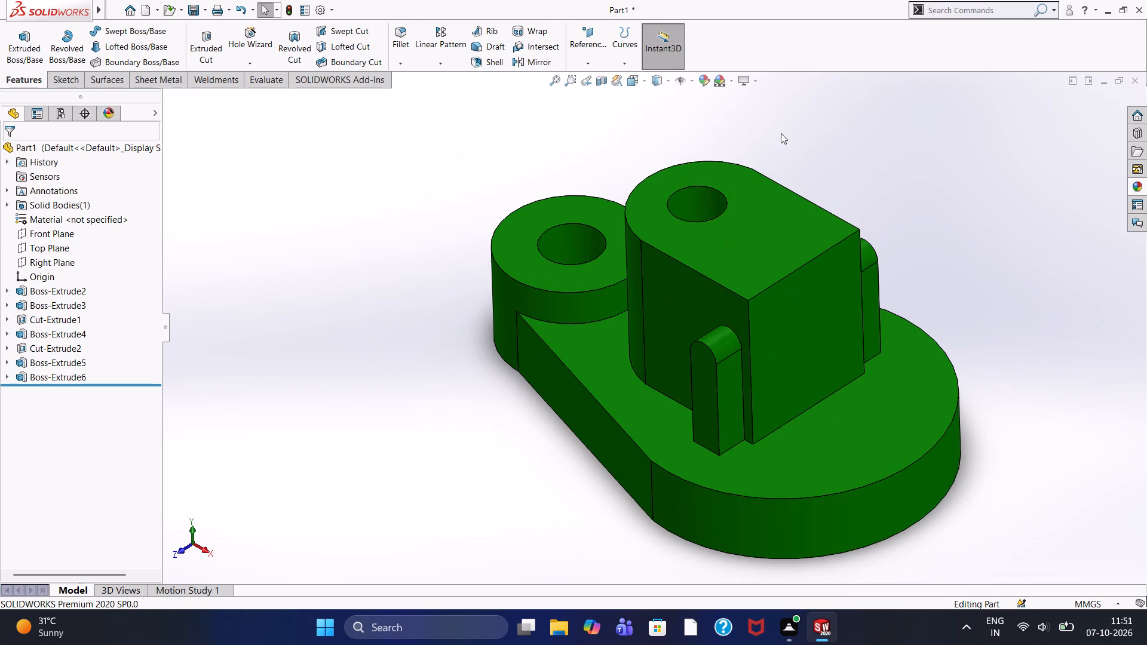
{"action": "scroll", "coordinate": [781, 133], "scroll_direction": "down", "scroll_amount": 3}
{"action": "scroll", "coordinate": [749, 160], "scroll_direction": "up", "scroll_amount": 1}
{"action": "scroll", "coordinate": [686, 204], "scroll_direction": "up", "scroll_amount": 1}
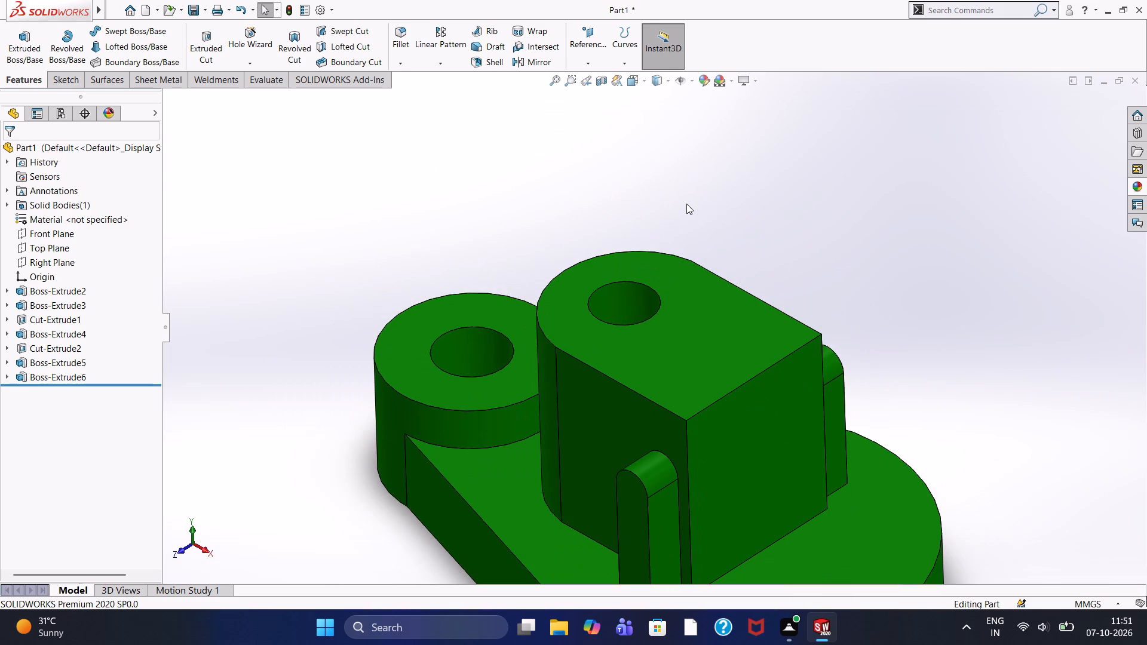
{"action": "scroll", "coordinate": [686, 204], "scroll_direction": "down", "scroll_amount": 2}
{"action": "scroll", "coordinate": [686, 204], "scroll_direction": "up", "scroll_amount": 2}
{"action": "scroll", "coordinate": [664, 266], "scroll_direction": "up", "scroll_amount": 2}
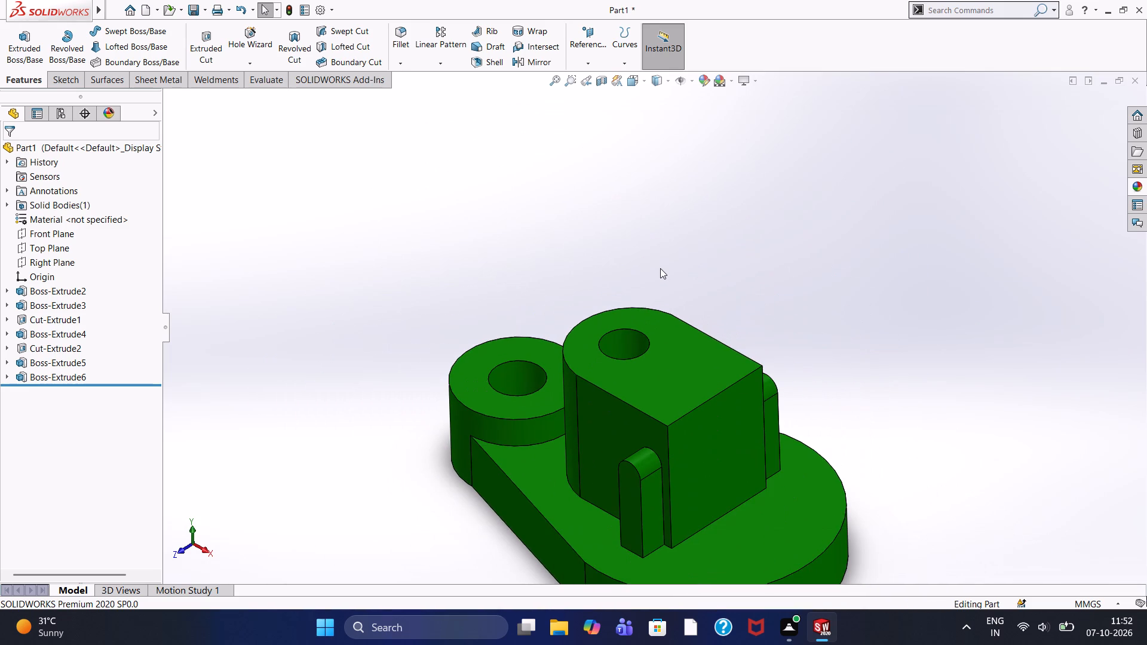
{"action": "middle_click_drag", "start_coordinate": [660, 268], "coordinate": [676, 302]}
{"action": "middle_click_drag", "start_coordinate": [676, 299], "coordinate": [698, 351]}
{"action": "scroll", "coordinate": [747, 293], "scroll_direction": "up", "scroll_amount": 2}
{"action": "scroll", "coordinate": [702, 296], "scroll_direction": "down", "scroll_amount": 2}
{"action": "scroll", "coordinate": [703, 299], "scroll_direction": "up", "scroll_amount": 2}
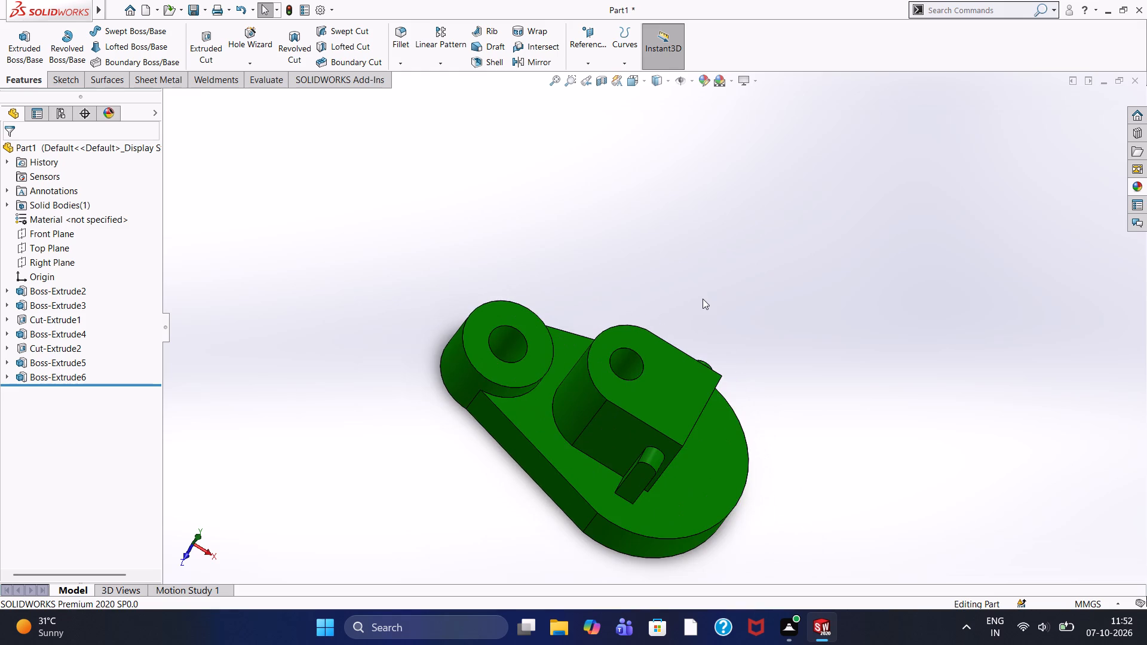
{"action": "middle_click_drag", "start_coordinate": [704, 299], "coordinate": [686, 331]}
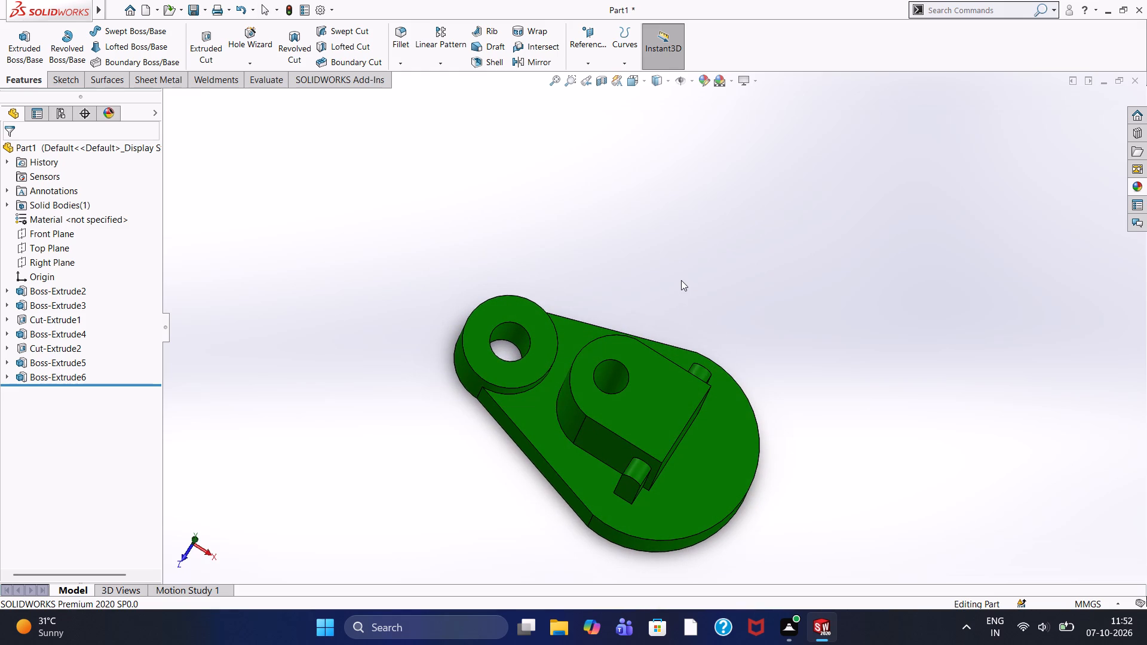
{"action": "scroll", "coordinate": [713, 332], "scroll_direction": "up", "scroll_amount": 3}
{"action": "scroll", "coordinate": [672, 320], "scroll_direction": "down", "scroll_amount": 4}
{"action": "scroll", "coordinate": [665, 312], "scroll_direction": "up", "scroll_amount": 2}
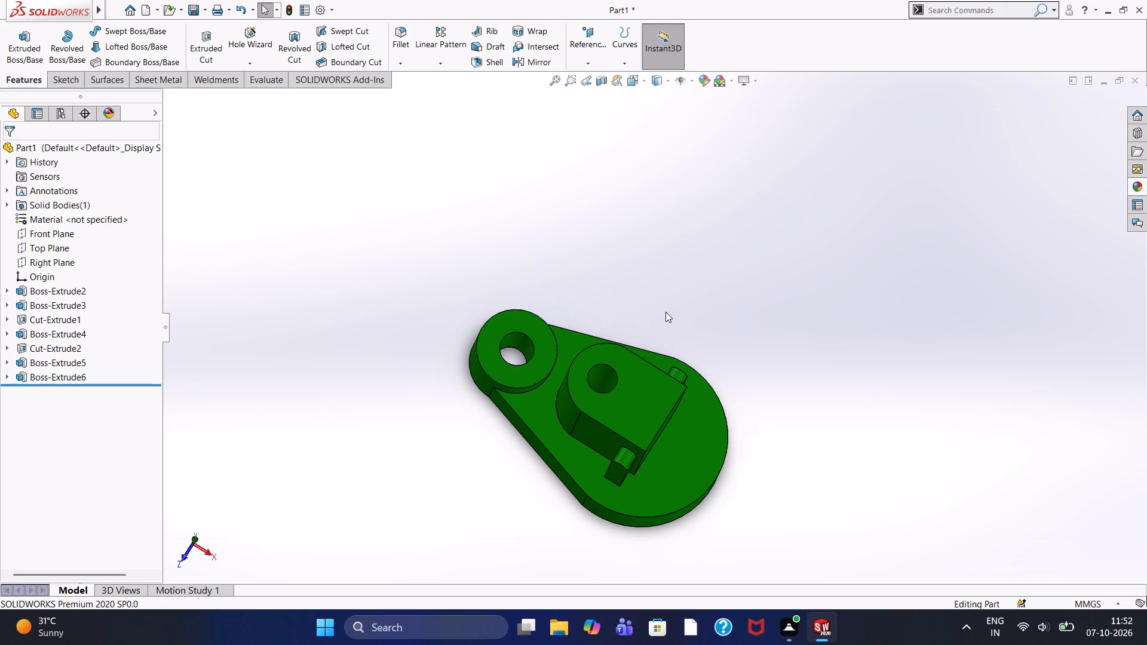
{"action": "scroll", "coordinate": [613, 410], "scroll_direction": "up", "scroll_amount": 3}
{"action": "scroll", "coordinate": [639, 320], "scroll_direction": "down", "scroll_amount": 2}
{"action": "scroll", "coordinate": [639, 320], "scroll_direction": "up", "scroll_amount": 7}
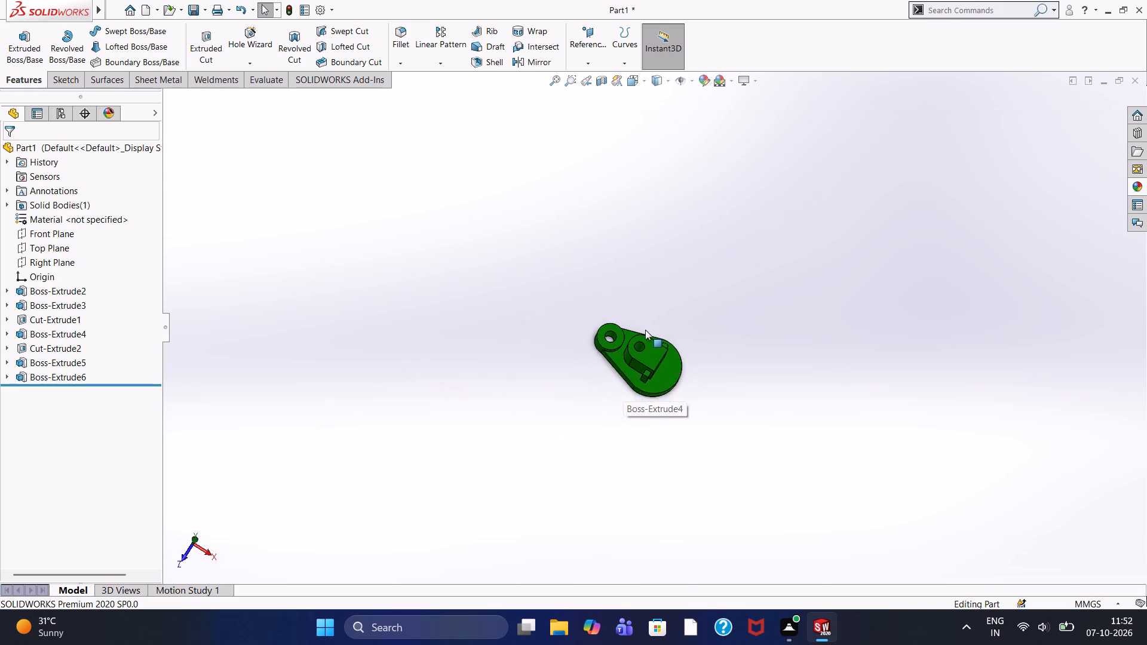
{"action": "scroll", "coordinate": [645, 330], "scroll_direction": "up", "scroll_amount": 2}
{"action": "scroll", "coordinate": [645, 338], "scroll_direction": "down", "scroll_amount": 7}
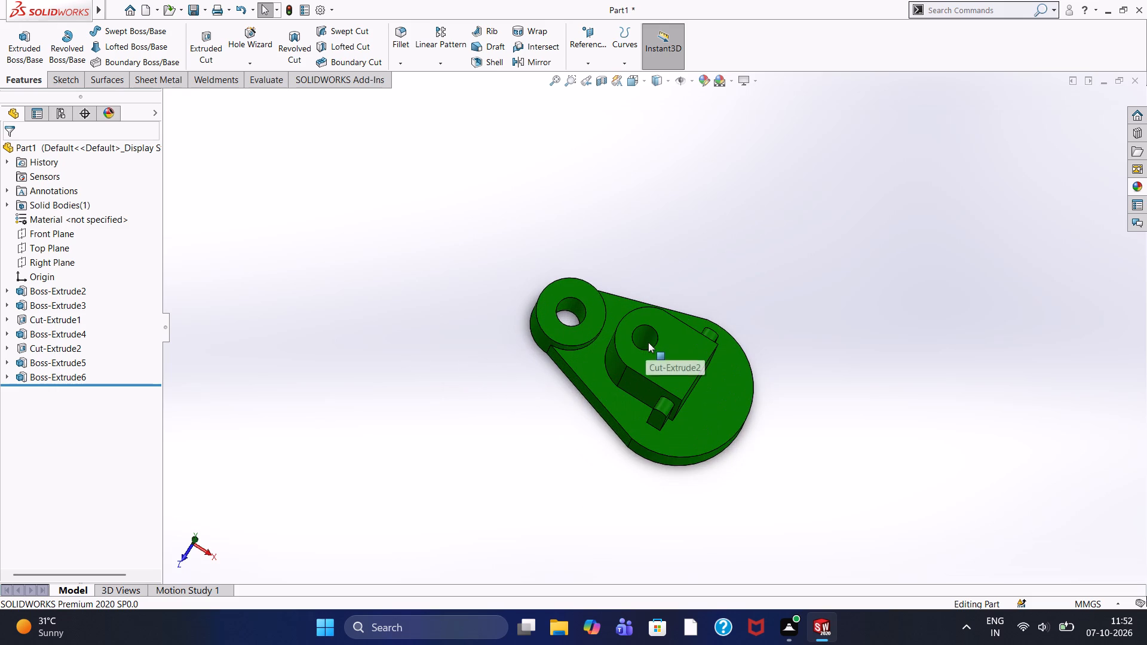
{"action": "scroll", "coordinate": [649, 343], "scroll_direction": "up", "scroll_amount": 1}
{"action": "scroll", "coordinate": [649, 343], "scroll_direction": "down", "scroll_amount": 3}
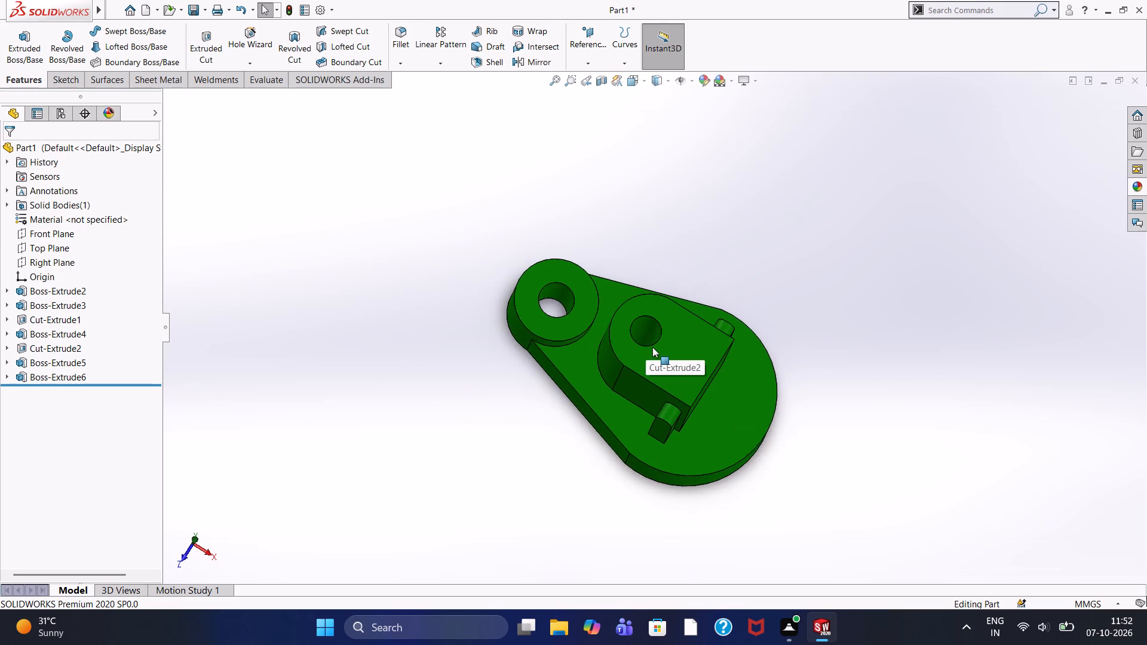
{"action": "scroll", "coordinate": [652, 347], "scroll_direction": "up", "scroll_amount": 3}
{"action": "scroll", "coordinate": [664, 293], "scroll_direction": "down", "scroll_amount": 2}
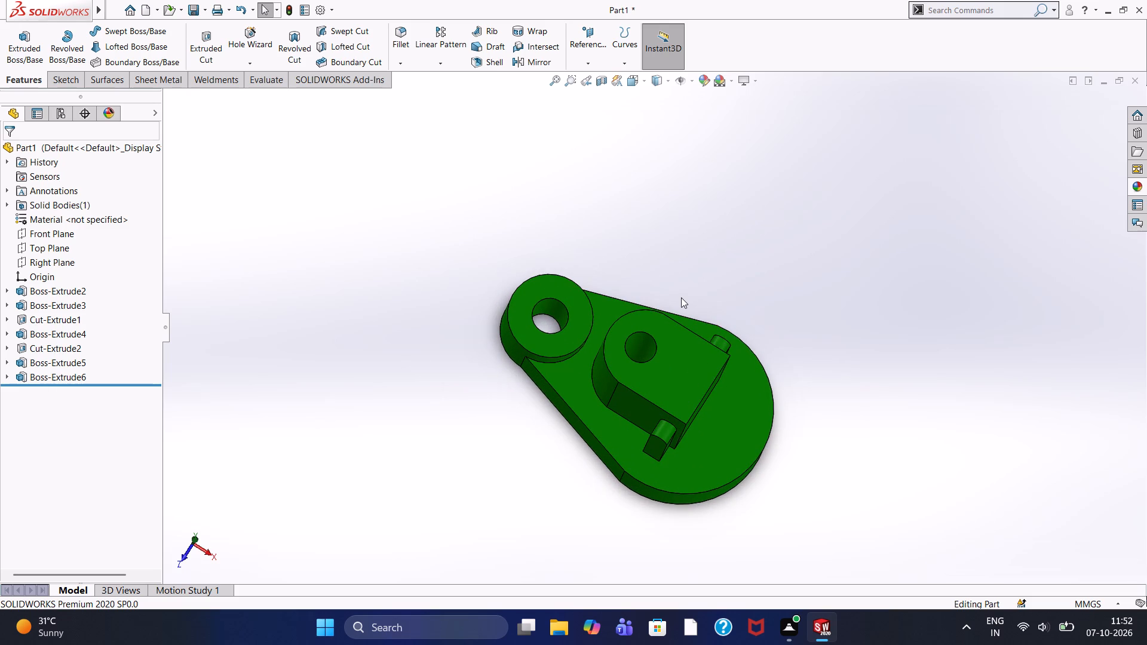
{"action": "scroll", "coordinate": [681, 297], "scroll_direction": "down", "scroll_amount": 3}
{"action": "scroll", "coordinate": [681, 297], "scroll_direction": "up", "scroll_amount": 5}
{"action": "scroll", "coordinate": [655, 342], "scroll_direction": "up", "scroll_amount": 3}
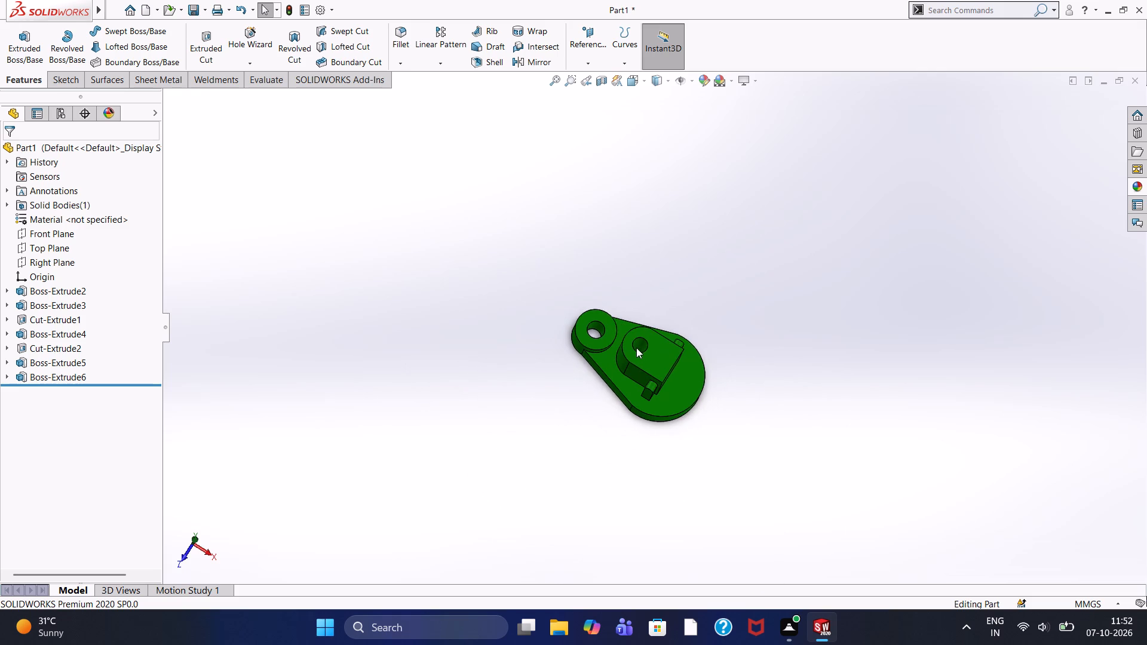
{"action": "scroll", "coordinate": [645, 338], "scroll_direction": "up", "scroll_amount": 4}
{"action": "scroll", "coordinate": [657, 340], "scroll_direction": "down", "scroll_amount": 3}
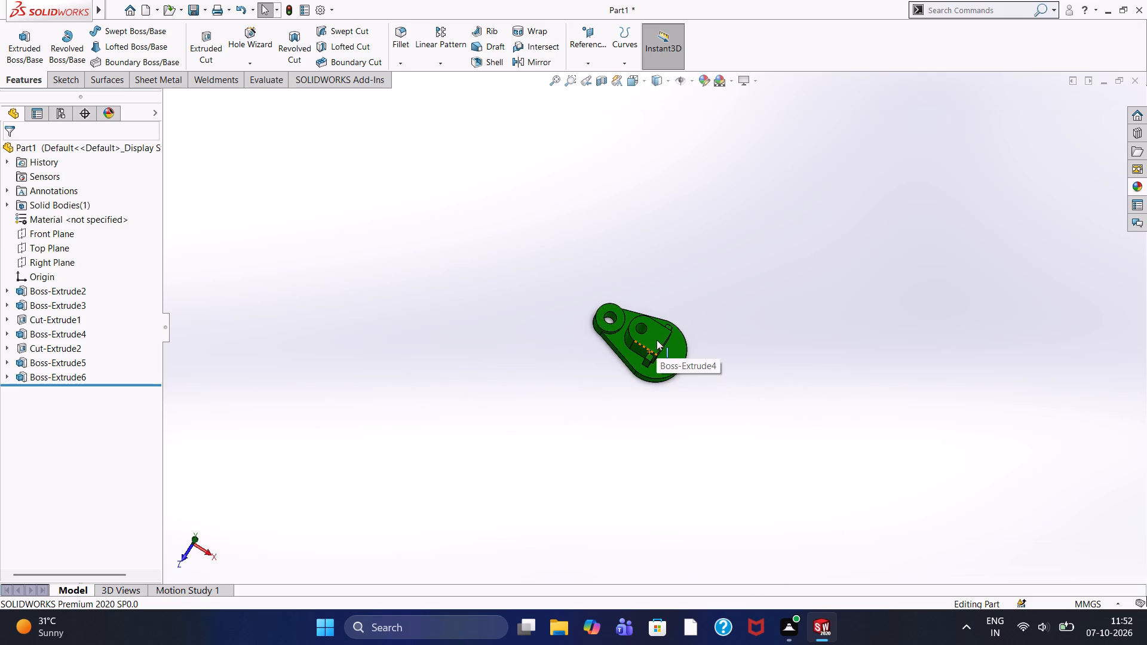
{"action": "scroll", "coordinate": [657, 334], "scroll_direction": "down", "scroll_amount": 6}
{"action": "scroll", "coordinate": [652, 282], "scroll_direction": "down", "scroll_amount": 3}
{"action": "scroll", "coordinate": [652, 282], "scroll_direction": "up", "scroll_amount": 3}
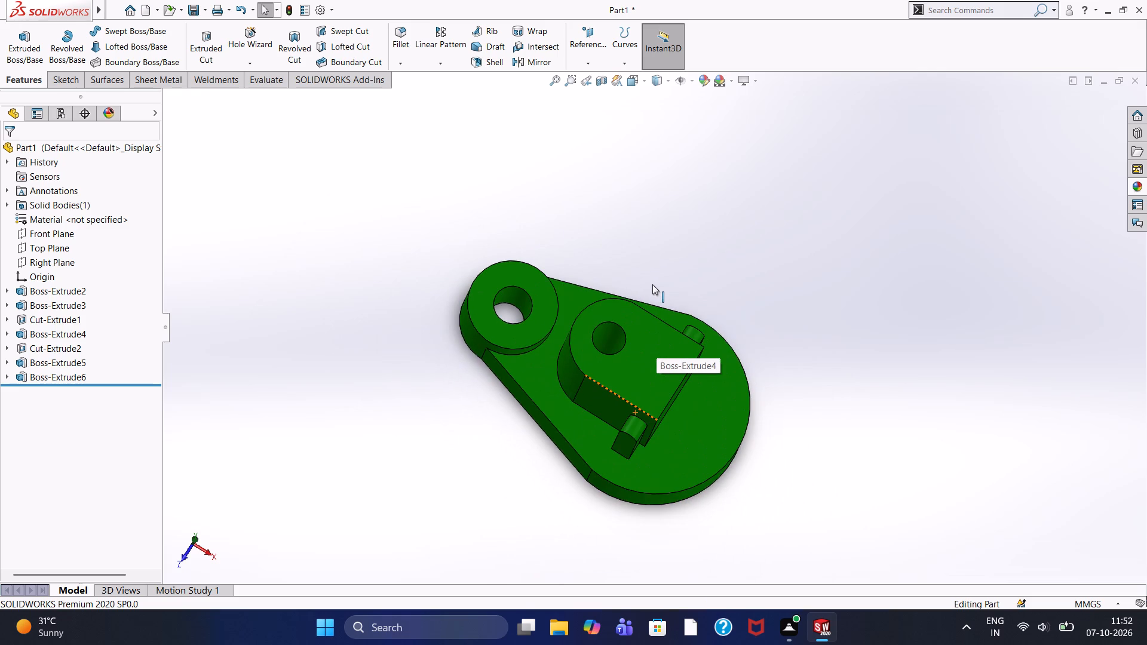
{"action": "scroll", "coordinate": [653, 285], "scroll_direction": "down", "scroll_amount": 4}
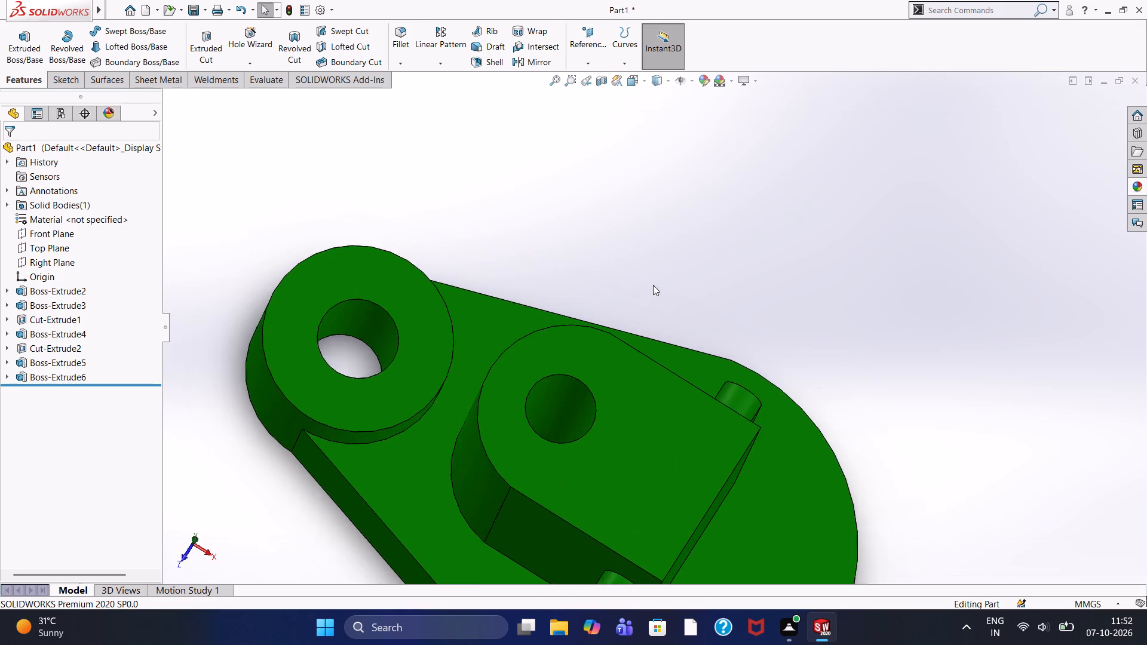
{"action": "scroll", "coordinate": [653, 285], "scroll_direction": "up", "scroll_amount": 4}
Fillet all edges around the round-ended block's top face with a 2 mm symmetric radius, leaving the base plate face out.
{"action": "middle_click_drag", "start_coordinate": [662, 281], "coordinate": [682, 297]}
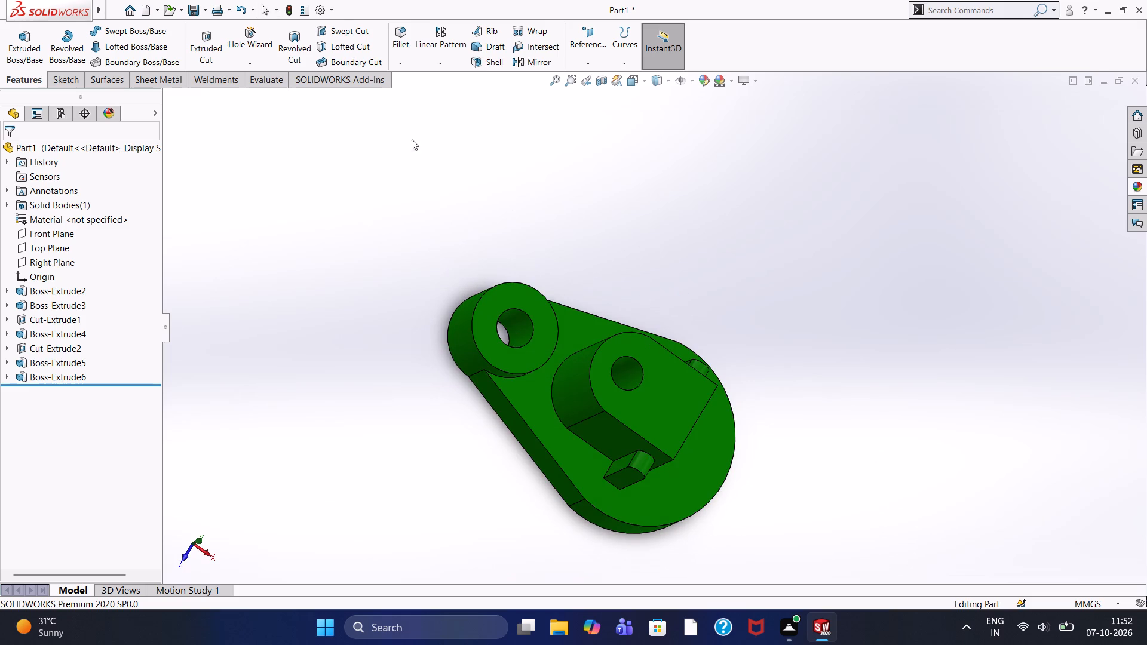
{"action": "left_click", "coordinate": [398, 36]}
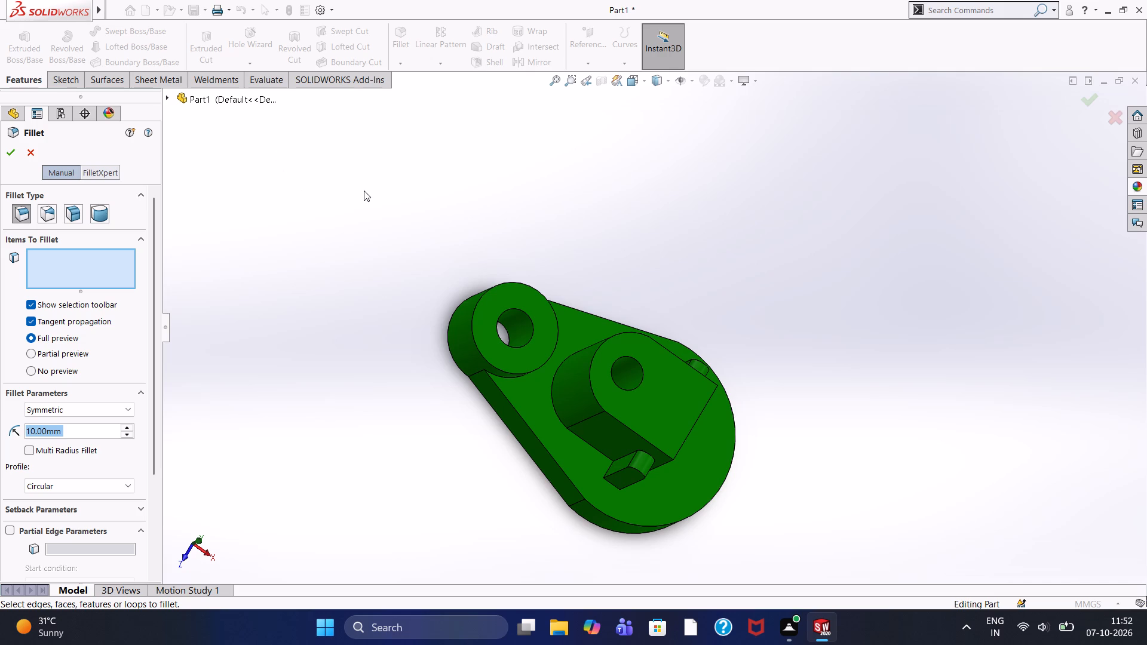
{"action": "scroll", "coordinate": [642, 412], "scroll_direction": "down", "scroll_amount": 4}
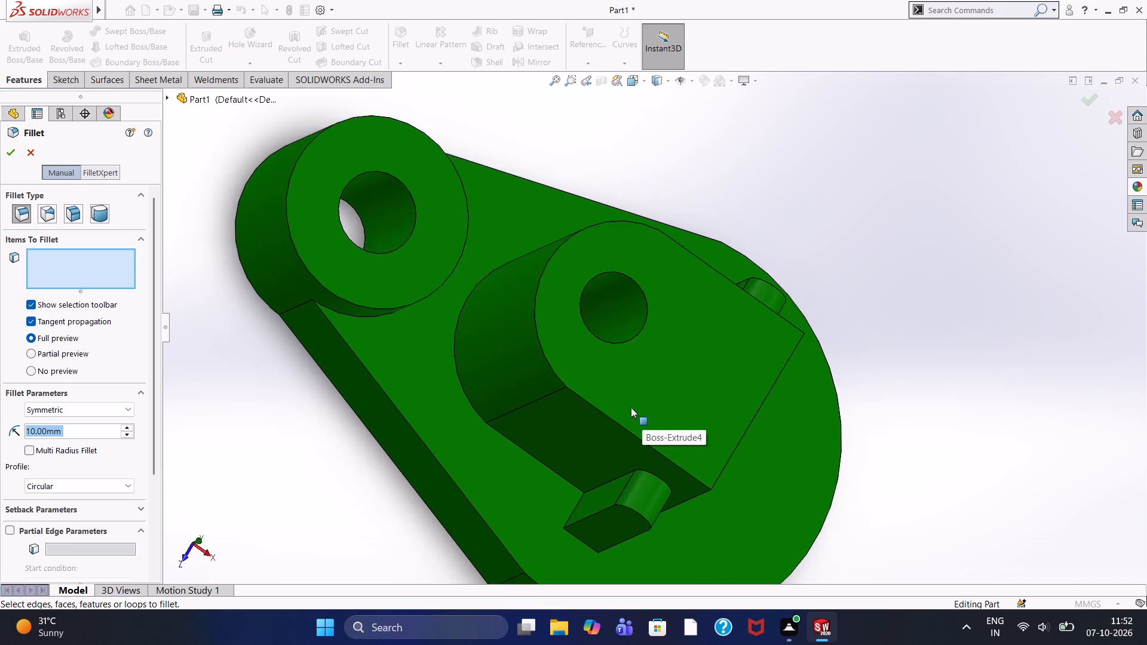
{"action": "scroll", "coordinate": [620, 400], "scroll_direction": "up", "scroll_amount": 2}
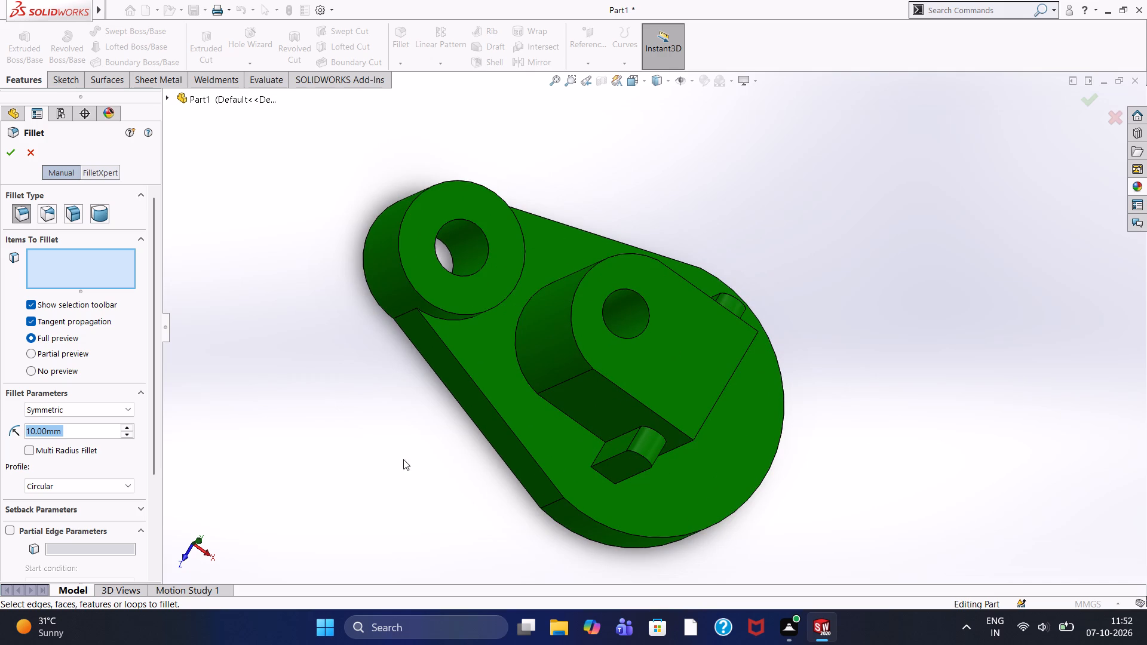
{"action": "scroll", "coordinate": [491, 364], "scroll_direction": "up", "scroll_amount": 3}
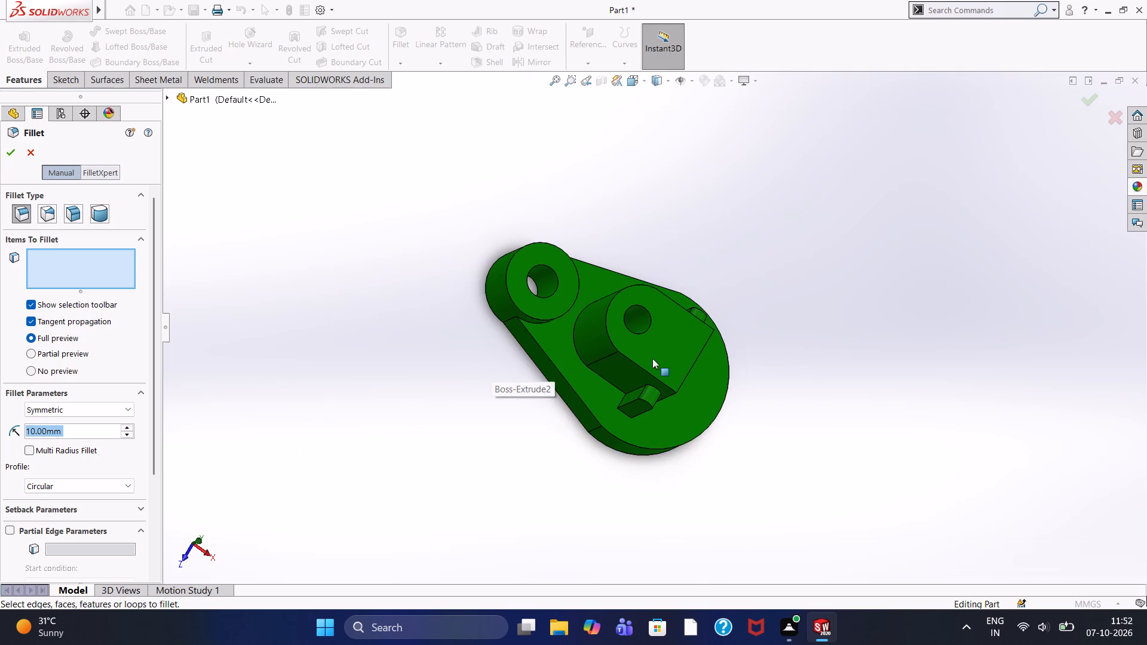
{"action": "scroll", "coordinate": [652, 358], "scroll_direction": "down", "scroll_amount": 3}
{"action": "scroll", "coordinate": [622, 355], "scroll_direction": "up", "scroll_amount": 4}
{"action": "scroll", "coordinate": [620, 348], "scroll_direction": "down", "scroll_amount": 2}
{"action": "scroll", "coordinate": [620, 348], "scroll_direction": "up", "scroll_amount": 4}
{"action": "middle_click_drag", "start_coordinate": [732, 395], "coordinate": [714, 383]}
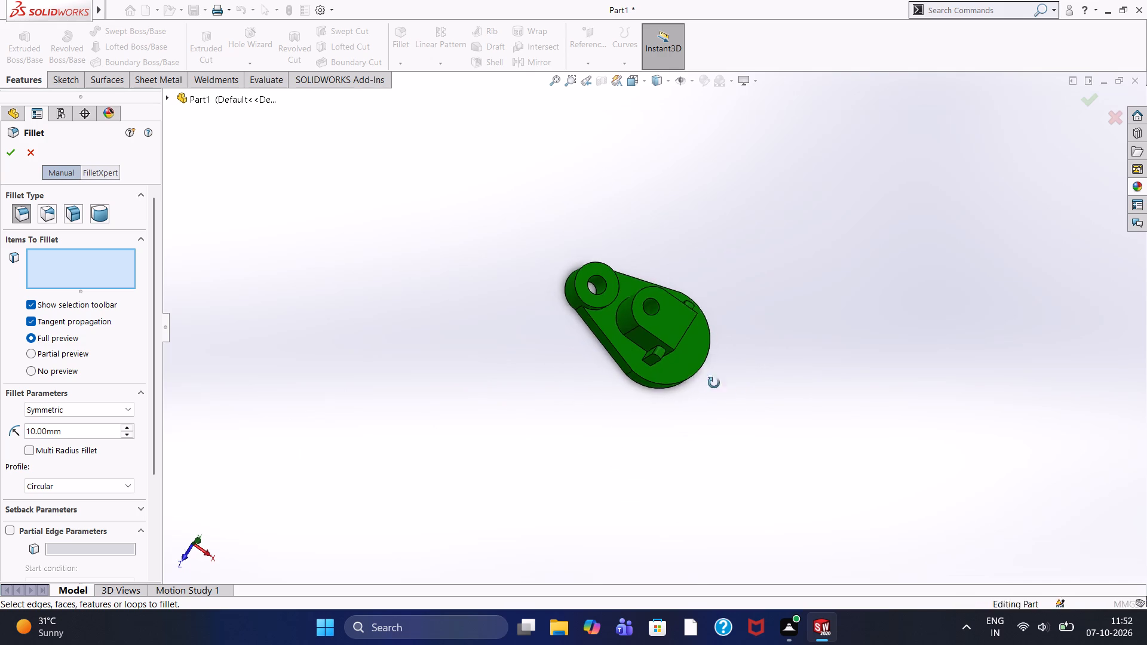
{"action": "middle_click_drag", "start_coordinate": [714, 383], "coordinate": [698, 374]}
{"action": "middle_click", "coordinate": [697, 374]}
{"action": "middle_click", "coordinate": [696, 373]}
{"action": "middle_click", "coordinate": [694, 371]}
{"action": "middle_click", "coordinate": [691, 367]}
{"action": "scroll", "coordinate": [664, 365], "scroll_direction": "down", "scroll_amount": 4}
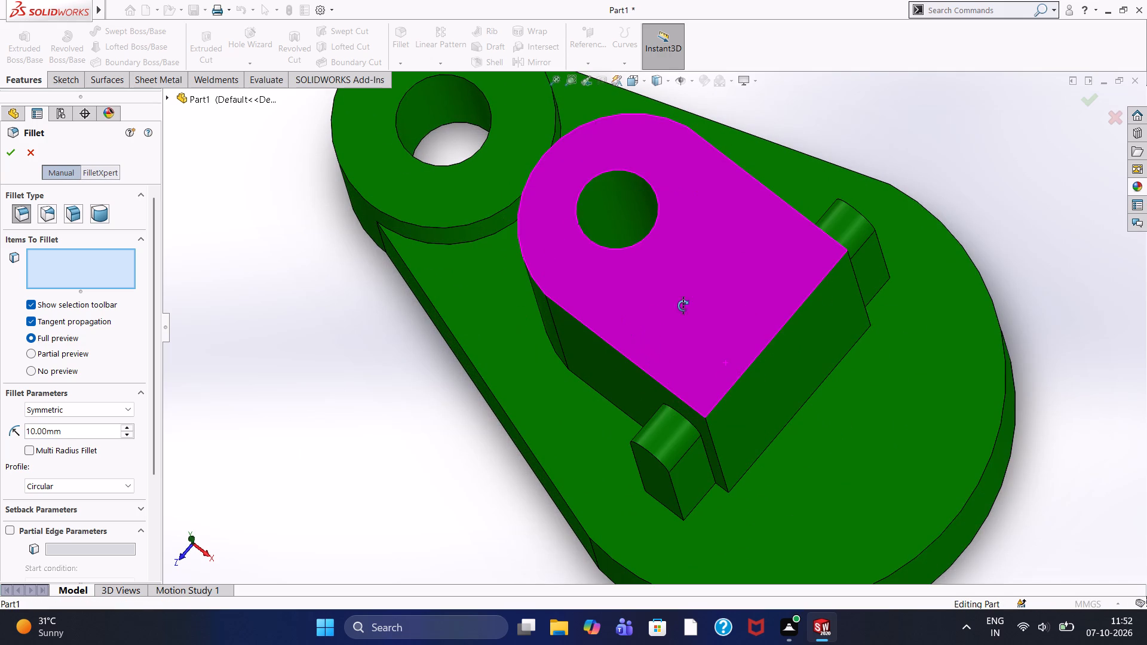
{"action": "left_click", "coordinate": [384, 423]}
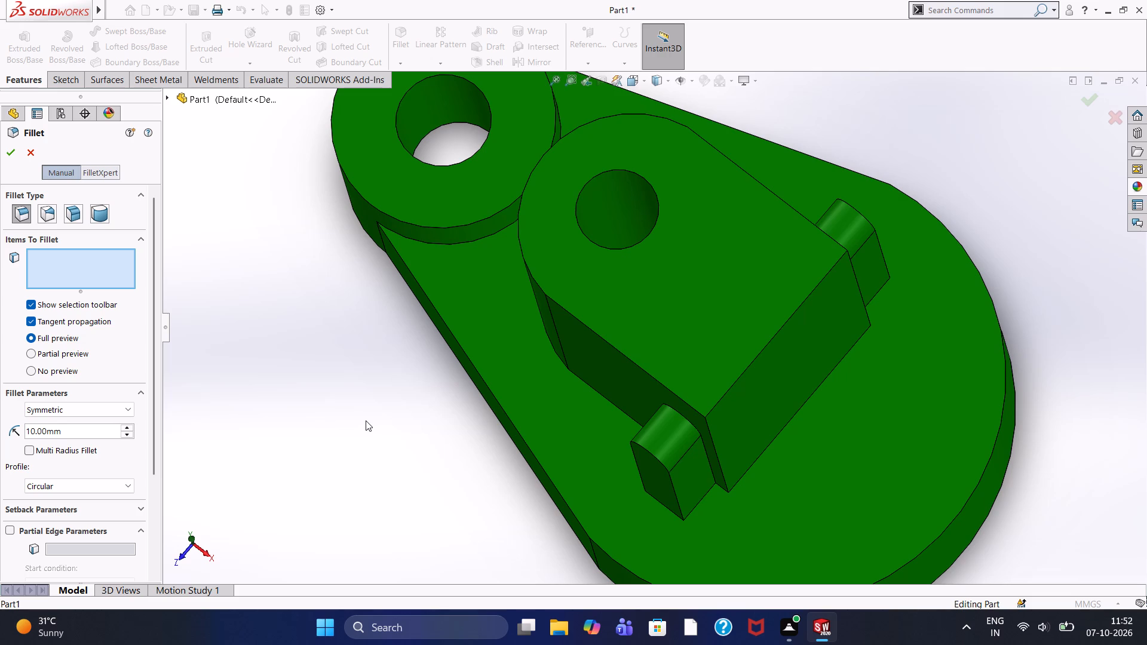
{"action": "scroll", "coordinate": [382, 419], "scroll_direction": "up", "scroll_amount": 2}
{"action": "scroll", "coordinate": [382, 419], "scroll_direction": "down", "scroll_amount": 1}
{"action": "scroll", "coordinate": [387, 404], "scroll_direction": "up", "scroll_amount": 2}
{"action": "scroll", "coordinate": [461, 334], "scroll_direction": "up", "scroll_amount": 3}
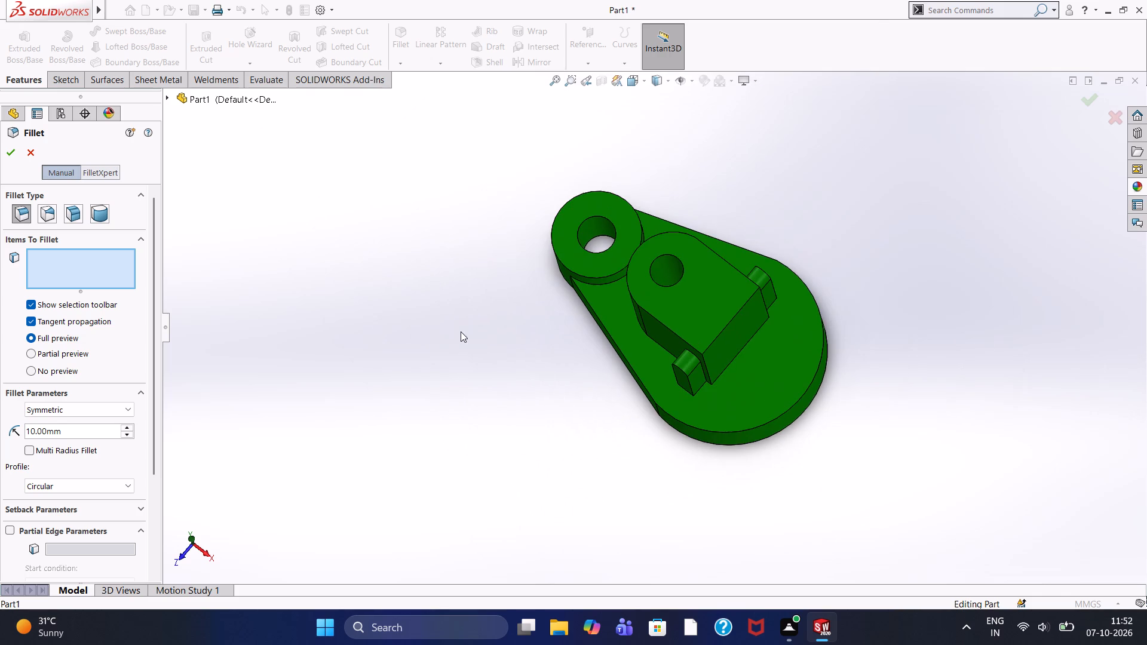
{"action": "middle_click_drag", "start_coordinate": [501, 416], "coordinate": [526, 414]}
{"action": "scroll", "coordinate": [627, 408], "scroll_direction": "down", "scroll_amount": 4}
{"action": "middle_click_drag", "start_coordinate": [605, 412], "coordinate": [598, 406]}
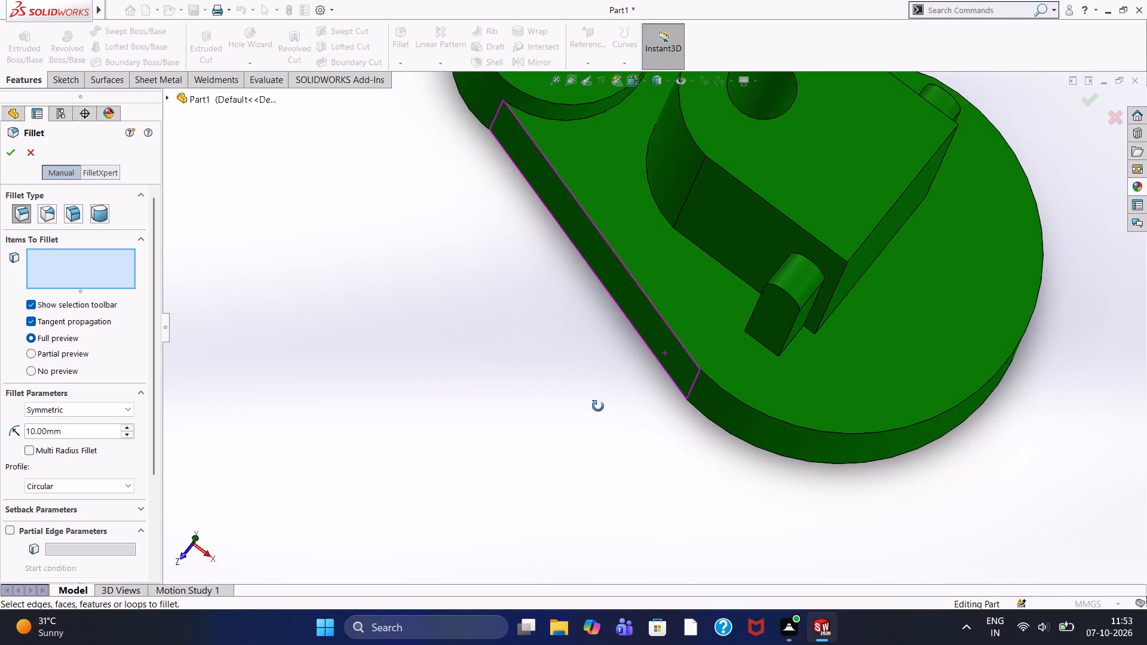
{"action": "middle_click_drag", "start_coordinate": [598, 406], "coordinate": [596, 404]}
{"action": "scroll", "coordinate": [598, 406], "scroll_direction": "up", "scroll_amount": 5}
{"action": "scroll", "coordinate": [595, 377], "scroll_direction": "down", "scroll_amount": 2}
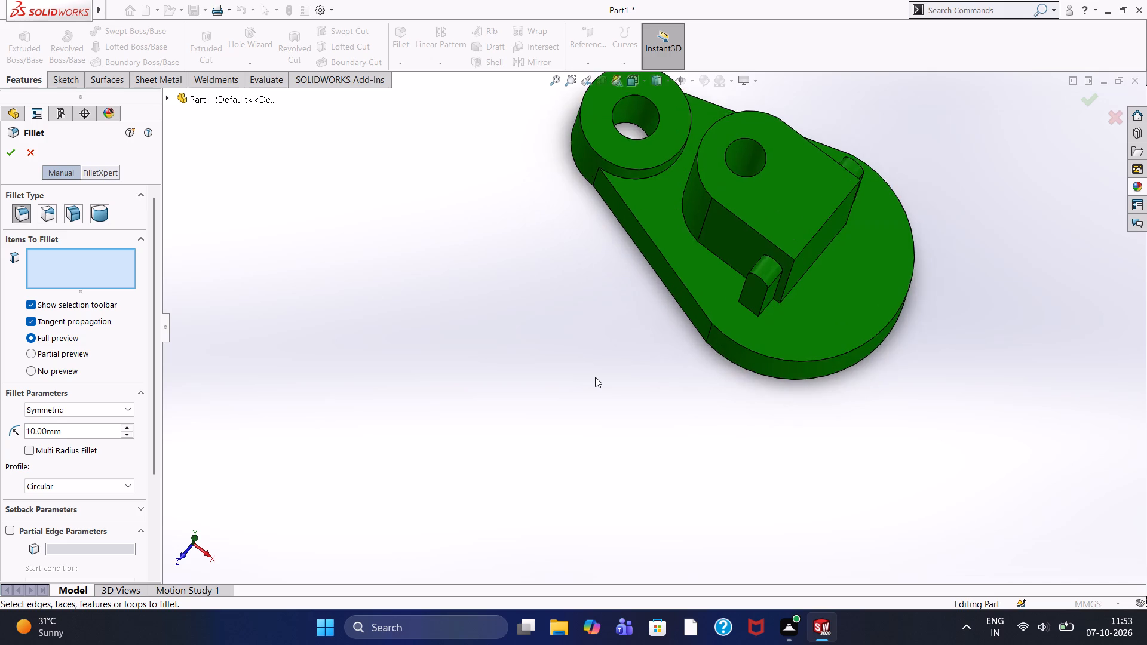
{"action": "scroll", "coordinate": [595, 377], "scroll_direction": "up", "scroll_amount": 3}
{"action": "scroll", "coordinate": [599, 263], "scroll_direction": "up", "scroll_amount": 1}
{"action": "scroll", "coordinate": [602, 264], "scroll_direction": "down", "scroll_amount": 4}
{"action": "scroll", "coordinate": [602, 264], "scroll_direction": "up", "scroll_amount": 2}
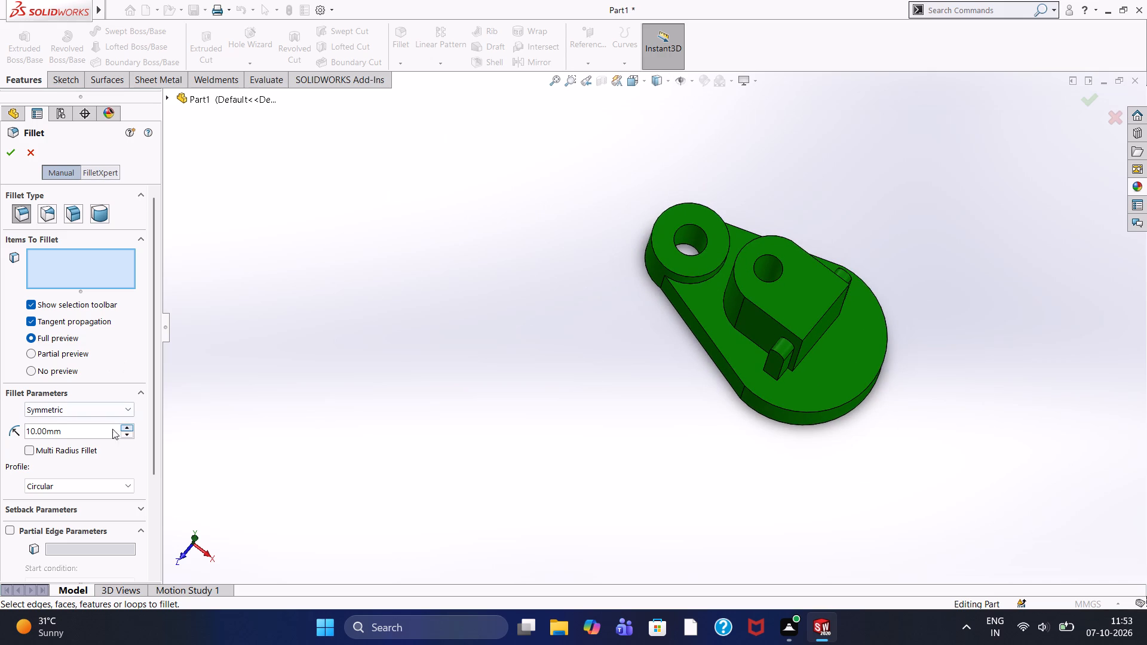
{"action": "left_click_drag", "start_coordinate": [87, 430], "coordinate": [0, 456]}
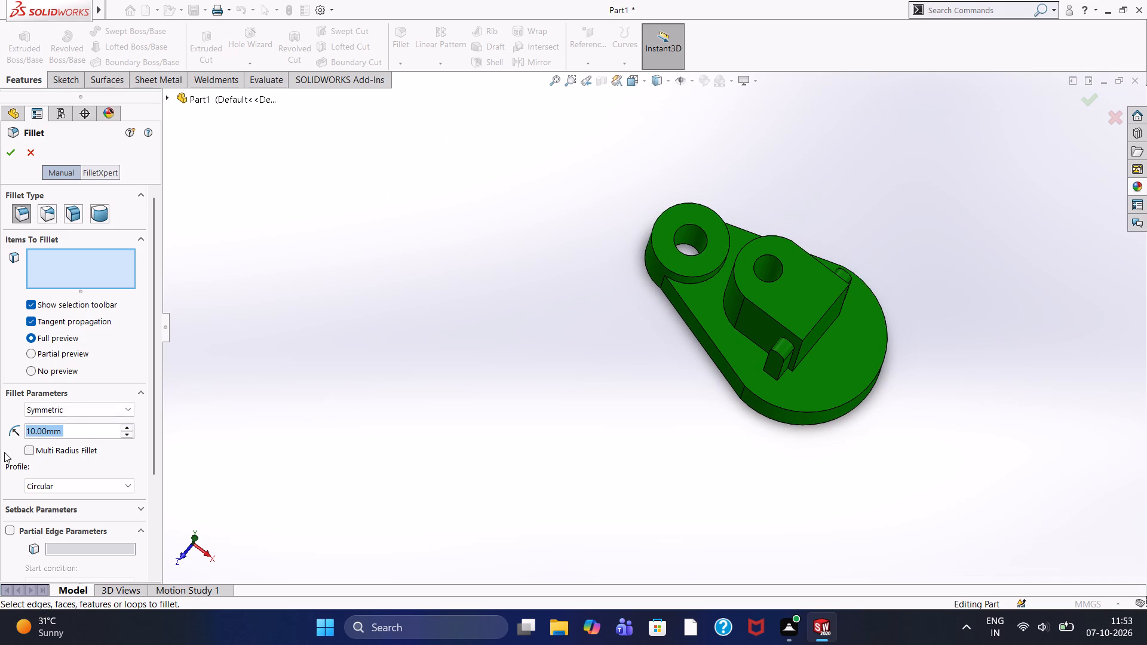
{"action": "type", "text": "32"}
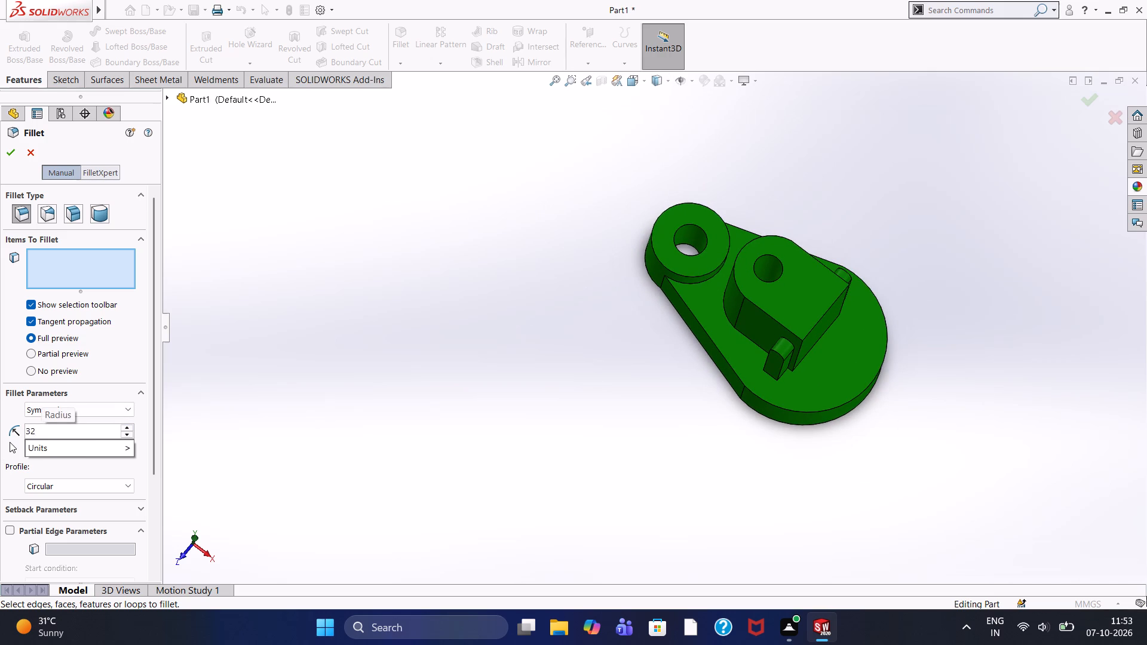
{"action": "key", "text": "BackSpace"}
{"action": "key", "text": "BackSpace"}
{"action": "key", "text": "2"}
{"action": "key", "text": "Return"}
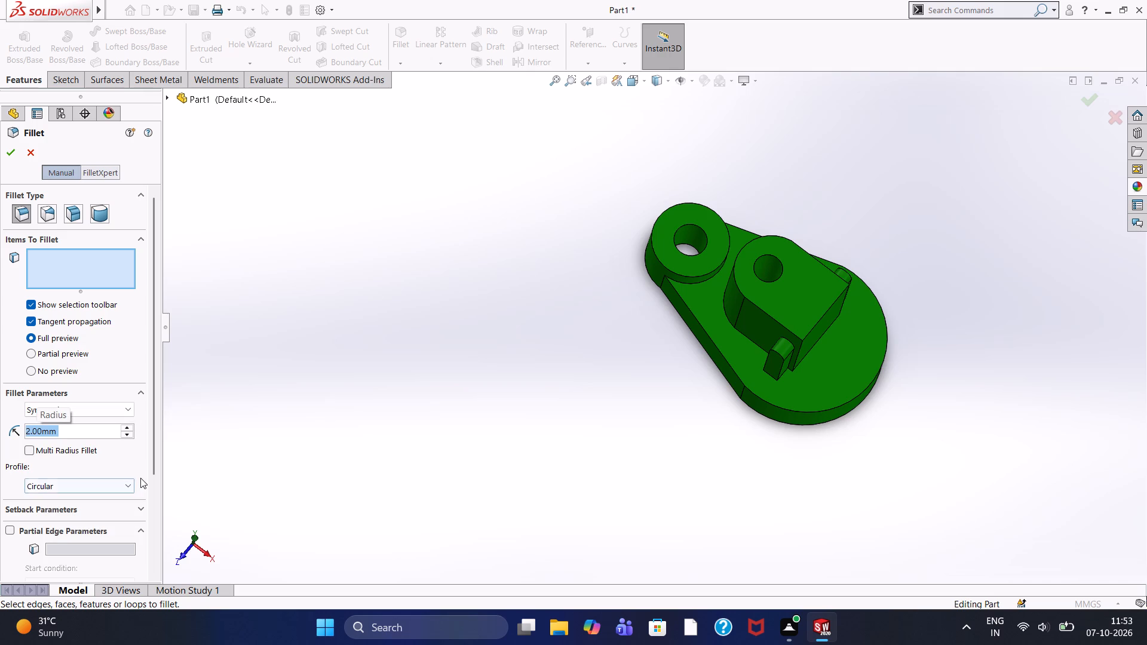
{"action": "scroll", "coordinate": [381, 340], "scroll_direction": "down", "scroll_amount": 5}
{"action": "scroll", "coordinate": [1139, 206], "scroll_direction": "up", "scroll_amount": 1}
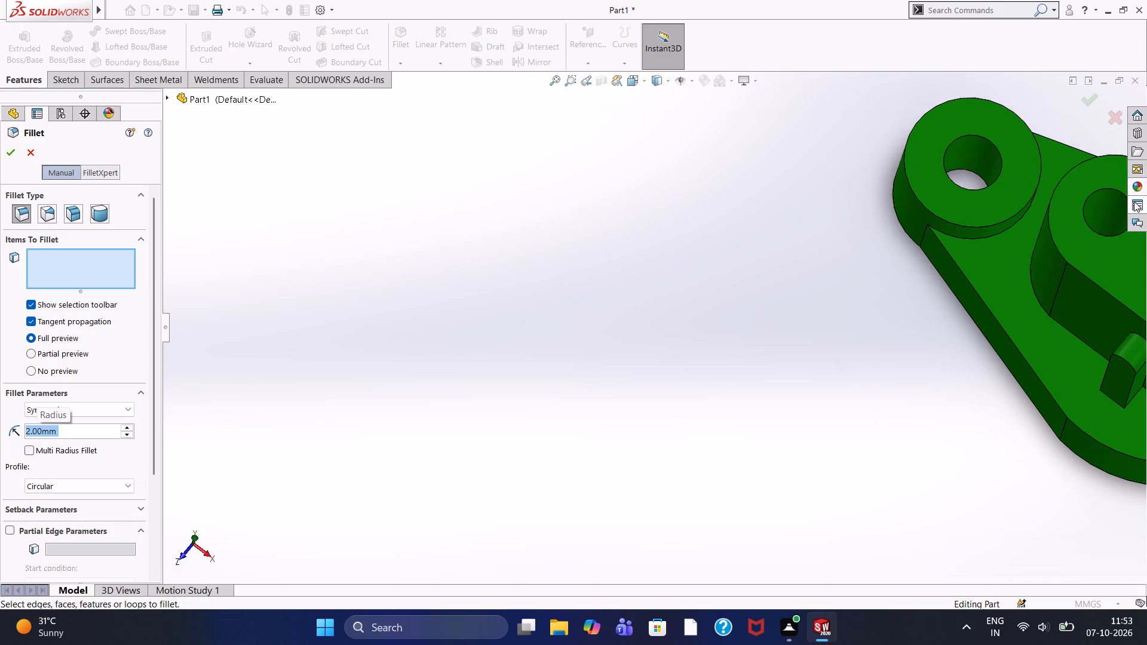
{"action": "scroll", "coordinate": [1134, 201], "scroll_direction": "up", "scroll_amount": 2}
{"action": "scroll", "coordinate": [1146, 407], "scroll_direction": "up", "scroll_amount": 4}
{"action": "scroll", "coordinate": [1054, 355], "scroll_direction": "up", "scroll_amount": 4}
{"action": "scroll", "coordinate": [768, 386], "scroll_direction": "down", "scroll_amount": 8}
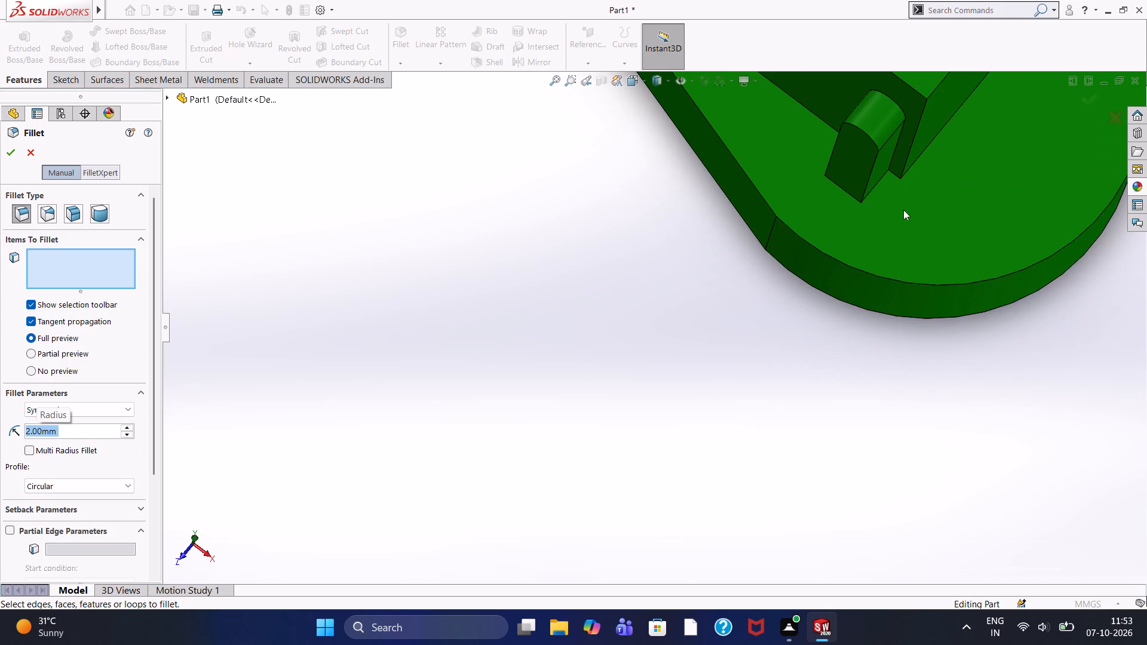
{"action": "scroll", "coordinate": [811, 164], "scroll_direction": "up", "scroll_amount": 4}
{"action": "scroll", "coordinate": [738, 189], "scroll_direction": "down", "scroll_amount": 3}
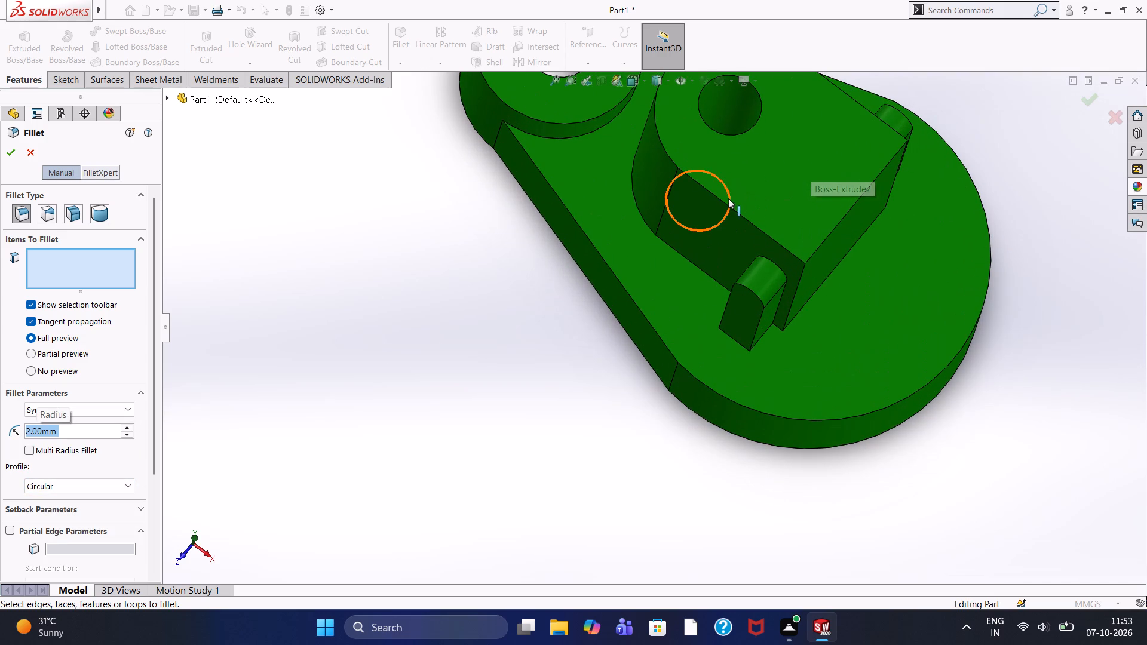
{"action": "left_click", "coordinate": [731, 208]}
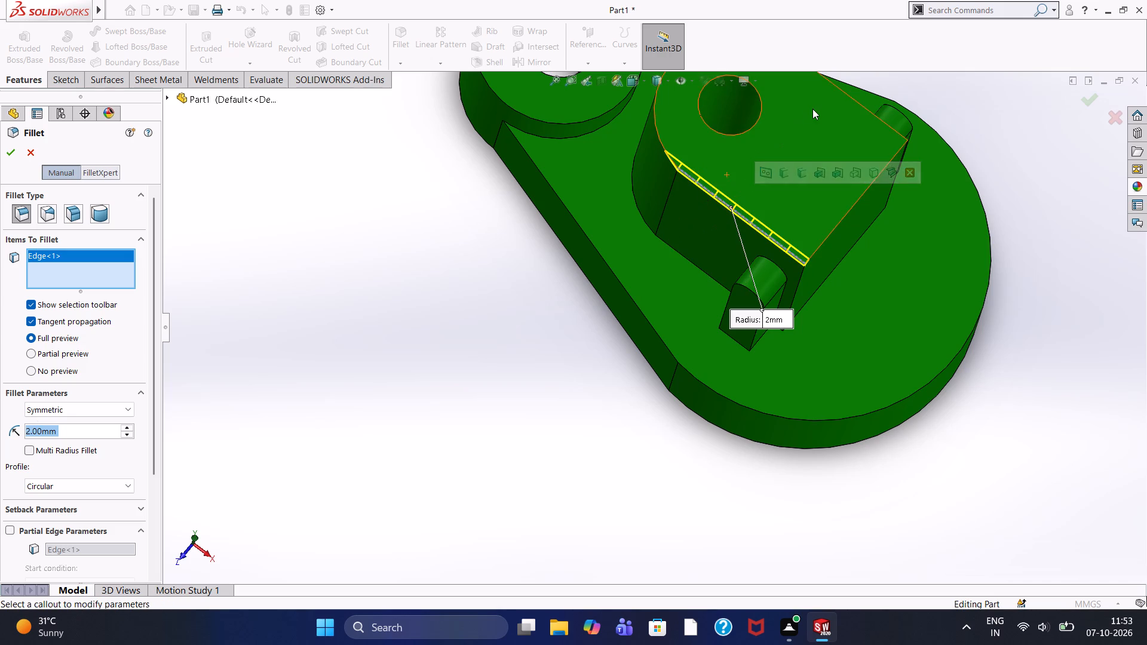
{"action": "left_click", "coordinate": [843, 92]}
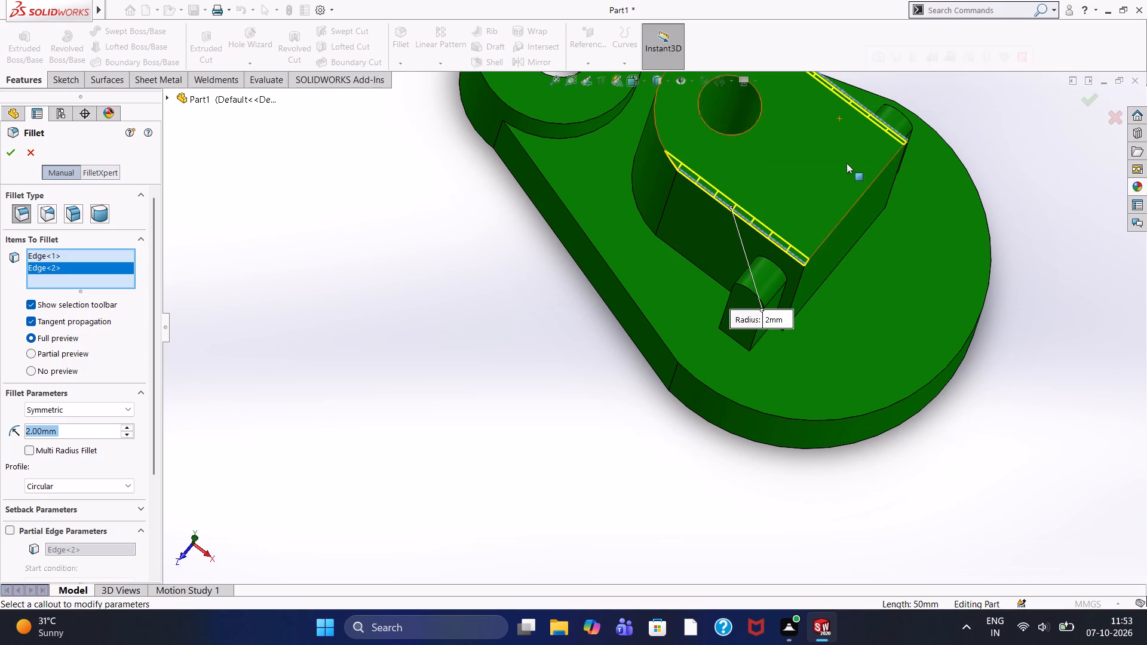
{"action": "left_click", "coordinate": [857, 204]}
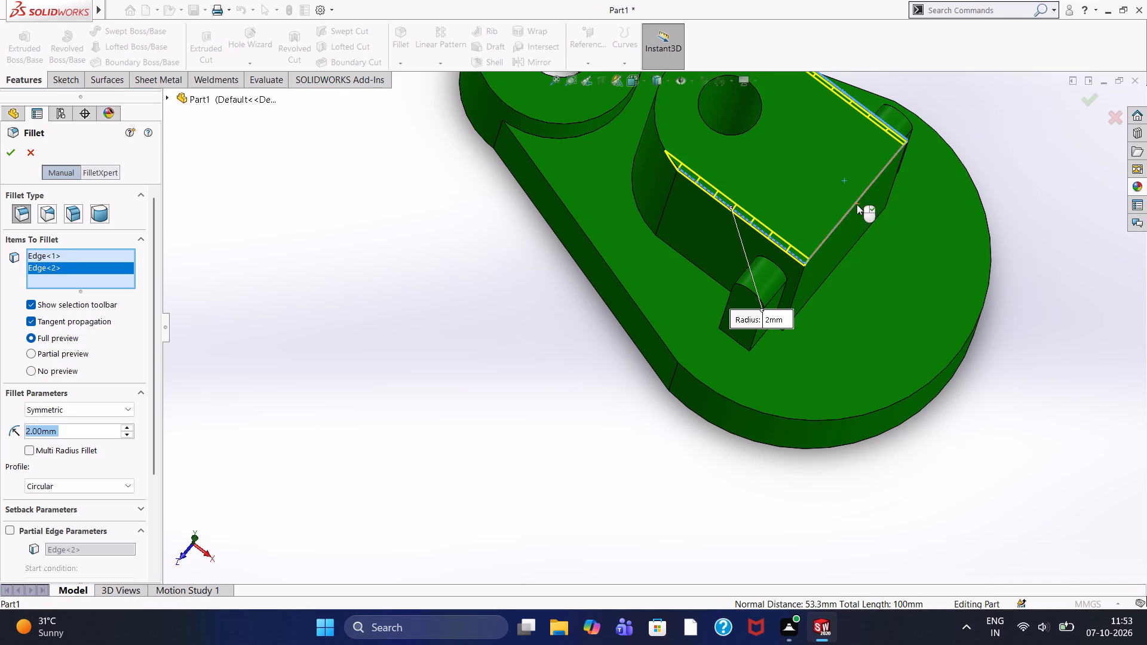
{"action": "scroll", "coordinate": [673, 167], "scroll_direction": "up", "scroll_amount": 3}
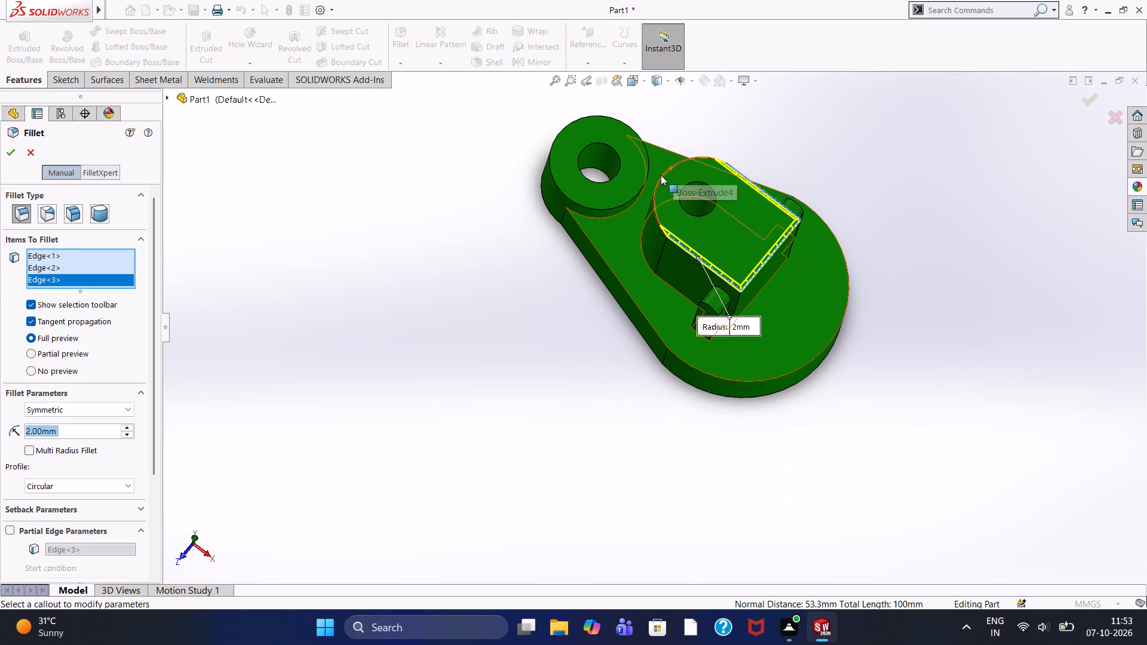
{"action": "left_click", "coordinate": [661, 175]}
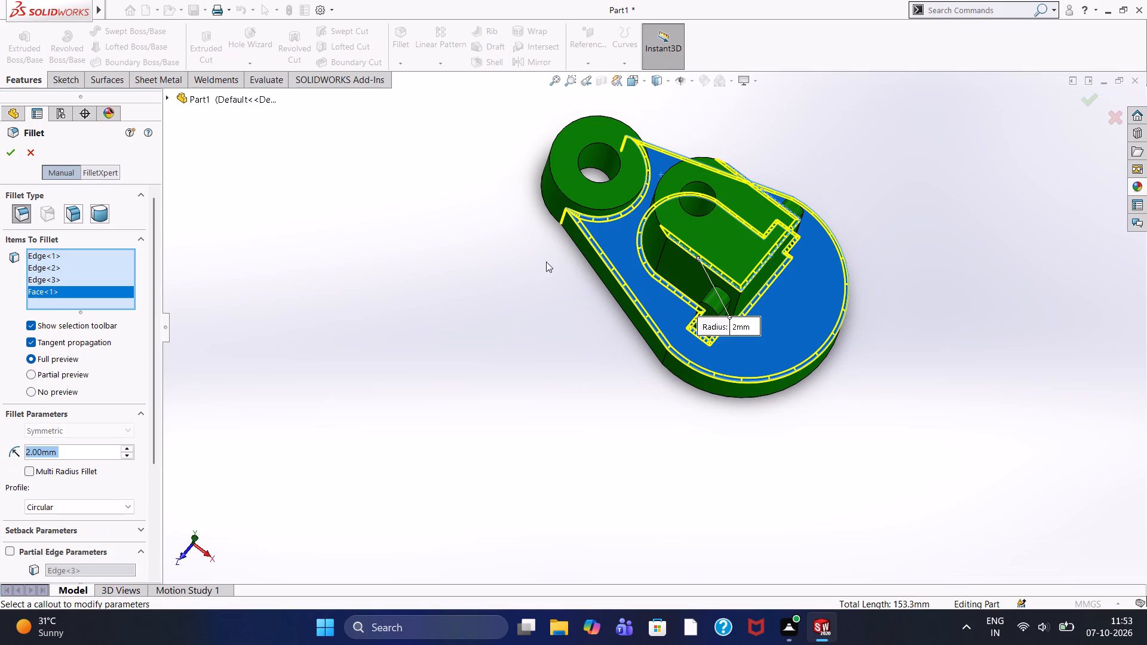
{"action": "right_click", "coordinate": [78, 298]}
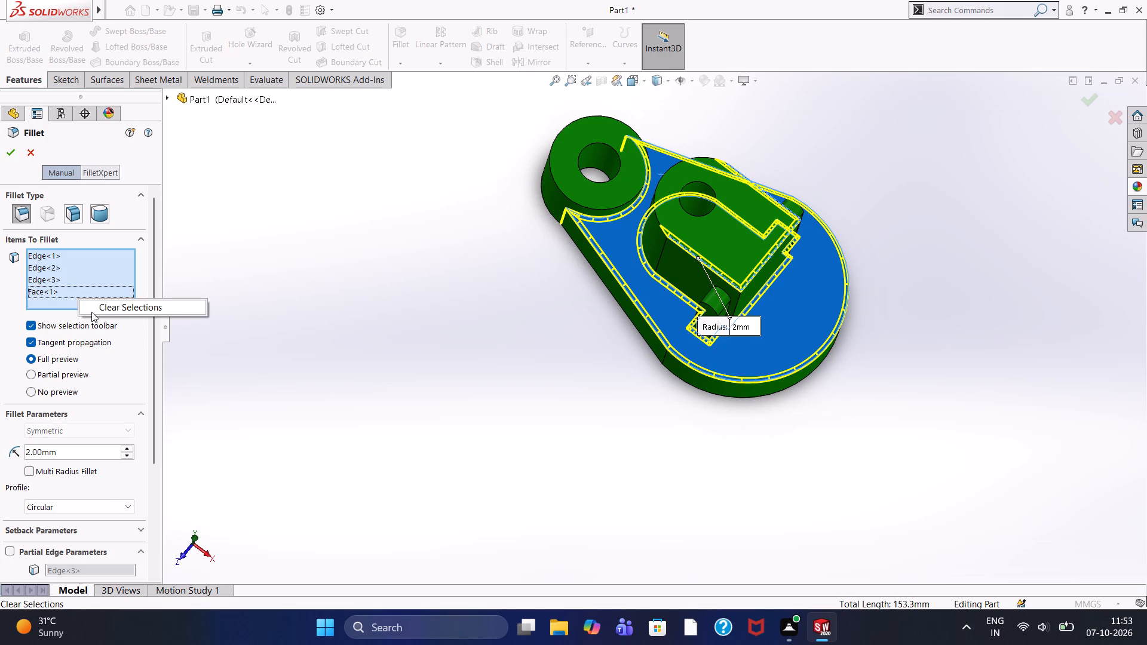
{"action": "right_click", "coordinate": [75, 287]}
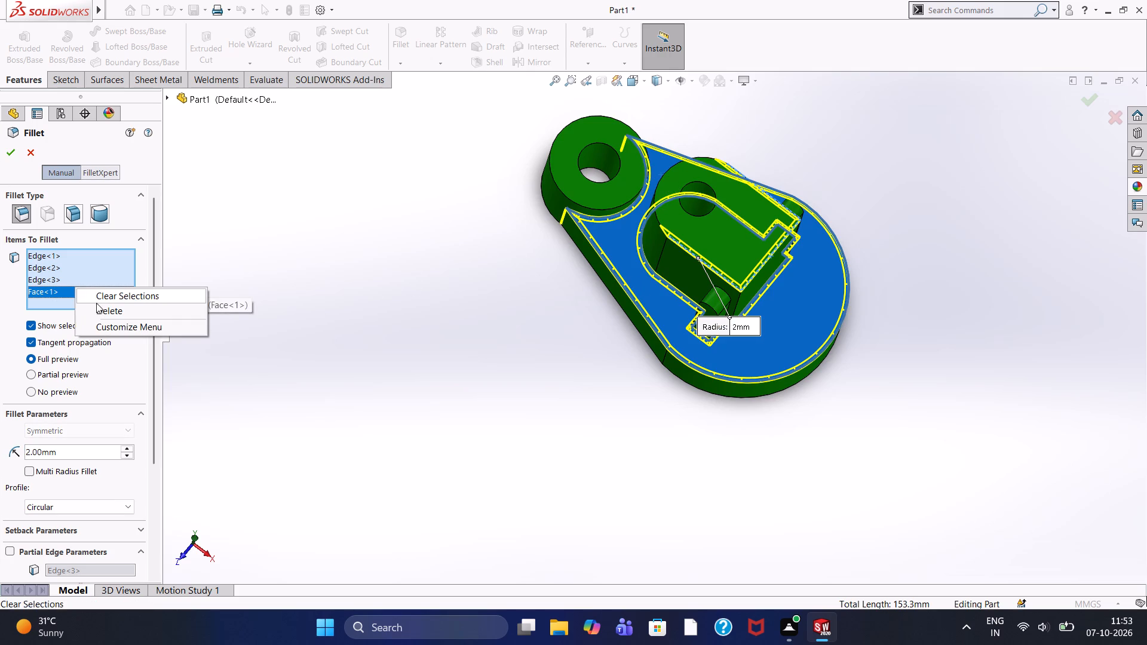
{"action": "left_click", "coordinate": [102, 314]}
{"action": "scroll", "coordinate": [679, 180], "scroll_direction": "down", "scroll_amount": 9}
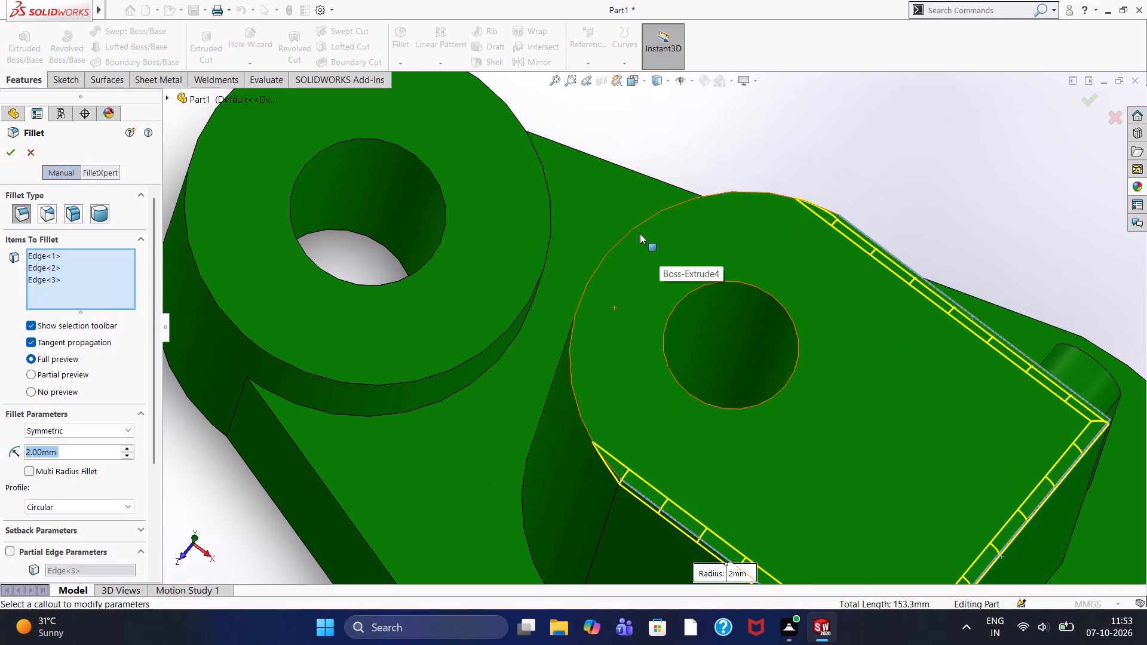
{"action": "left_click", "coordinate": [640, 222]}
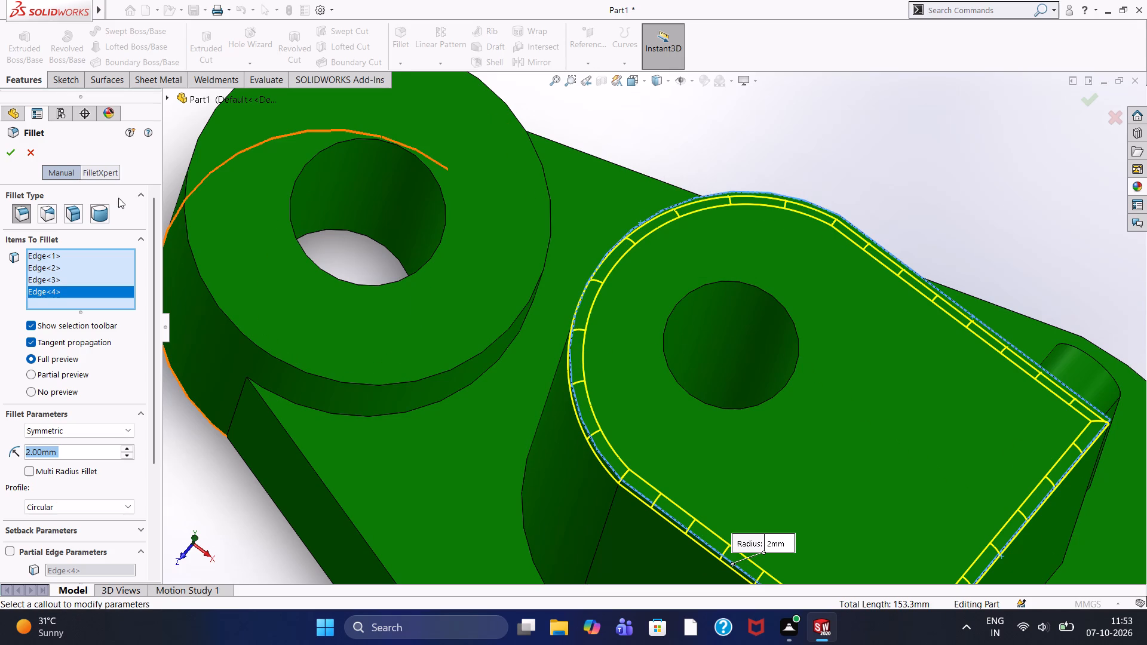
{"action": "left_click", "coordinate": [9, 159]}
Inspect the block's filleted top edge, the side bosses and the base plate from oblique angles.
{"action": "scroll", "coordinate": [505, 401], "scroll_direction": "up", "scroll_amount": 2}
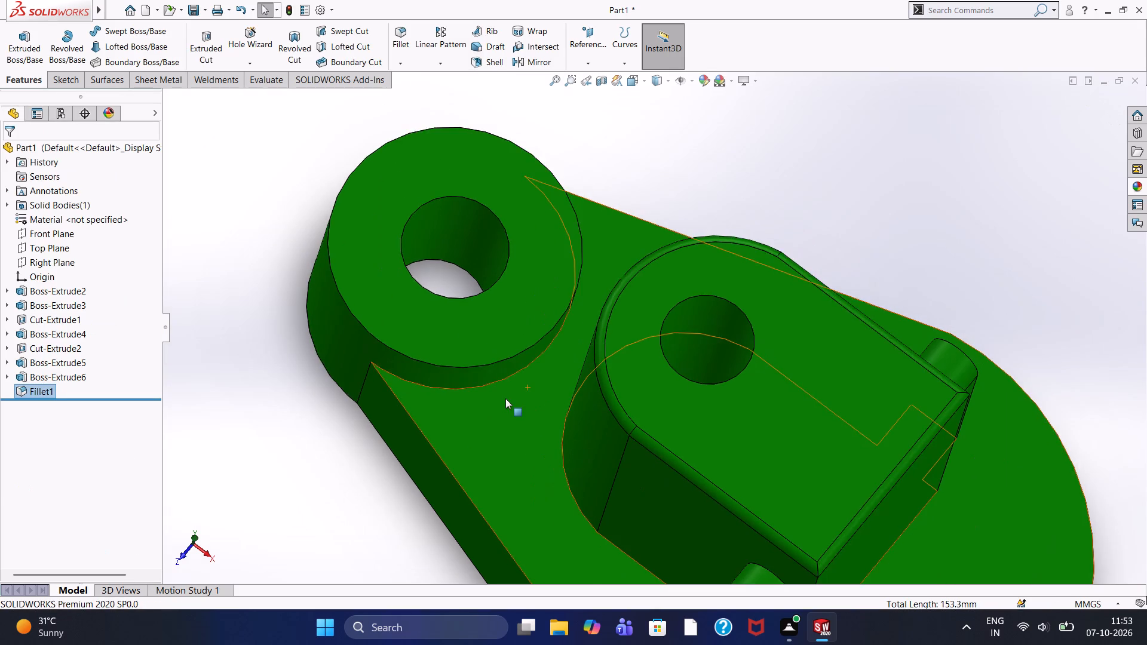
{"action": "scroll", "coordinate": [505, 398], "scroll_direction": "up", "scroll_amount": 2}
{"action": "middle_click_drag", "start_coordinate": [430, 503], "coordinate": [489, 535]}
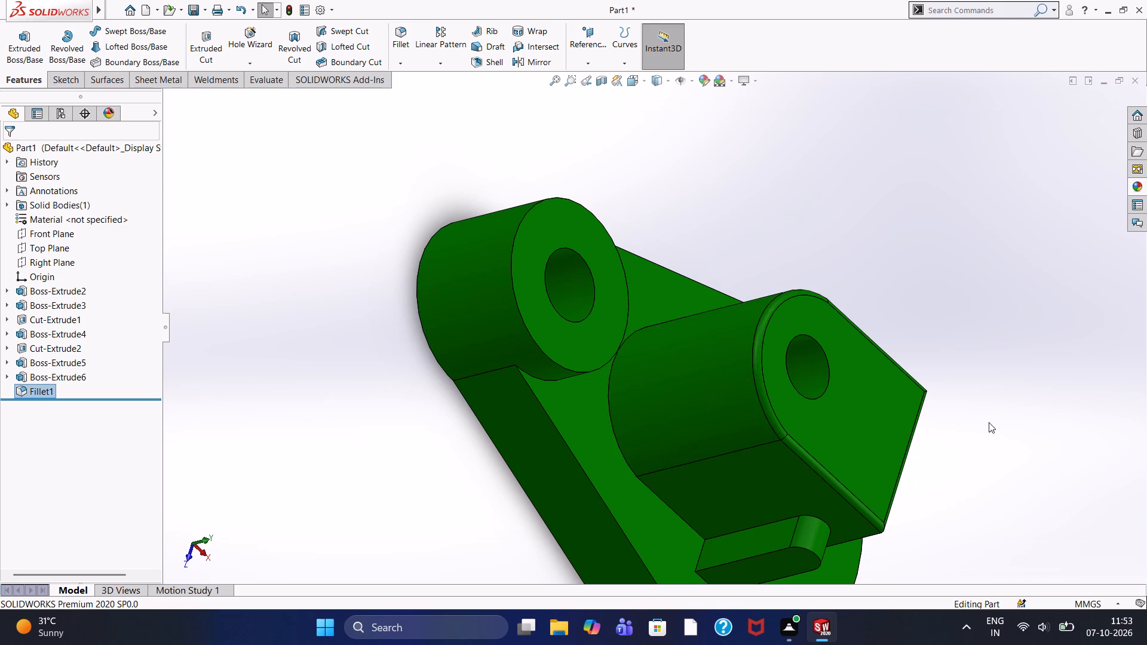
{"action": "scroll", "coordinate": [993, 422], "scroll_direction": "down", "scroll_amount": 3}
{"action": "scroll", "coordinate": [894, 454], "scroll_direction": "up", "scroll_amount": 4}
{"action": "scroll", "coordinate": [642, 491], "scroll_direction": "up", "scroll_amount": 2}
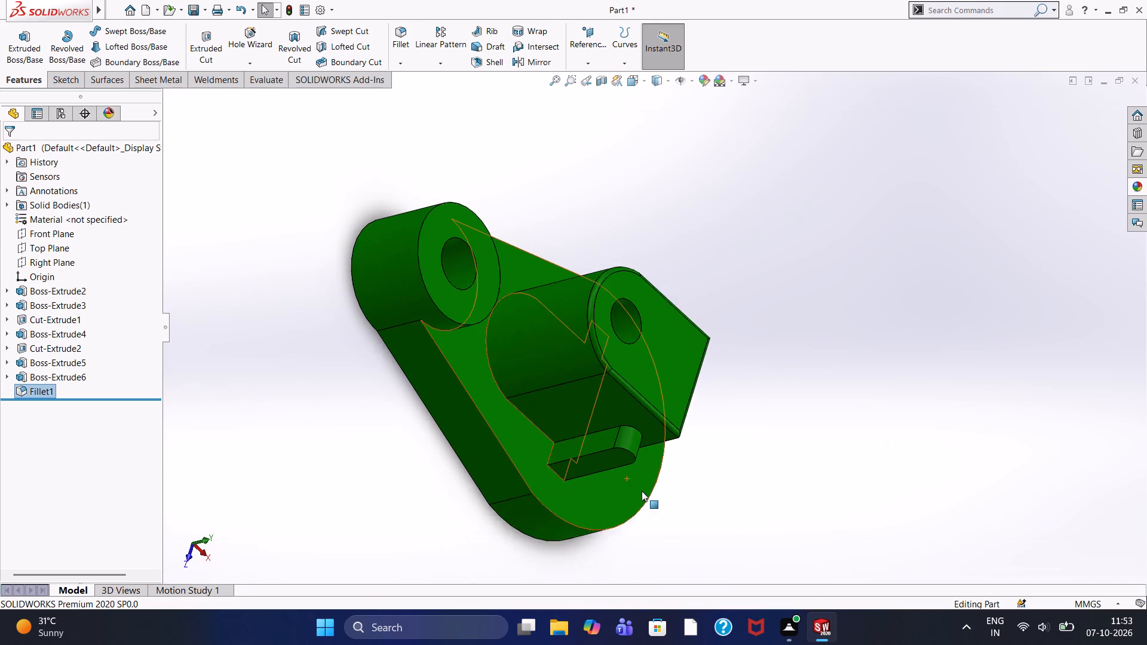
{"action": "scroll", "coordinate": [642, 491], "scroll_direction": "up", "scroll_amount": 1}
{"action": "middle_click_drag", "start_coordinate": [694, 475], "coordinate": [633, 394]}
{"action": "middle_click", "coordinate": [631, 390]}
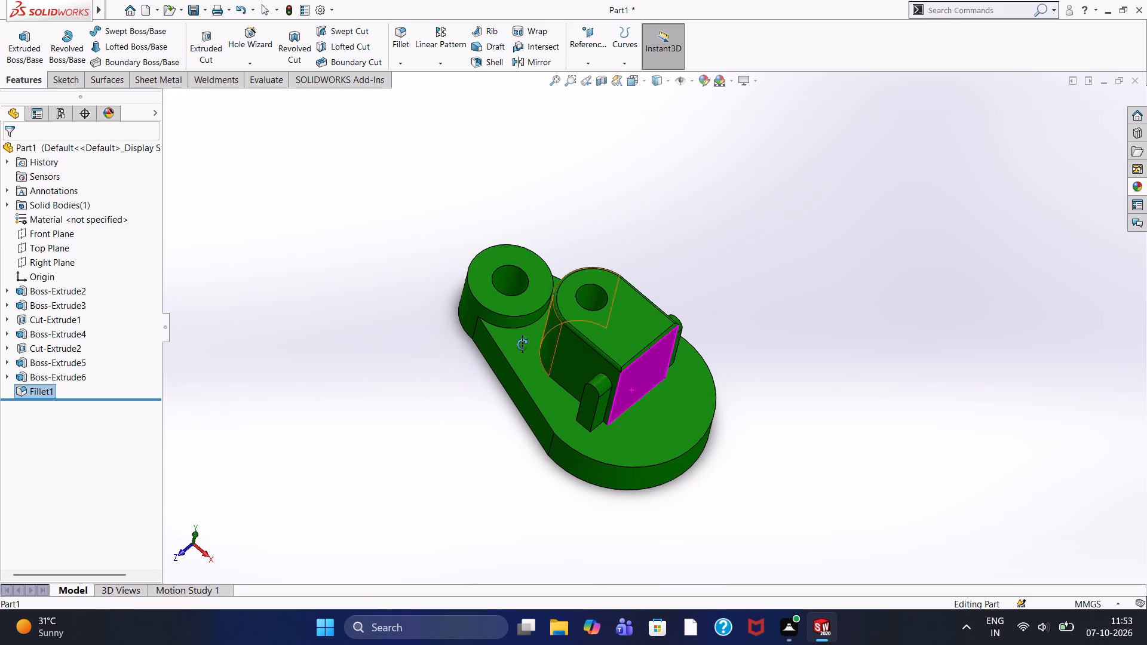
{"action": "left_click", "coordinate": [518, 433]}
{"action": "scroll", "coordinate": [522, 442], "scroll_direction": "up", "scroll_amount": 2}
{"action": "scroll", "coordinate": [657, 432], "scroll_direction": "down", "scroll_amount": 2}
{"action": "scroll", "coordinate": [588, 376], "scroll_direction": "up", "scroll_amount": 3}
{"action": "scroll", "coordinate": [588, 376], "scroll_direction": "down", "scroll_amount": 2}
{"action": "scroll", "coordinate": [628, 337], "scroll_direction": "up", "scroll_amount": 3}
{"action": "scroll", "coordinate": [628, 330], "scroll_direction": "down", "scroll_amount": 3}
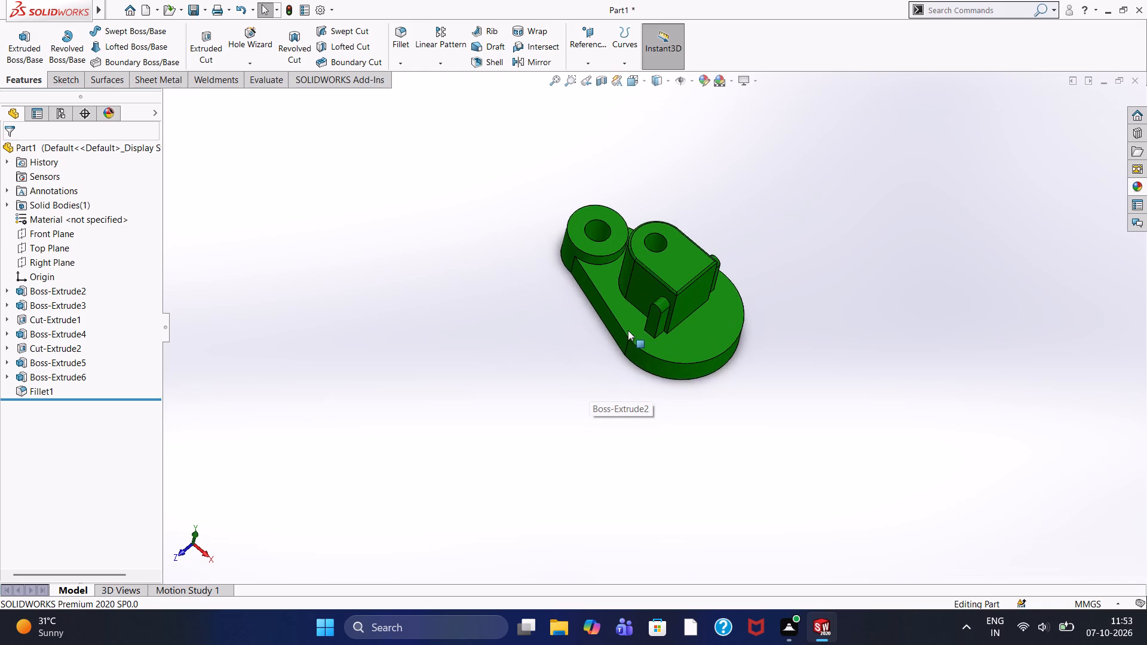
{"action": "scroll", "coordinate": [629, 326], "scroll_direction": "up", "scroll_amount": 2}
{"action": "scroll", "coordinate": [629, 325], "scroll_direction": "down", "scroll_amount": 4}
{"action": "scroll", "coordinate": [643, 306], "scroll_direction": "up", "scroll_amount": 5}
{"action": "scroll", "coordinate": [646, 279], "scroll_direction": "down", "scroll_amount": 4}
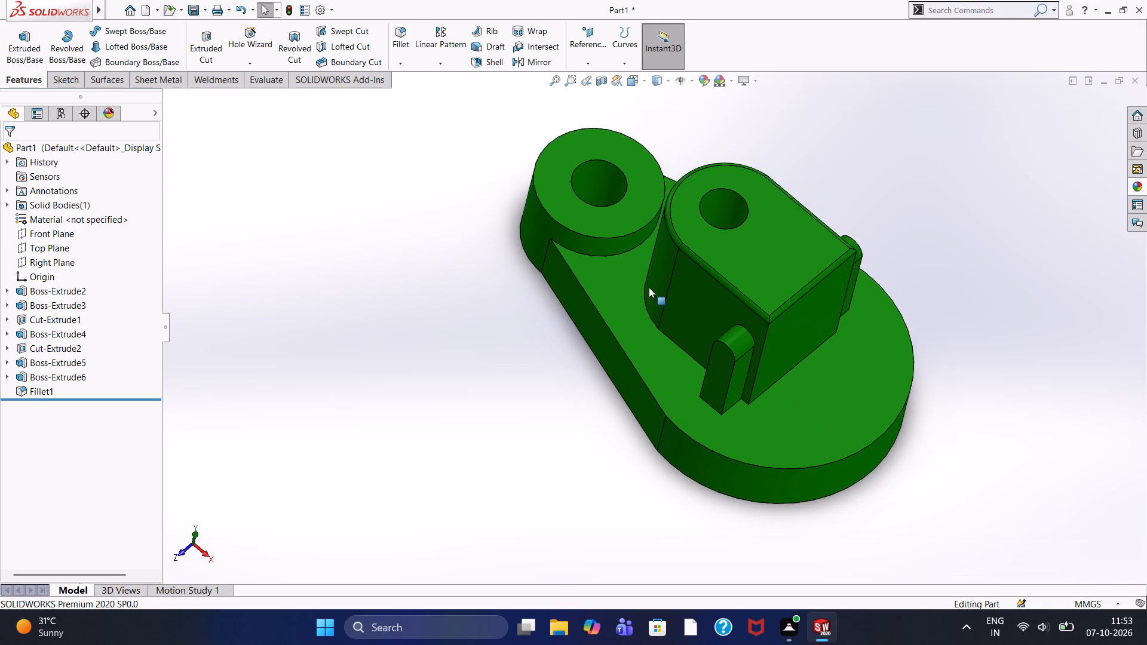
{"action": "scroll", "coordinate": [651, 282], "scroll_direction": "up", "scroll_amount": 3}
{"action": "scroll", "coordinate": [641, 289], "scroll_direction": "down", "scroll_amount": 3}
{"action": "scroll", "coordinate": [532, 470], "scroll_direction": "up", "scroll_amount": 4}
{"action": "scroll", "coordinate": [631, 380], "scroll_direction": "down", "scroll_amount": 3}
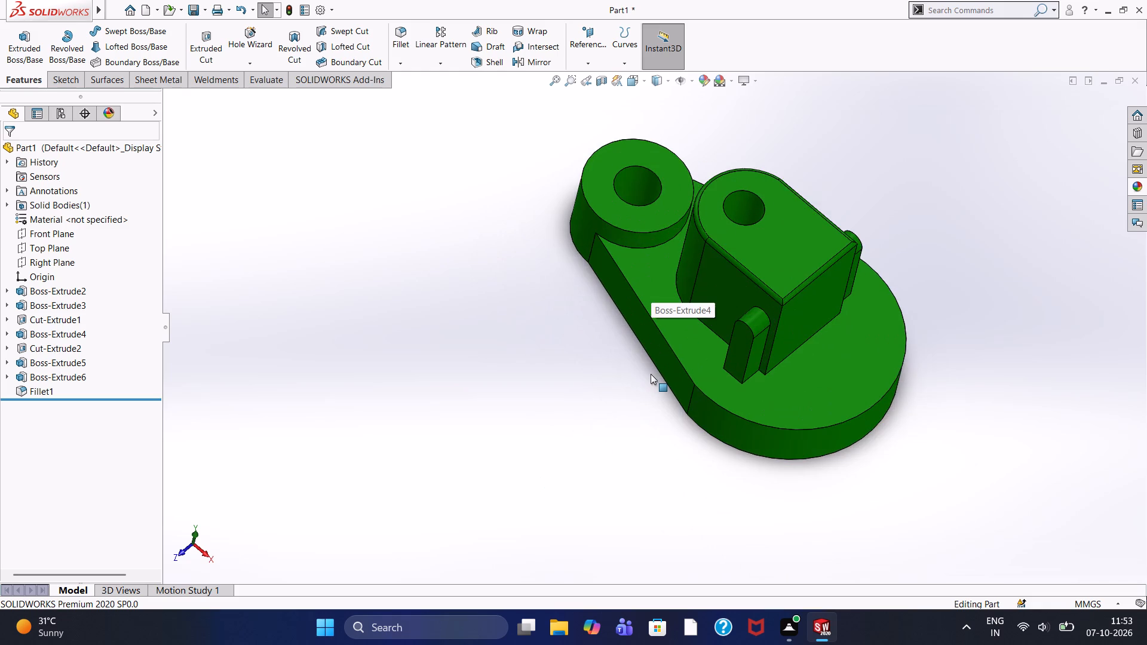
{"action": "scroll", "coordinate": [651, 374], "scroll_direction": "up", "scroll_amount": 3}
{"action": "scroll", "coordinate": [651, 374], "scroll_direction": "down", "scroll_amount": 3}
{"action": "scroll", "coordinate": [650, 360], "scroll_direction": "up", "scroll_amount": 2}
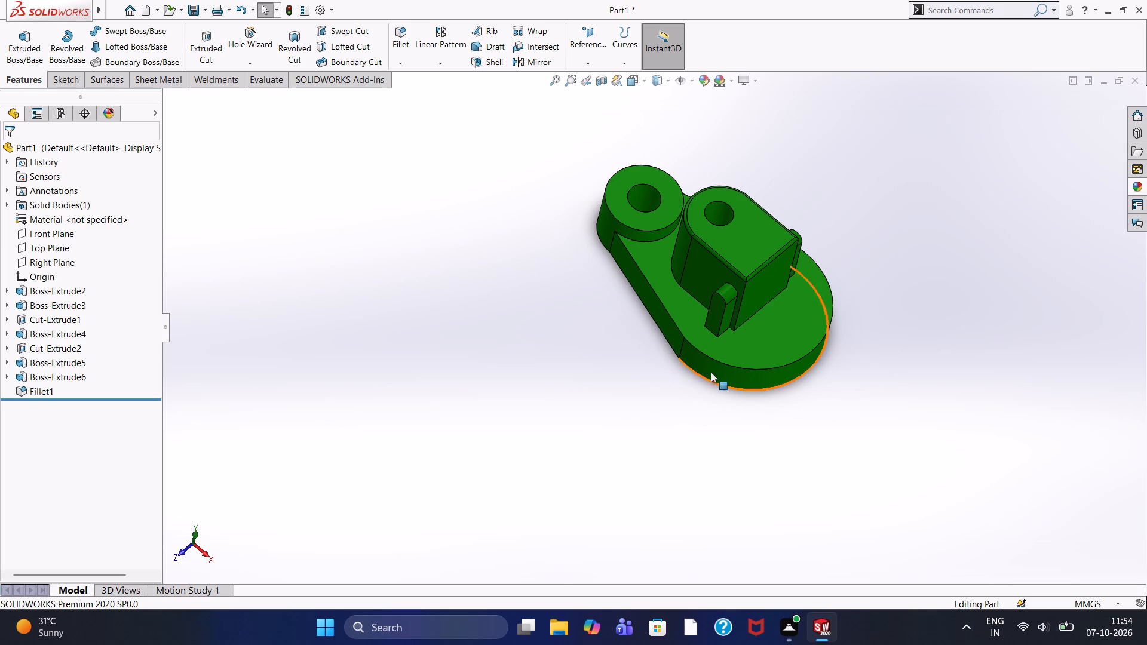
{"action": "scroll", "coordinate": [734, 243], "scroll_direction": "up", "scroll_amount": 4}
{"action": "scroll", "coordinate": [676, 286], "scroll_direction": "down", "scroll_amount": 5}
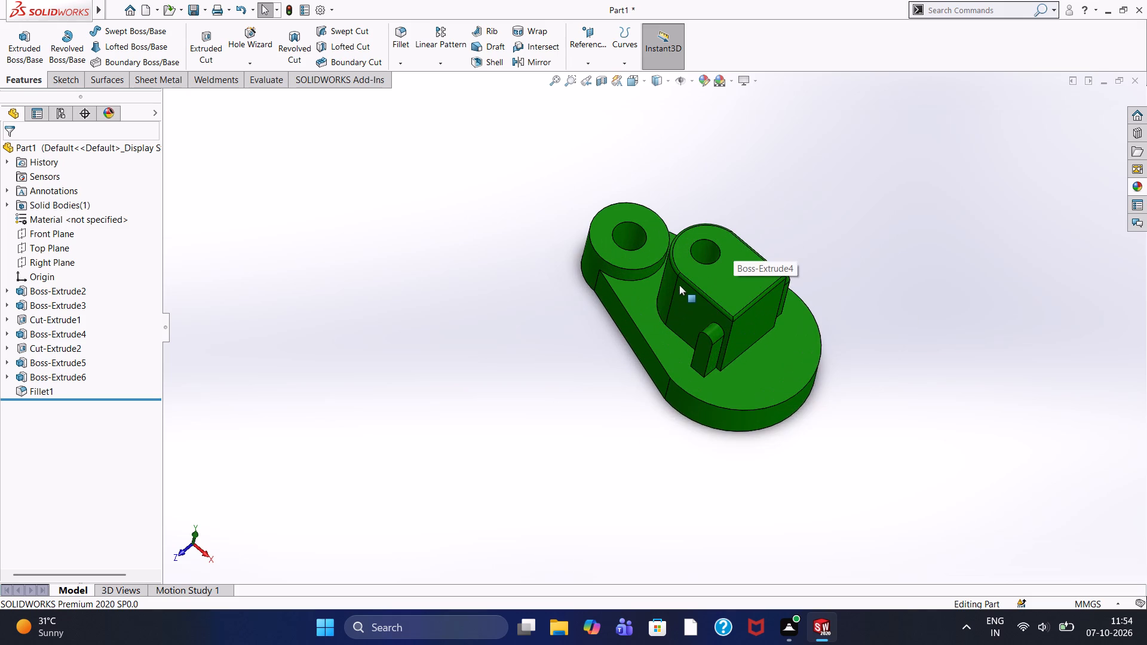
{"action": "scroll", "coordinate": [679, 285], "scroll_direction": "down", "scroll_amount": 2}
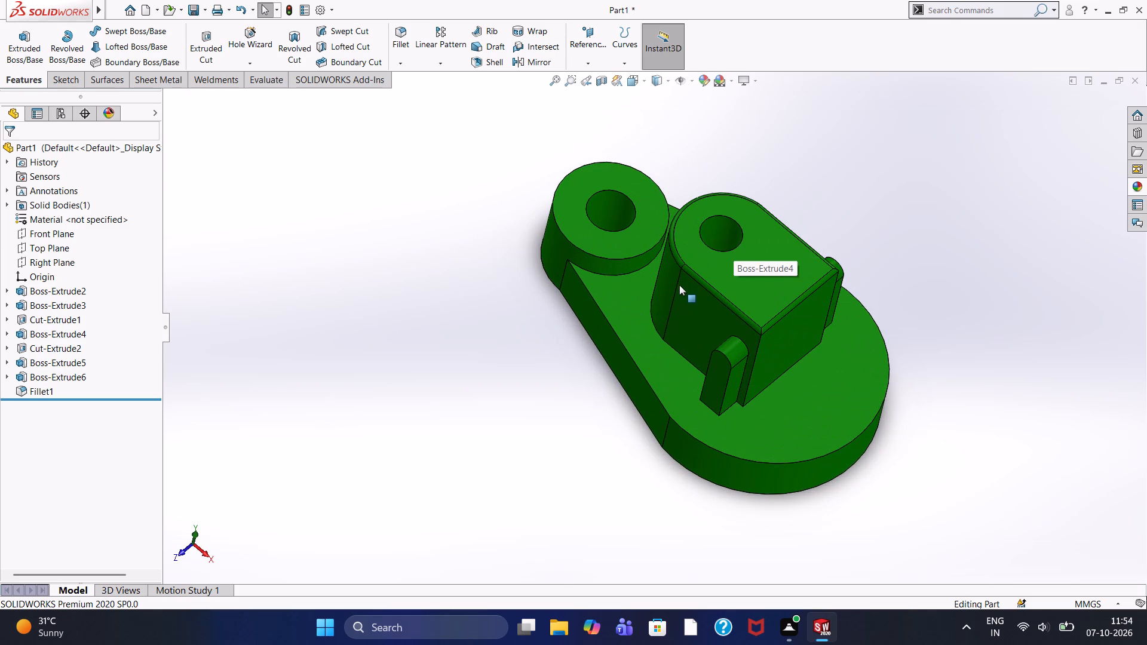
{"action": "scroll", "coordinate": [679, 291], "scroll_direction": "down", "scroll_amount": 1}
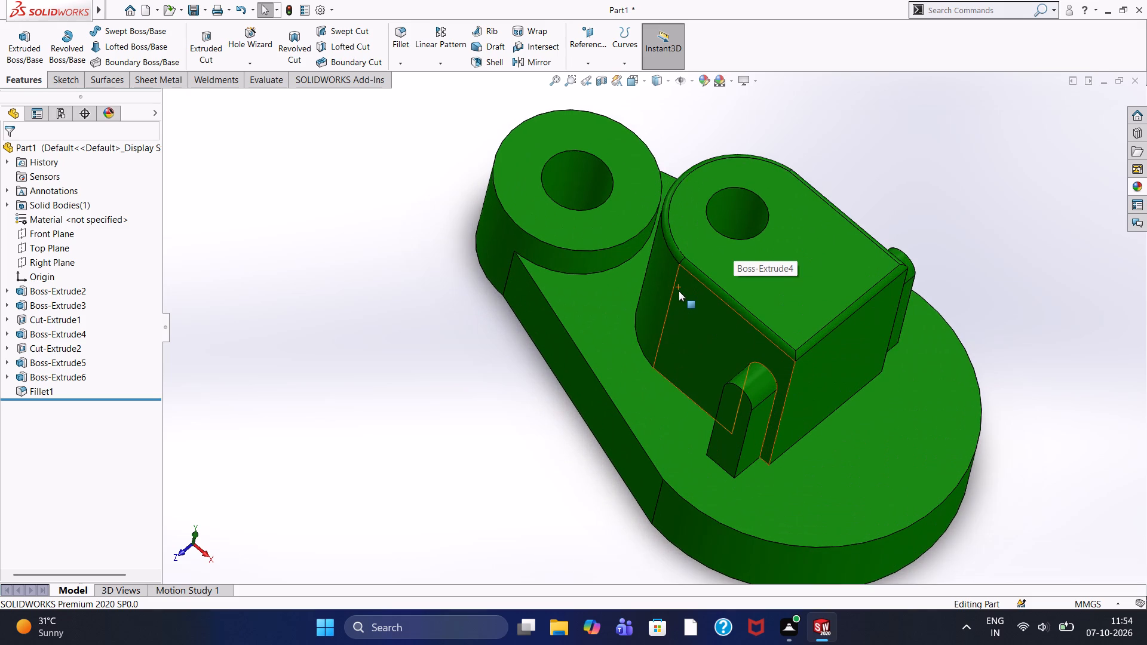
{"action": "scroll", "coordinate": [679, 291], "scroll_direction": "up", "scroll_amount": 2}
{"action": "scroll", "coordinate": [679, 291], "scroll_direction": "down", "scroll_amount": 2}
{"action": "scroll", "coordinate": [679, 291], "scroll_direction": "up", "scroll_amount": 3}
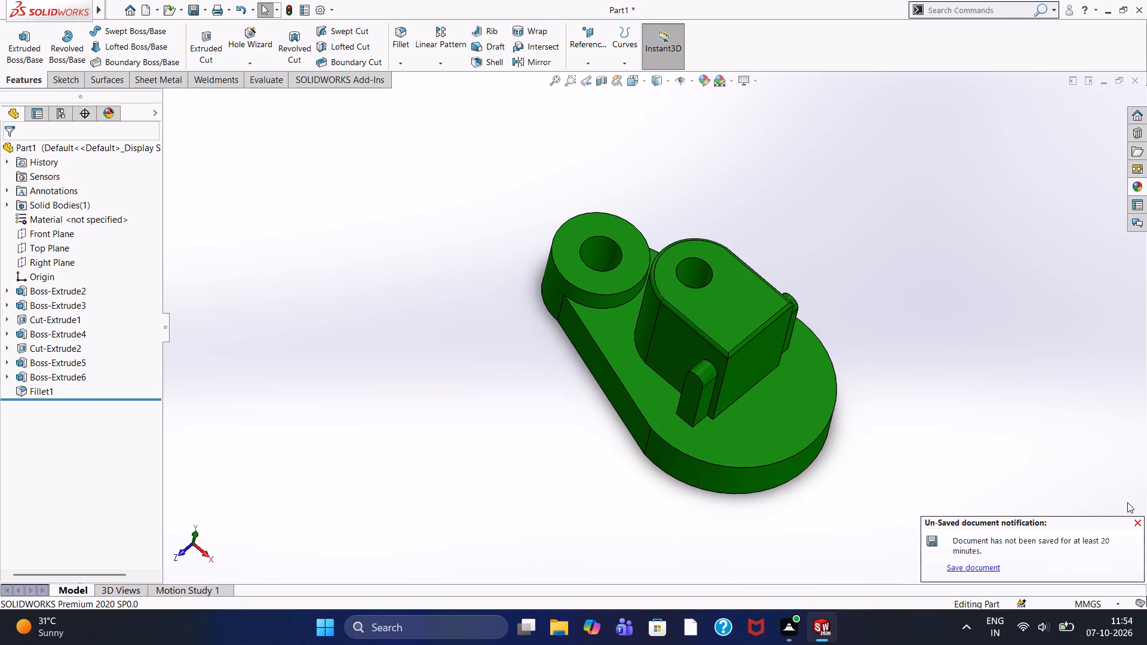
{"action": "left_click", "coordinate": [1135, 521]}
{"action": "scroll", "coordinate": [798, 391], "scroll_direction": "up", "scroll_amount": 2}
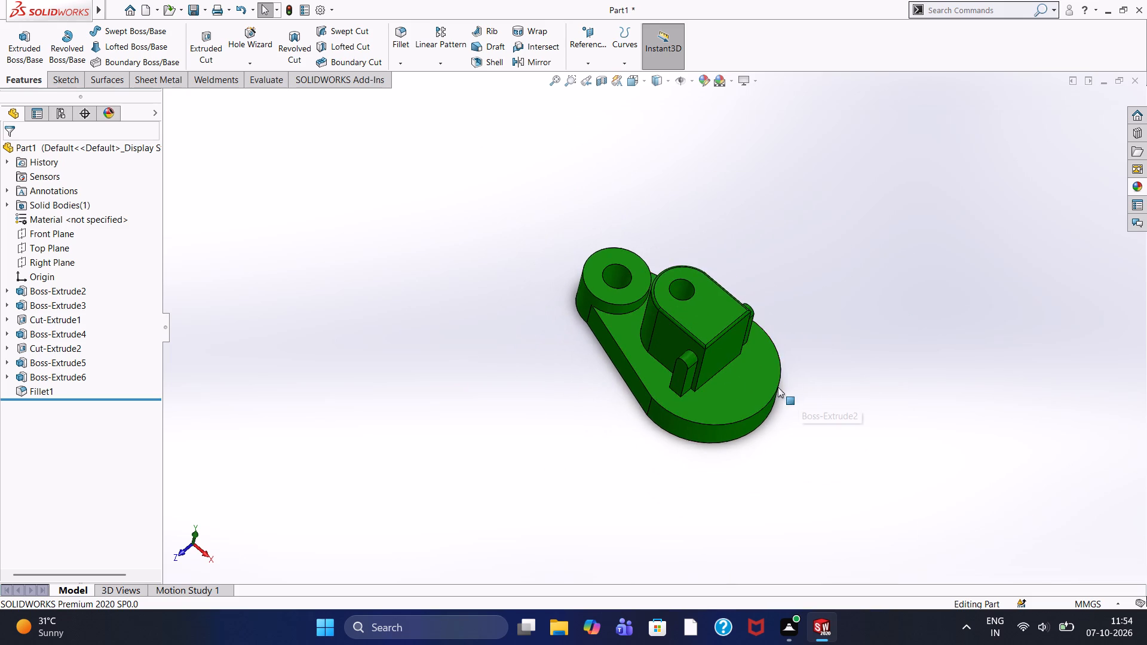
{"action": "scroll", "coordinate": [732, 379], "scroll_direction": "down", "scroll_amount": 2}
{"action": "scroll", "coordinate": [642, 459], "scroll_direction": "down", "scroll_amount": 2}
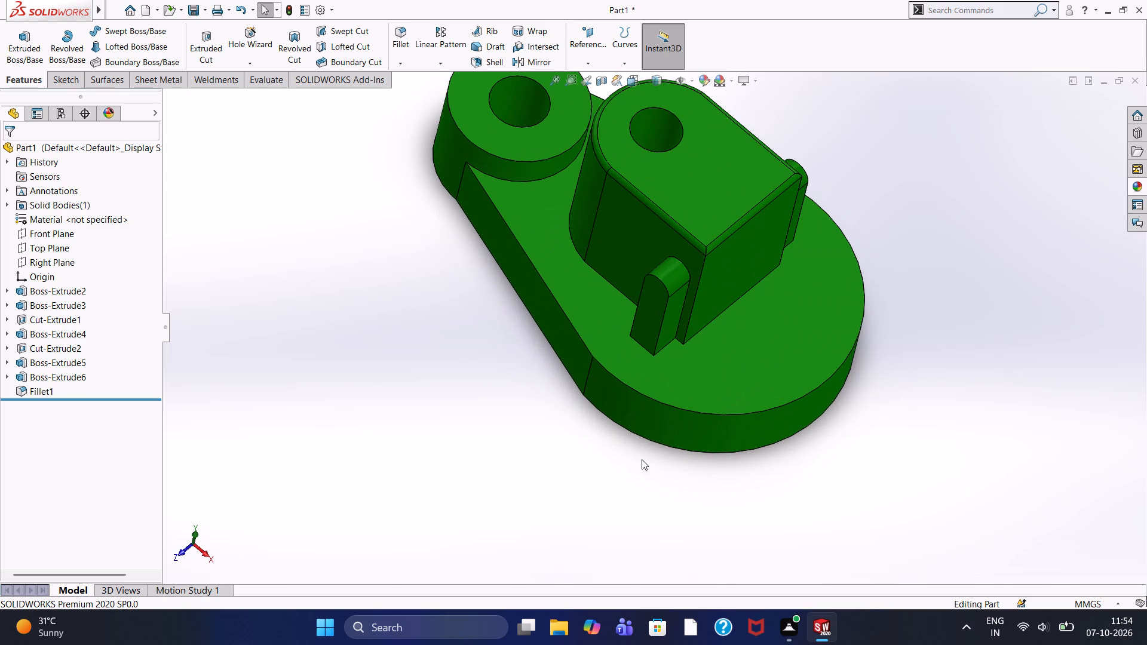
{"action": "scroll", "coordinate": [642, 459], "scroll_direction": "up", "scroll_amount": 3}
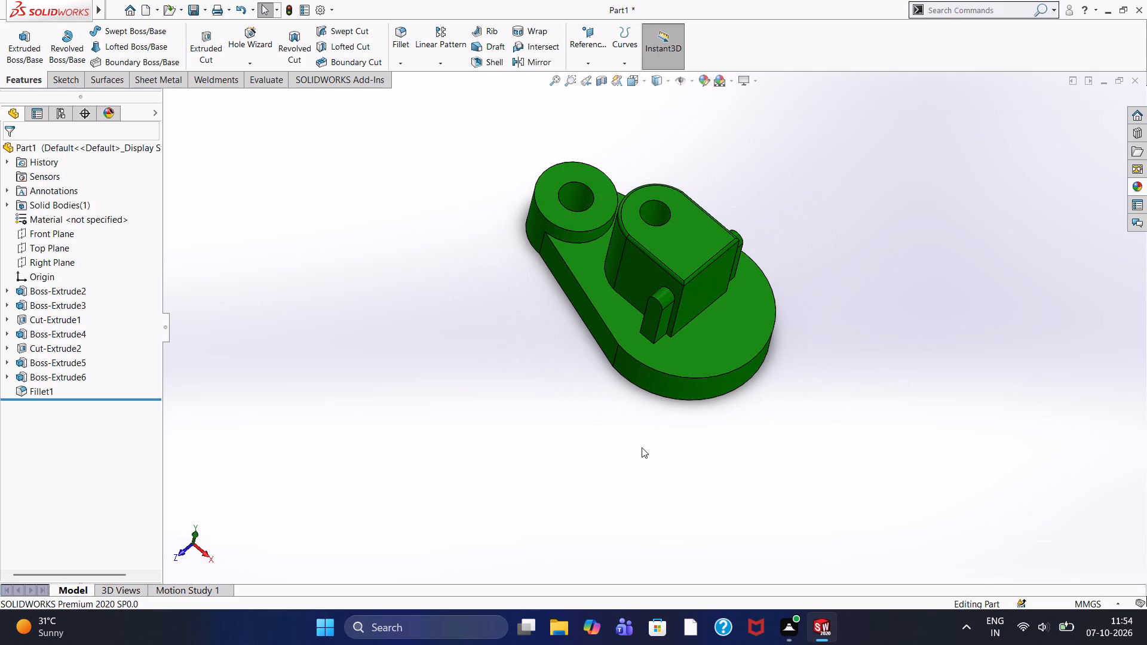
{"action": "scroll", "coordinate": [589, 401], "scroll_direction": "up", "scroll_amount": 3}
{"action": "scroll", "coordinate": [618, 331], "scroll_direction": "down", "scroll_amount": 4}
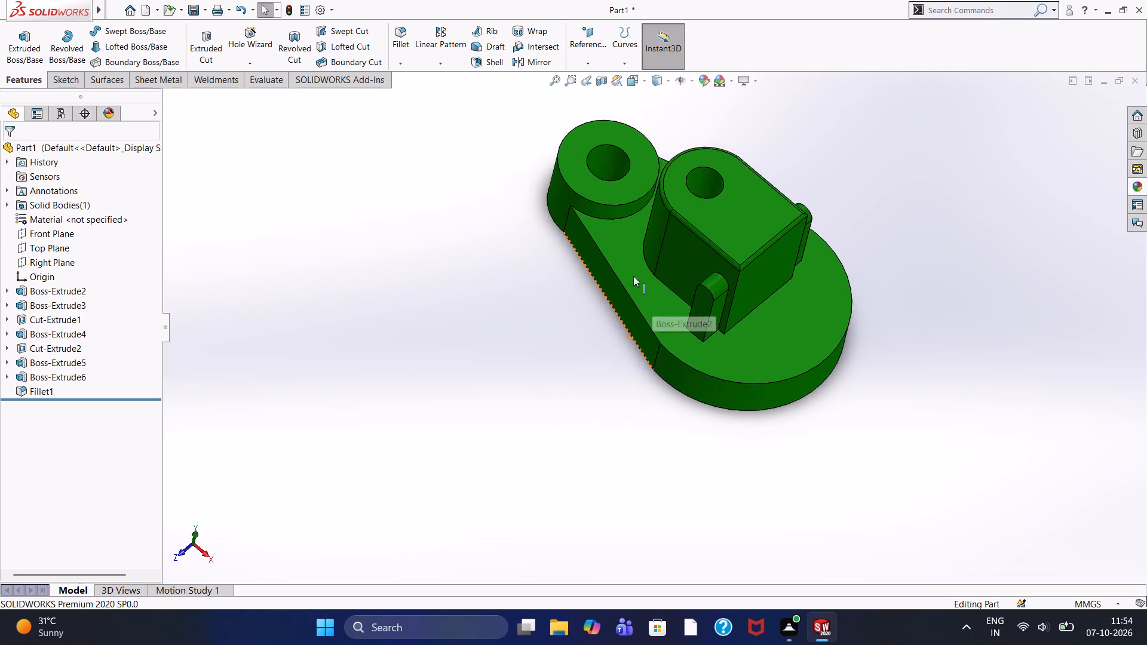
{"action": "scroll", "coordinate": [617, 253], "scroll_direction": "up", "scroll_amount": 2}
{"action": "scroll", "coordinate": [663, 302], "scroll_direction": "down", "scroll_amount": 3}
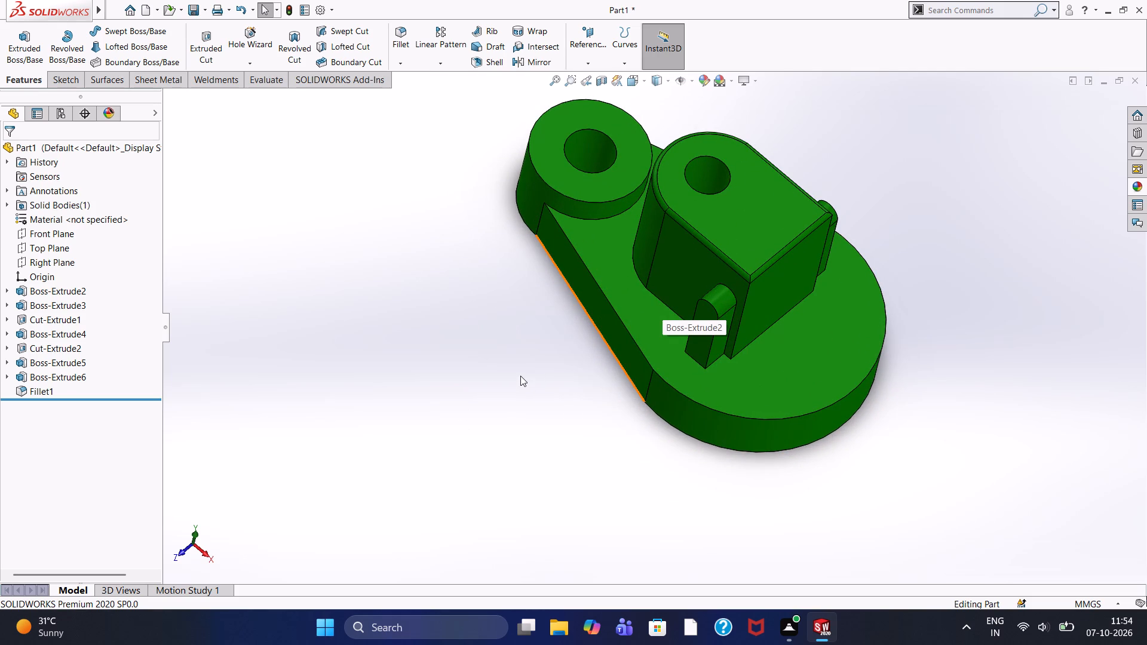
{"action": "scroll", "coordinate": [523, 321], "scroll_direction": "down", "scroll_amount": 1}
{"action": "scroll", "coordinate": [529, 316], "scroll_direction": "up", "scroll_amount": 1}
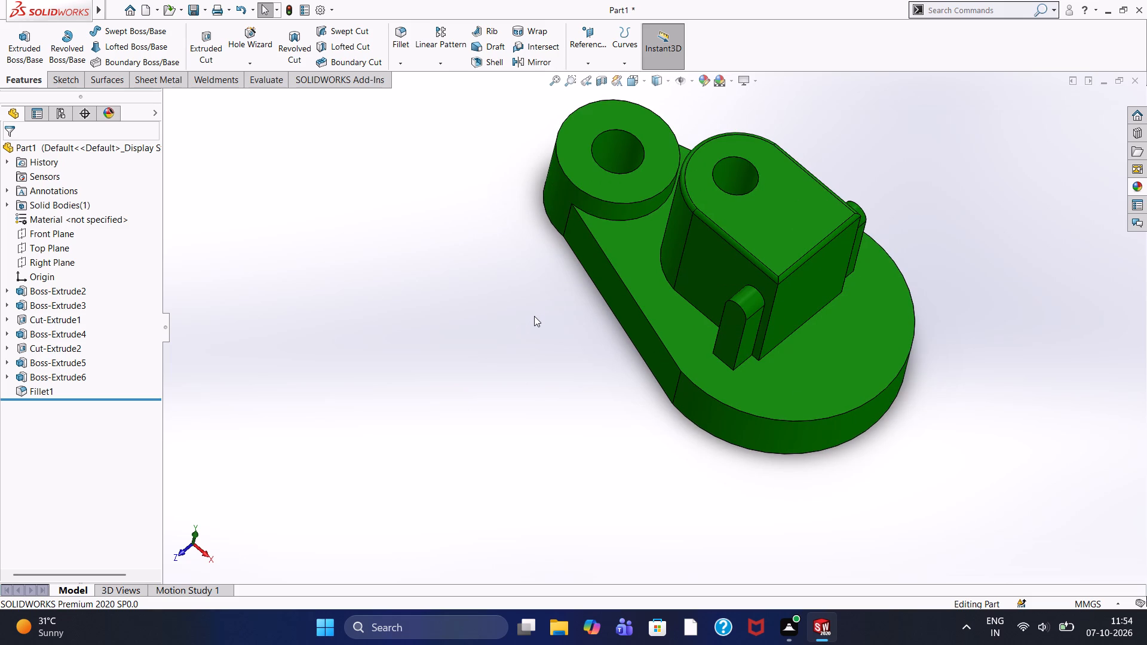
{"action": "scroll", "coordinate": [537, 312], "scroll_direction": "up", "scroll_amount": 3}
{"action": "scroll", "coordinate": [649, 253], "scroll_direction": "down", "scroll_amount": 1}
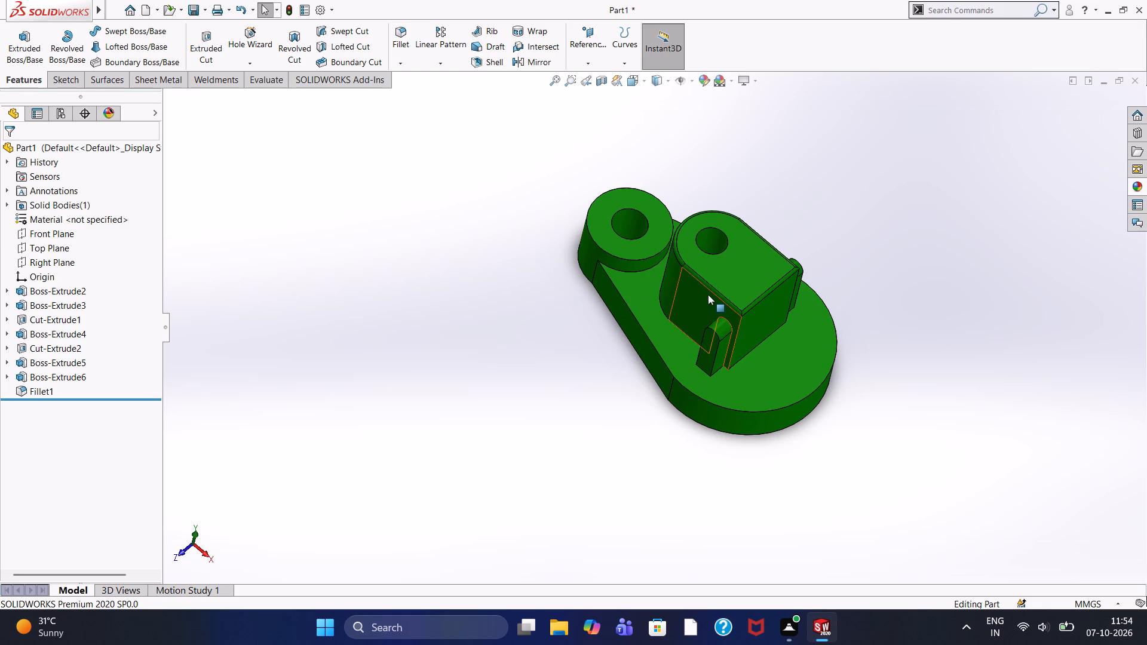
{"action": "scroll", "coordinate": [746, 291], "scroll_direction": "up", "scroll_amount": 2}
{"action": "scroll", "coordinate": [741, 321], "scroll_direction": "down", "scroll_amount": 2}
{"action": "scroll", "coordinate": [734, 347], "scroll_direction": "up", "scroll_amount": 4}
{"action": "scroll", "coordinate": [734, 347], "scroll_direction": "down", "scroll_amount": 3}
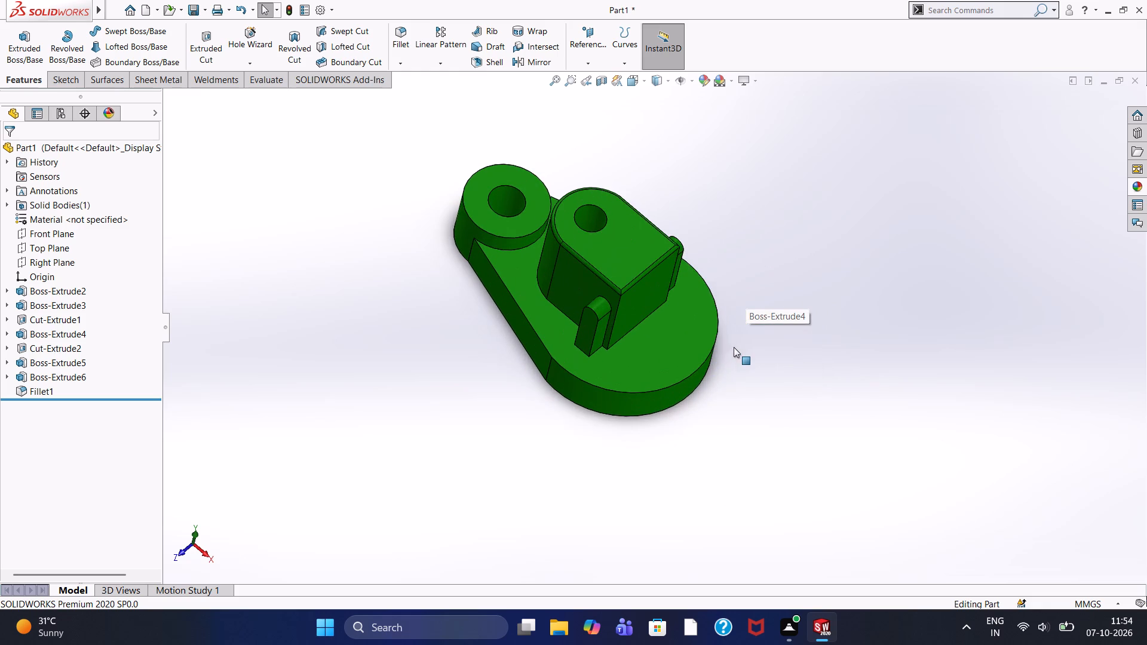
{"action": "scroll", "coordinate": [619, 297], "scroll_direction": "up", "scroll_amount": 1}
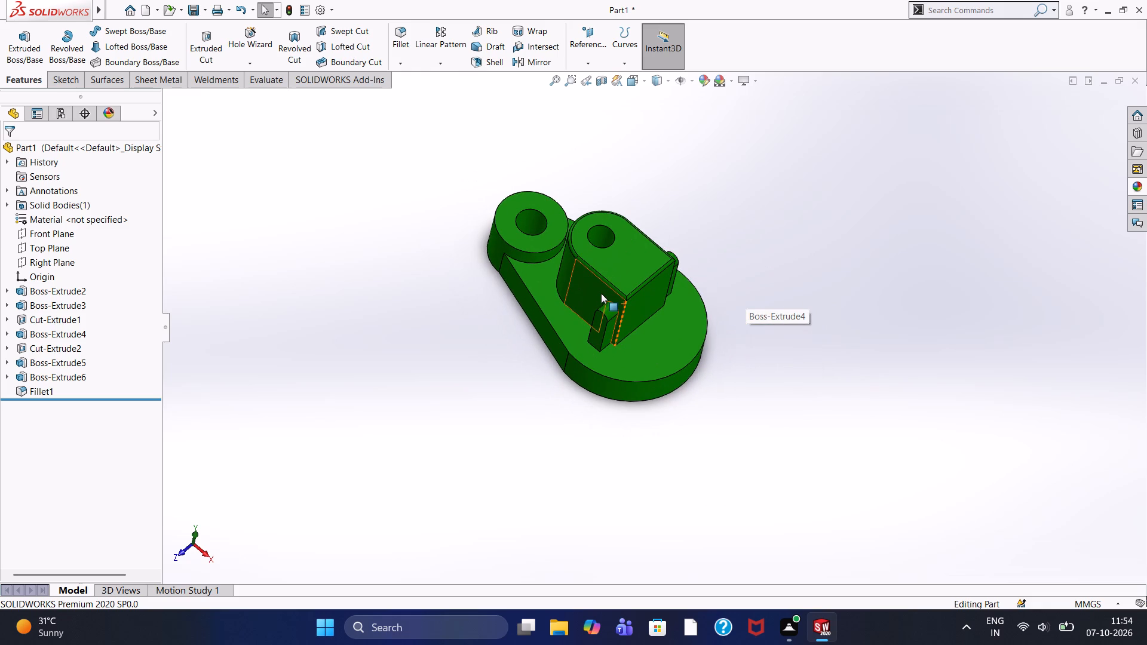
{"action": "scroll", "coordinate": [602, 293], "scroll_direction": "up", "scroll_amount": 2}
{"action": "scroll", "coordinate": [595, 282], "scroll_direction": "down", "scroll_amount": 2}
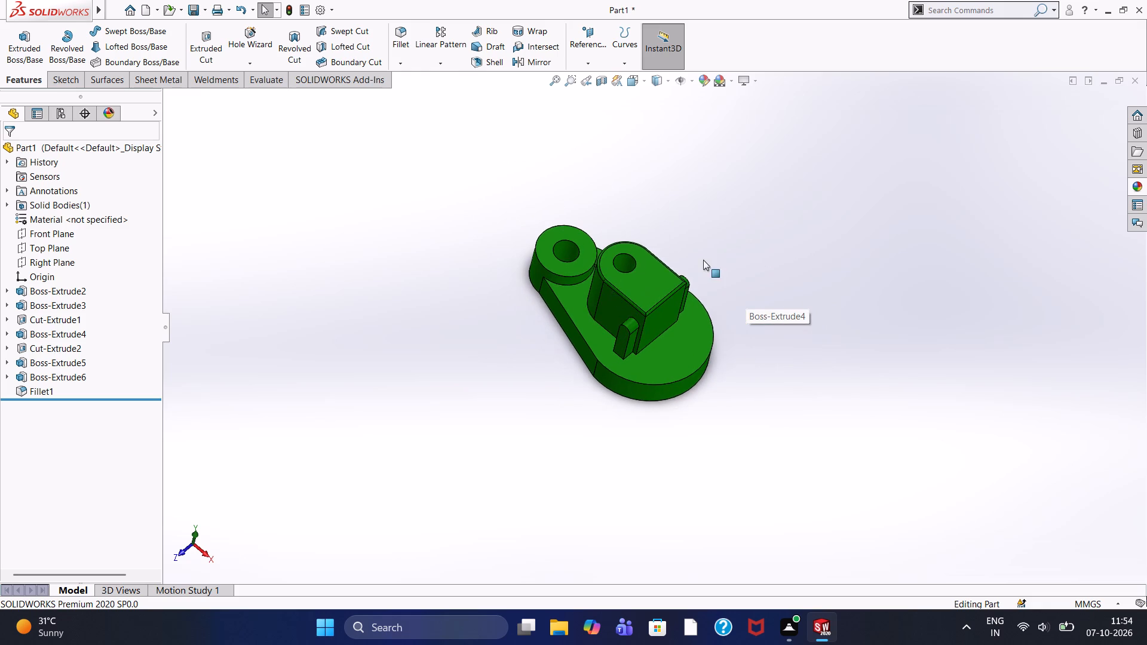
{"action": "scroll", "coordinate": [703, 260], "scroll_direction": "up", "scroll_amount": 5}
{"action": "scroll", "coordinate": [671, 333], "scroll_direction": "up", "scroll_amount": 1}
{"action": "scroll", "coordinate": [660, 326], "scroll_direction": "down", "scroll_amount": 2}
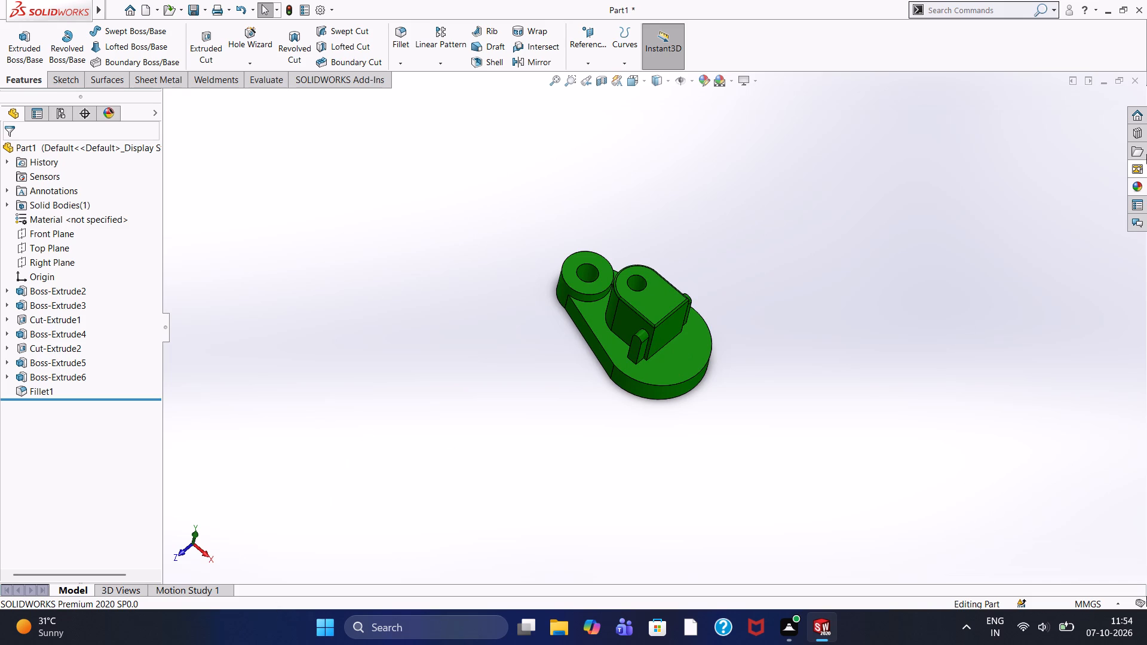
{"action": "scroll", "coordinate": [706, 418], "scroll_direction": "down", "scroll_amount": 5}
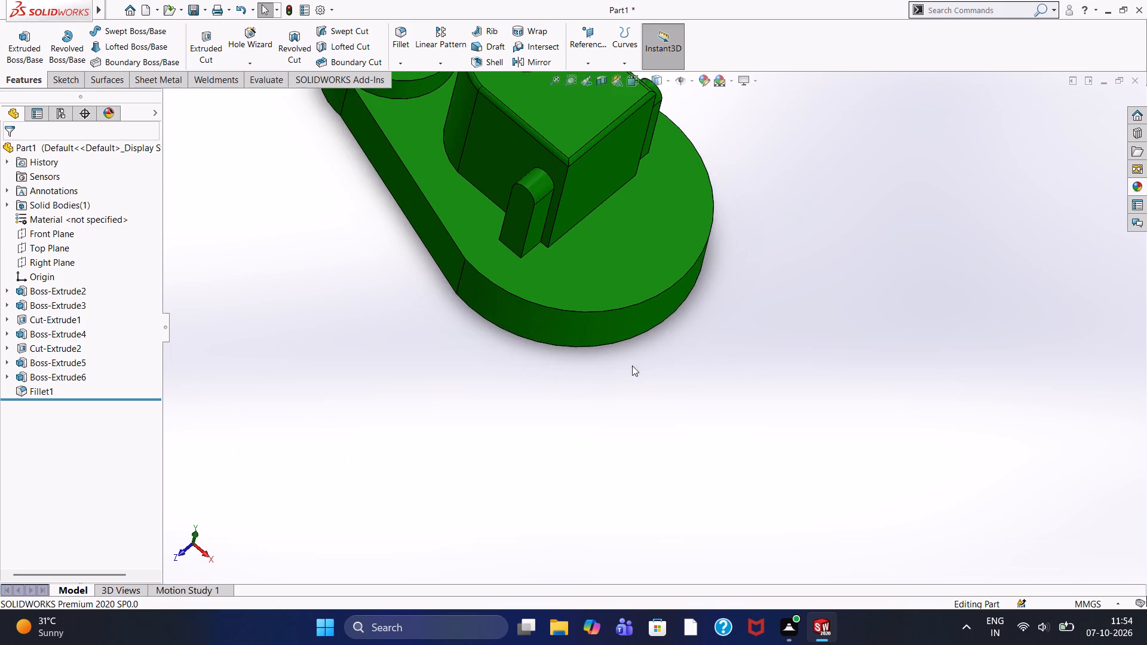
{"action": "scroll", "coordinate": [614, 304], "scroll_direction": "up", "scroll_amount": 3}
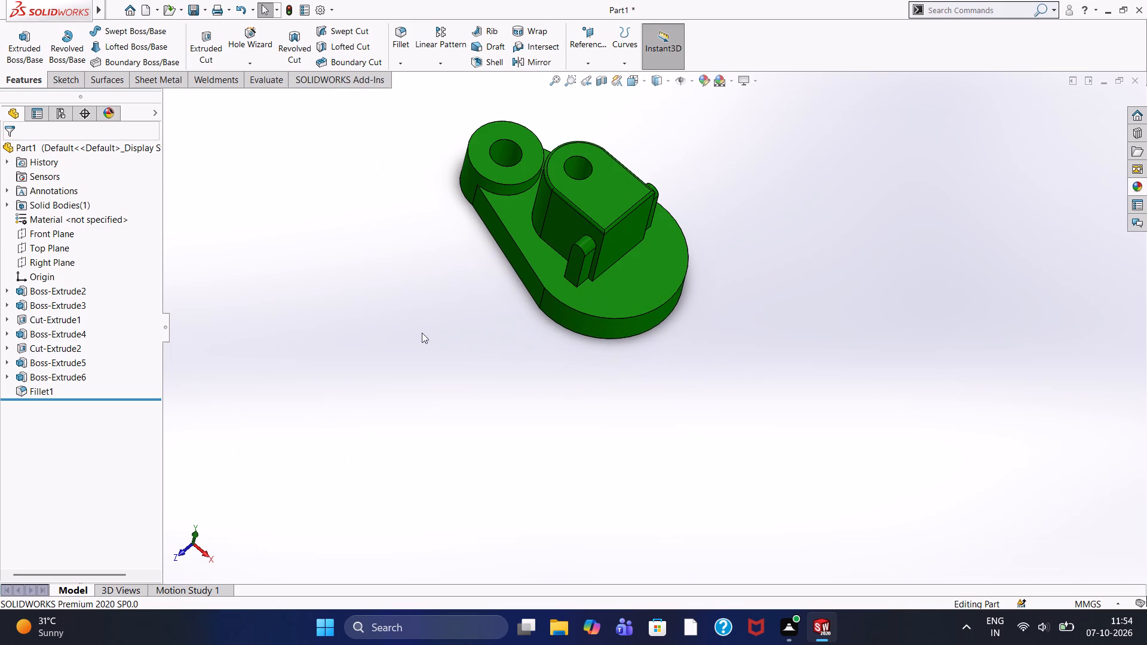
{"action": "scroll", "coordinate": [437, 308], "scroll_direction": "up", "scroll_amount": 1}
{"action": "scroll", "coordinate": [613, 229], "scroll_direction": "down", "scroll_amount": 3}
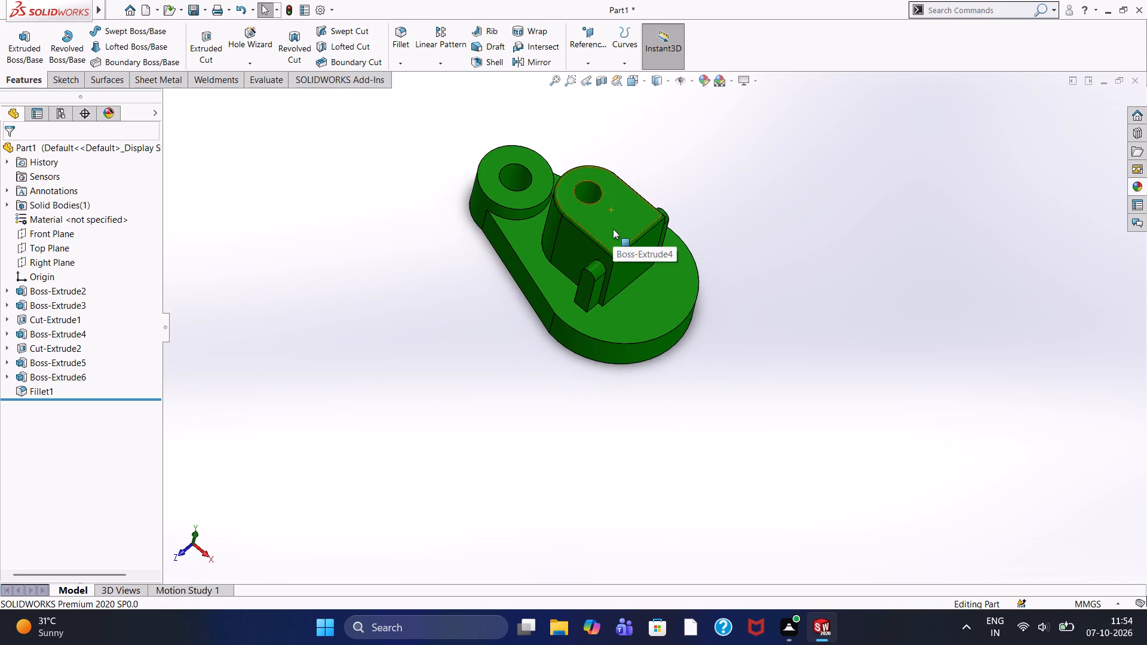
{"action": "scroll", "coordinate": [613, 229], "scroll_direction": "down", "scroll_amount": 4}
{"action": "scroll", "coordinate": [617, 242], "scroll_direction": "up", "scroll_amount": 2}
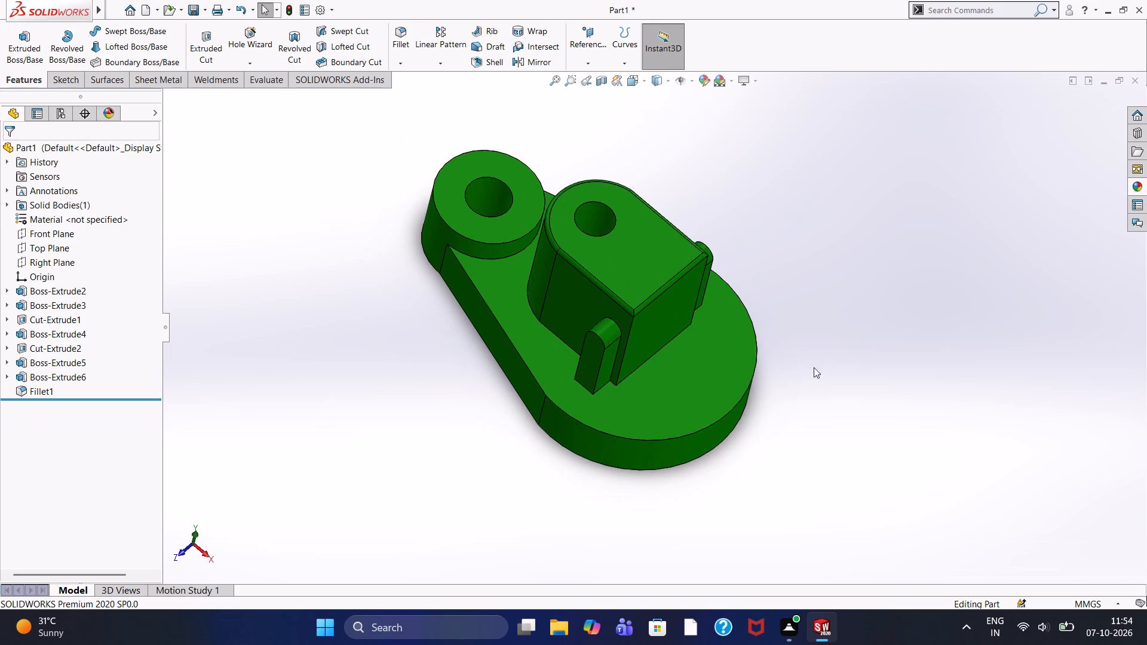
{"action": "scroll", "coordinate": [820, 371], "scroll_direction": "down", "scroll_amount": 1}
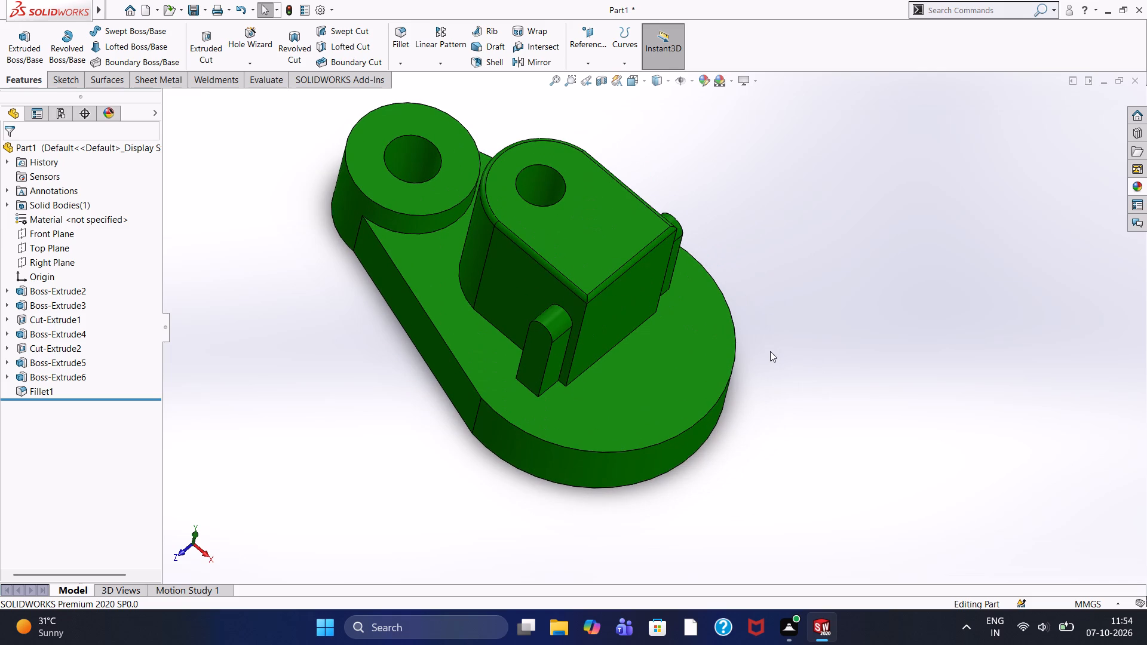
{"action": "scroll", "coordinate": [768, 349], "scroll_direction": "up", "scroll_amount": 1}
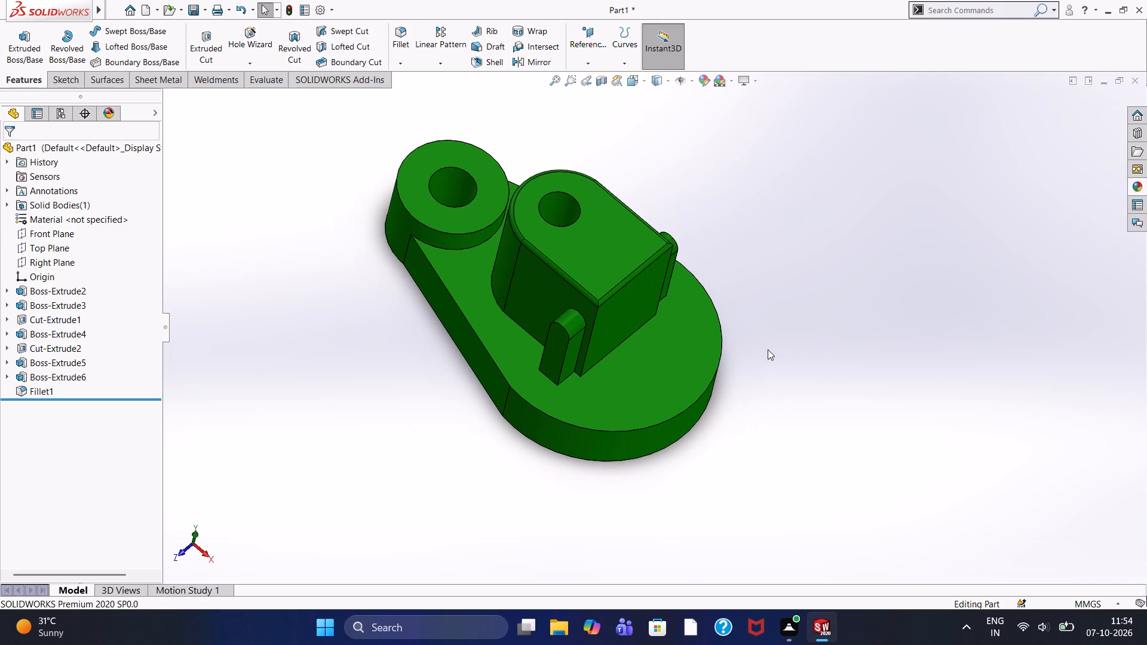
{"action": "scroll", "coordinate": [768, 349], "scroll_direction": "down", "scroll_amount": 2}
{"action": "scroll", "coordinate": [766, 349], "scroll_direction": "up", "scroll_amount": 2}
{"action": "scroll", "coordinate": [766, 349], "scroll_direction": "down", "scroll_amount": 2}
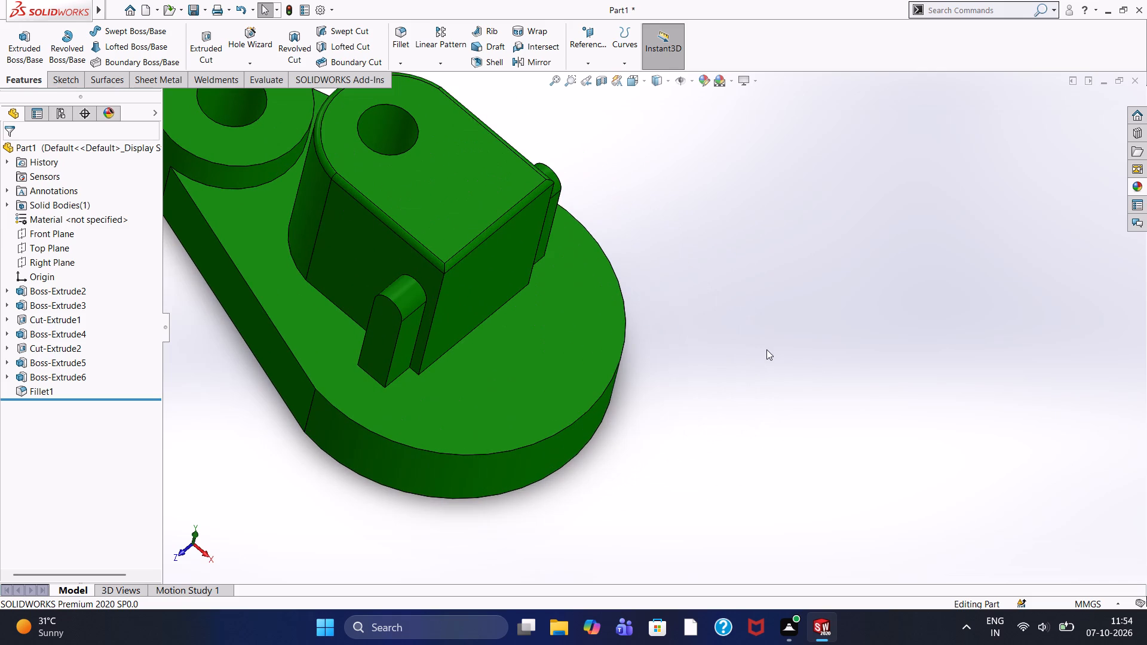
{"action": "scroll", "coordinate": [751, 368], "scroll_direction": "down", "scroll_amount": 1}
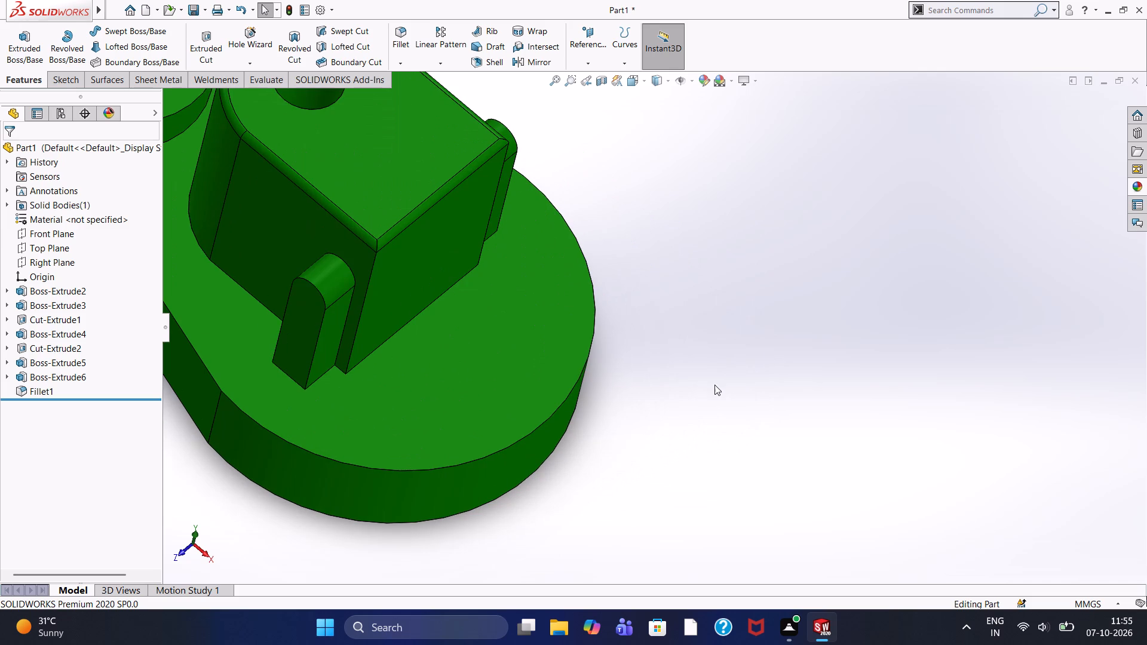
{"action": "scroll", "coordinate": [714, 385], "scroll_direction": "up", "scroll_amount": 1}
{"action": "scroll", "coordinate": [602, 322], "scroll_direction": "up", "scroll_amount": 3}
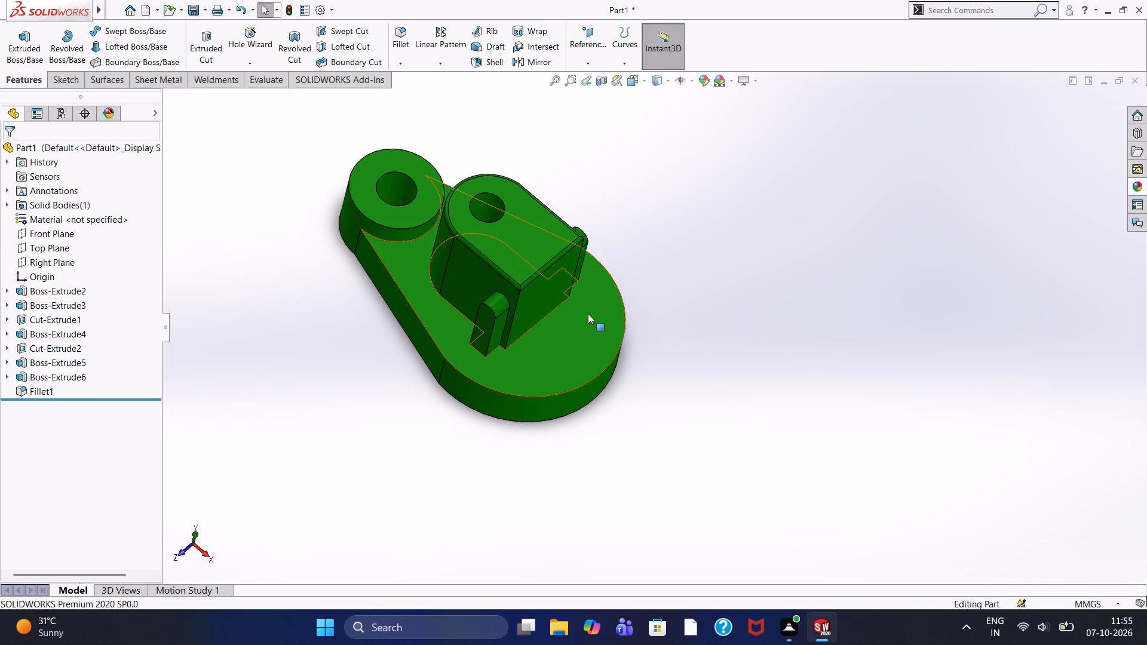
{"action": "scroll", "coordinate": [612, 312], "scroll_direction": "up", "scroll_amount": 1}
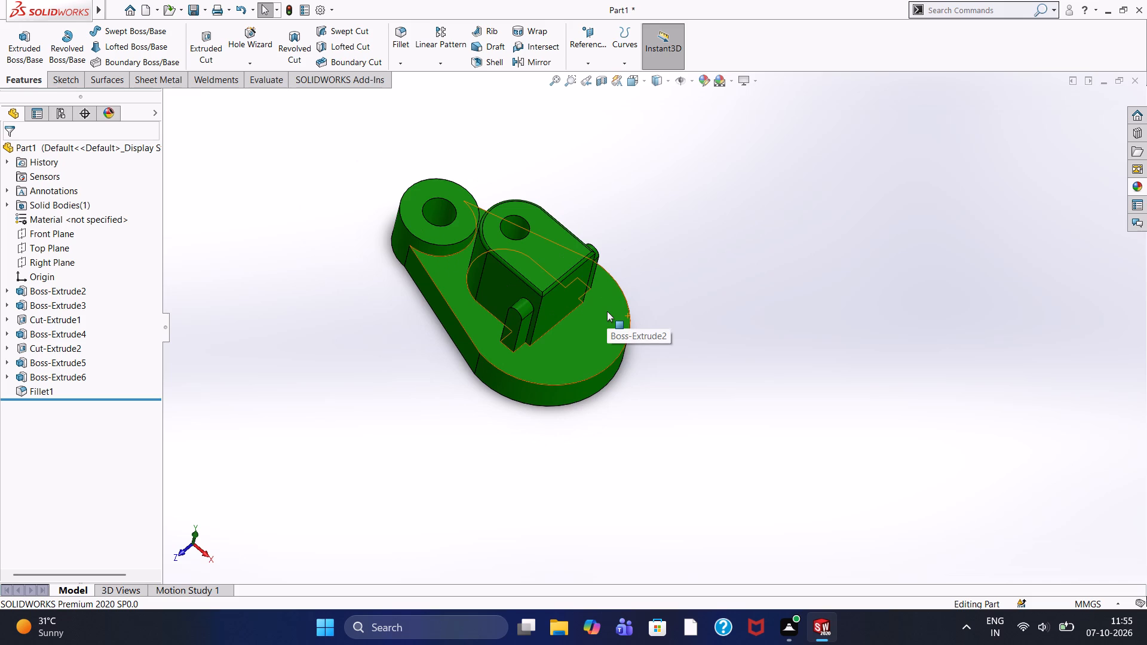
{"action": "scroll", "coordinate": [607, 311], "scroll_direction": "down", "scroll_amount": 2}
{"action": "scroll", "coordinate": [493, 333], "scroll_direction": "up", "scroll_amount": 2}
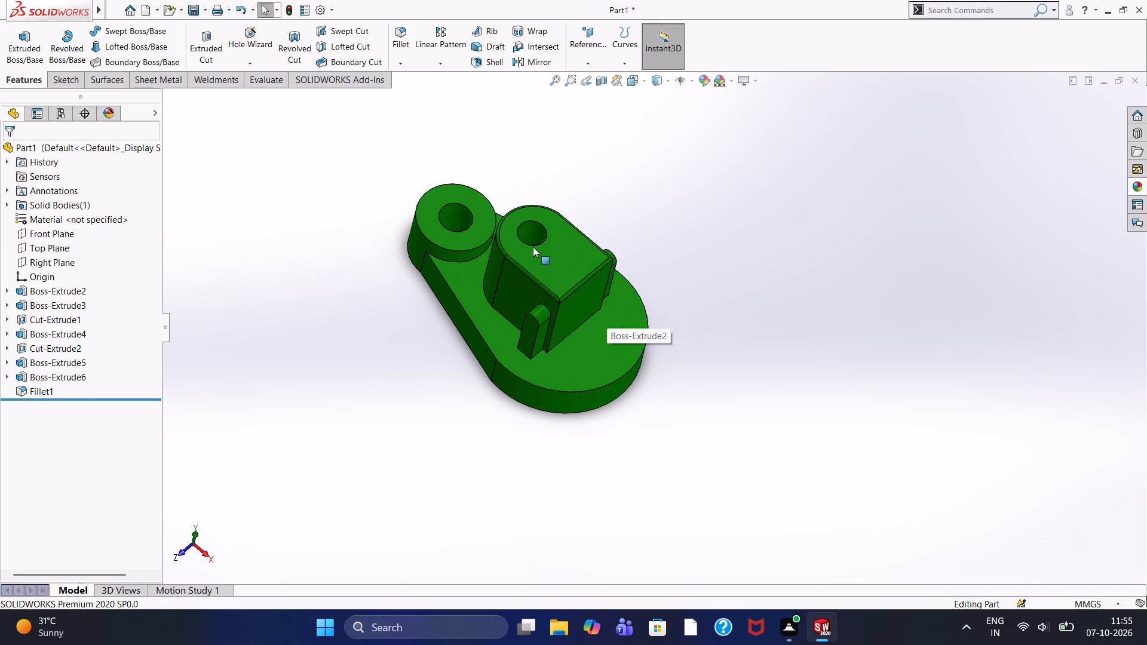
Fillet the top circular edge of the hole in the round-ended block with a 2 mm symmetric radius.
{"action": "scroll", "coordinate": [532, 253], "scroll_direction": "down", "scroll_amount": 5}
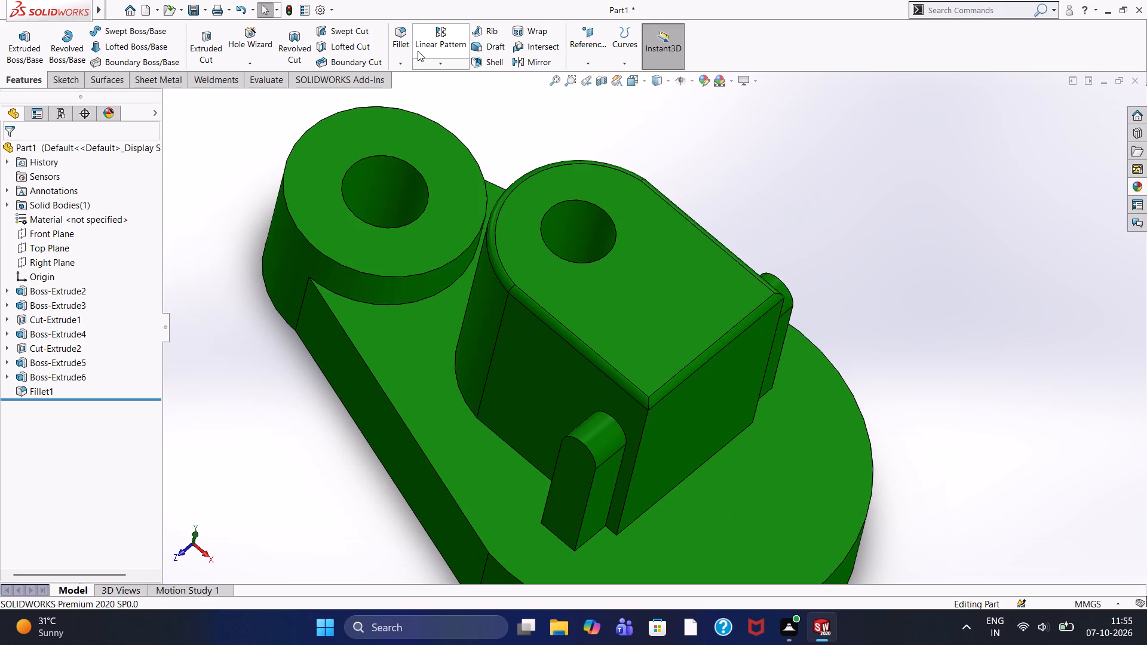
{"action": "left_click", "coordinate": [400, 48]}
{"action": "left_click", "coordinate": [556, 206]}
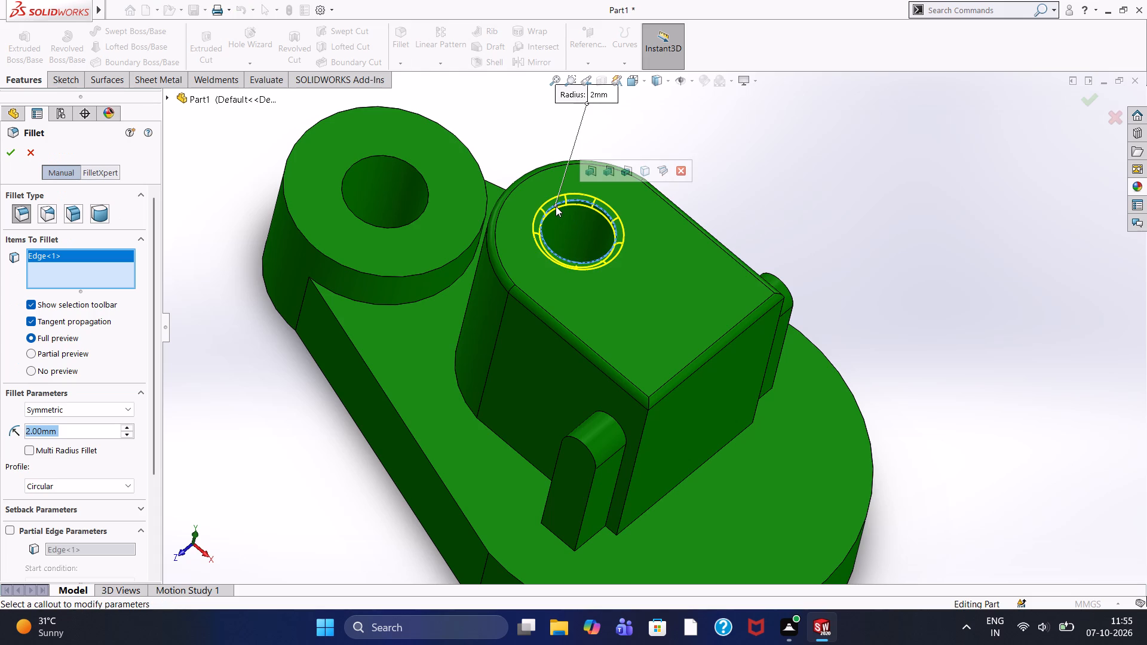
{"action": "left_click", "coordinate": [2, 148]}
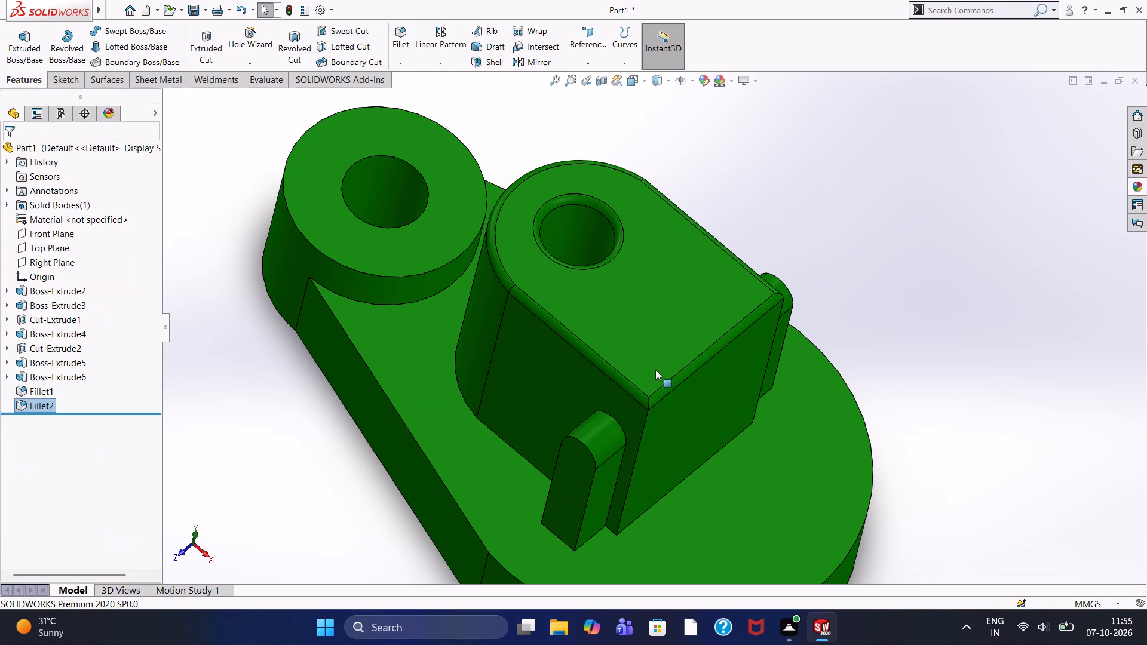
Inspect the block's filleted hole rim, the side bosses and the base plate's side from several oblique angles.
{"action": "middle_click_drag", "start_coordinate": [365, 440], "coordinate": [318, 439]}
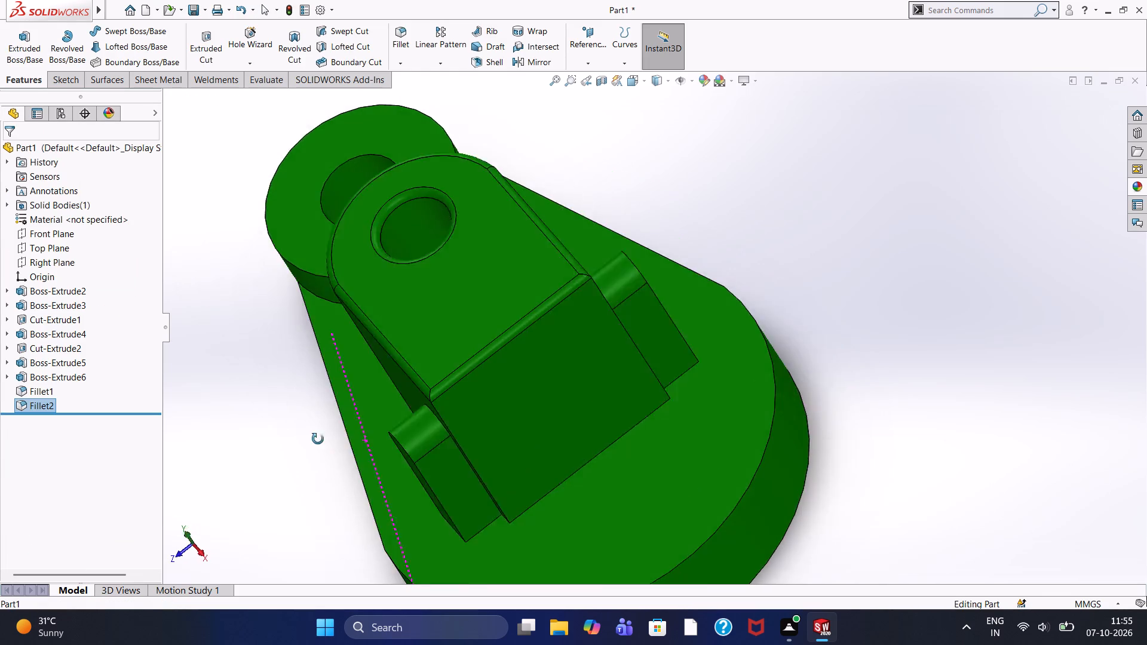
{"action": "middle_click_drag", "start_coordinate": [318, 439], "coordinate": [475, 379]}
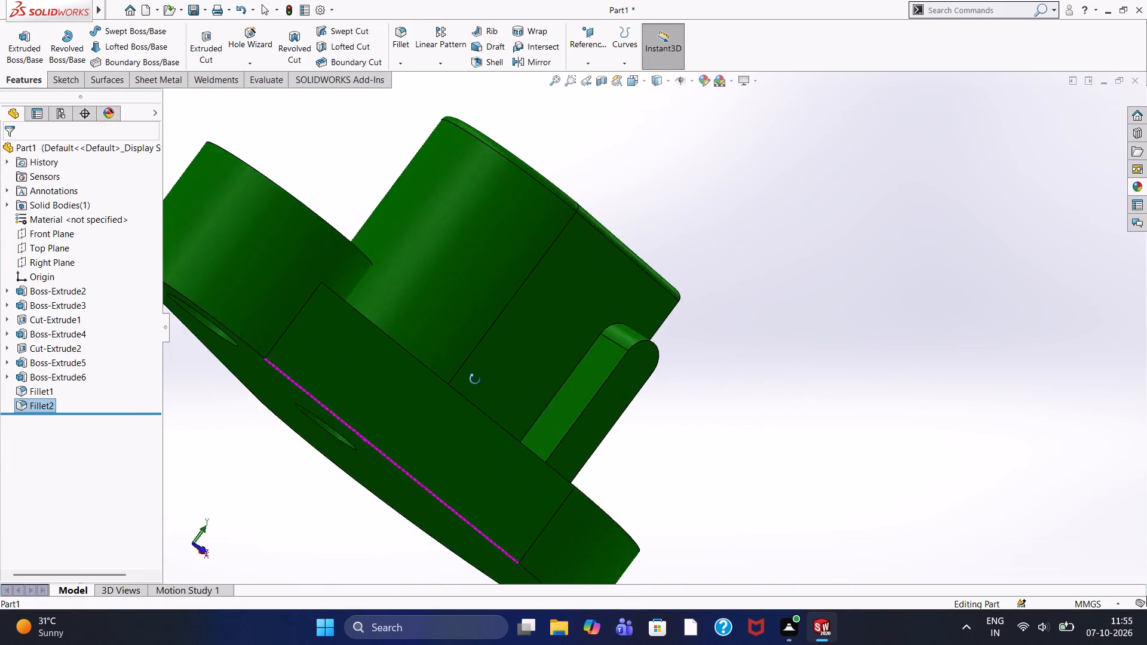
{"action": "middle_click_drag", "start_coordinate": [475, 379], "coordinate": [413, 394]}
{"action": "scroll", "coordinate": [378, 502], "scroll_direction": "up", "scroll_amount": 1}
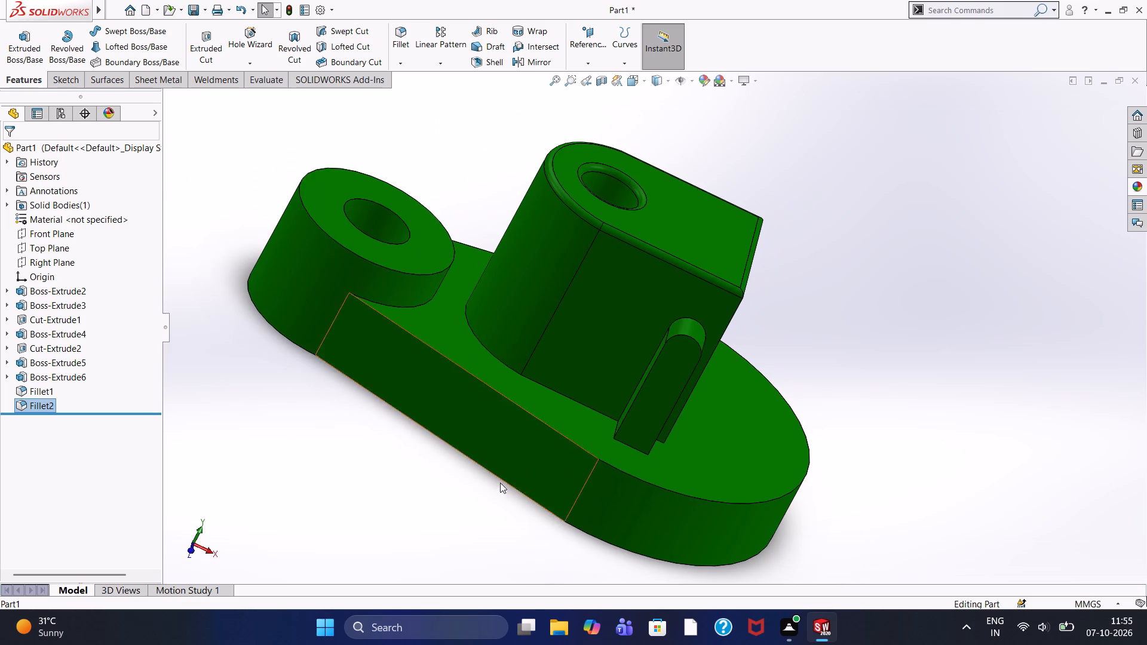
{"action": "middle_click_drag", "start_coordinate": [445, 502], "coordinate": [361, 474]}
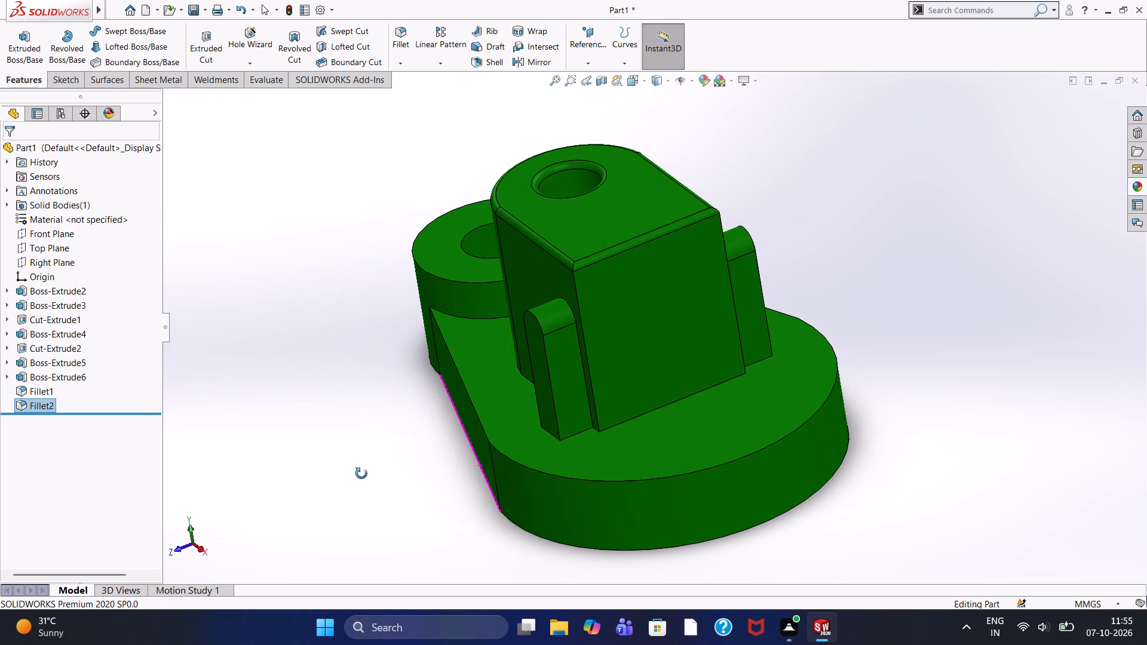
{"action": "middle_click_drag", "start_coordinate": [361, 474], "coordinate": [361, 474]}
{"action": "middle_click_drag", "start_coordinate": [410, 428], "coordinate": [431, 461]}
{"action": "middle_click_drag", "start_coordinate": [434, 466], "coordinate": [444, 483]}
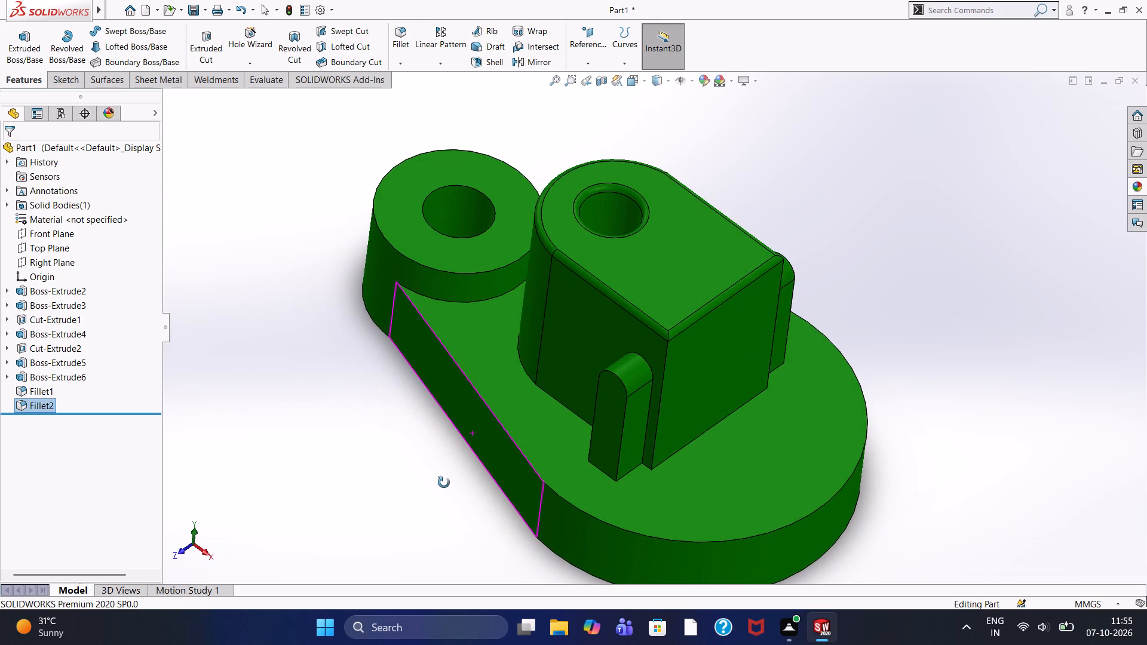
{"action": "middle_click_drag", "start_coordinate": [444, 483], "coordinate": [458, 497]}
{"action": "scroll", "coordinate": [364, 644], "scroll_direction": "down", "scroll_amount": 4}
{"action": "scroll", "coordinate": [361, 644], "scroll_direction": "up", "scroll_amount": 3}
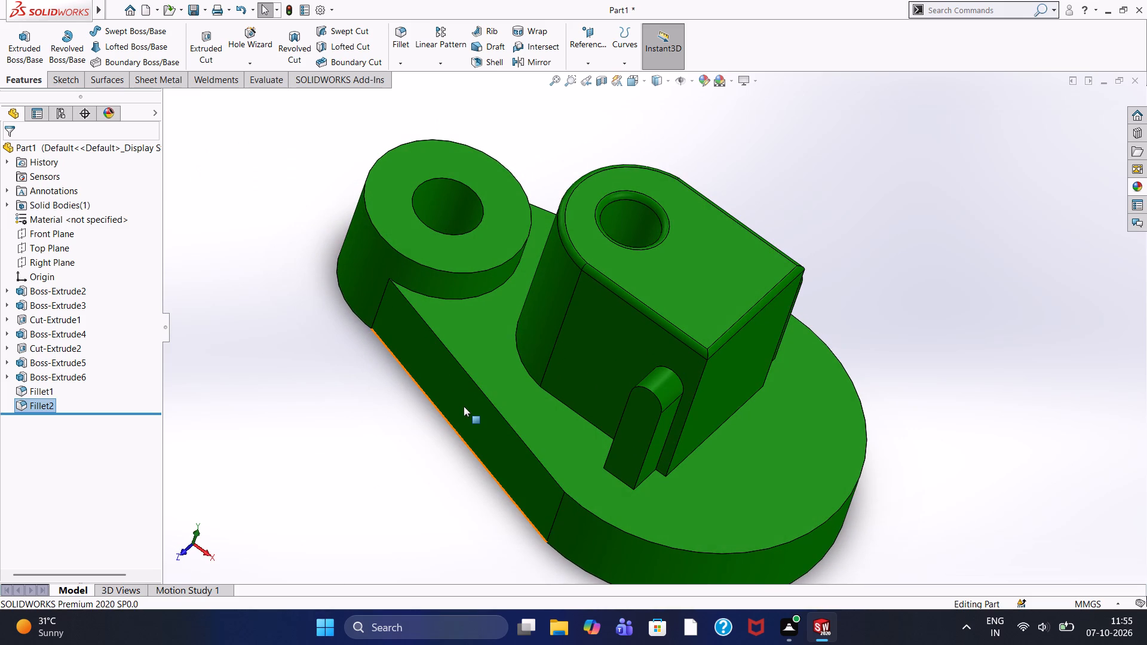
Inspect the round-ended block, the side bosses and the base plate's outer edges from both ends of the part.
{"action": "scroll", "coordinate": [501, 416], "scroll_direction": "up", "scroll_amount": 3}
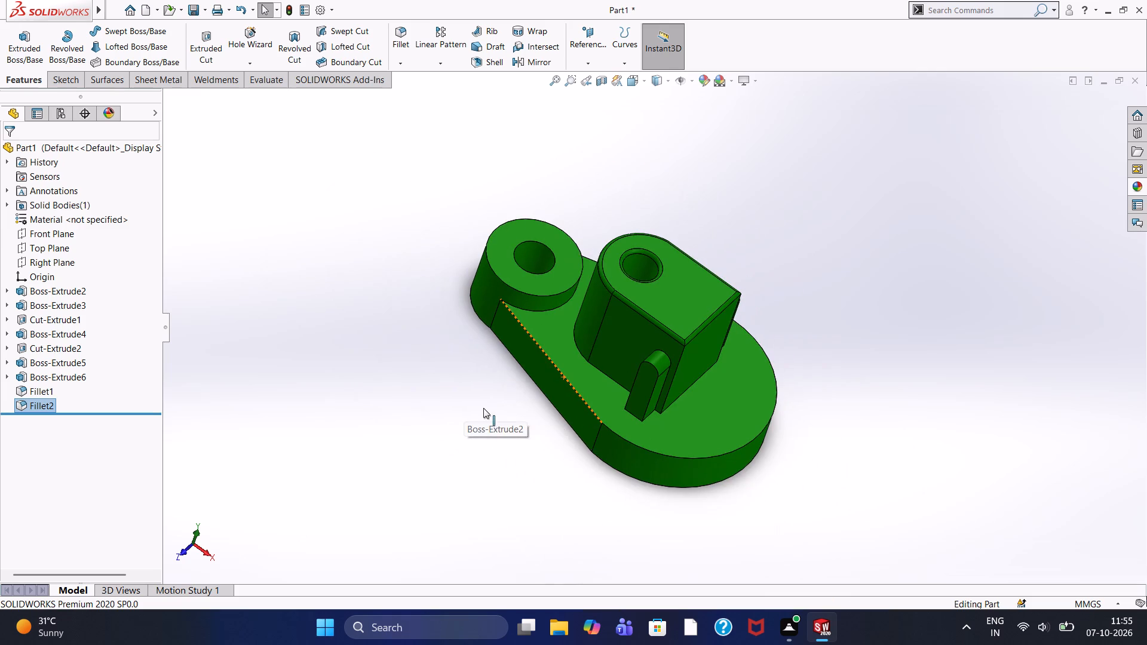
{"action": "scroll", "coordinate": [637, 509], "scroll_direction": "up", "scroll_amount": 2}
{"action": "scroll", "coordinate": [677, 419], "scroll_direction": "down", "scroll_amount": 4}
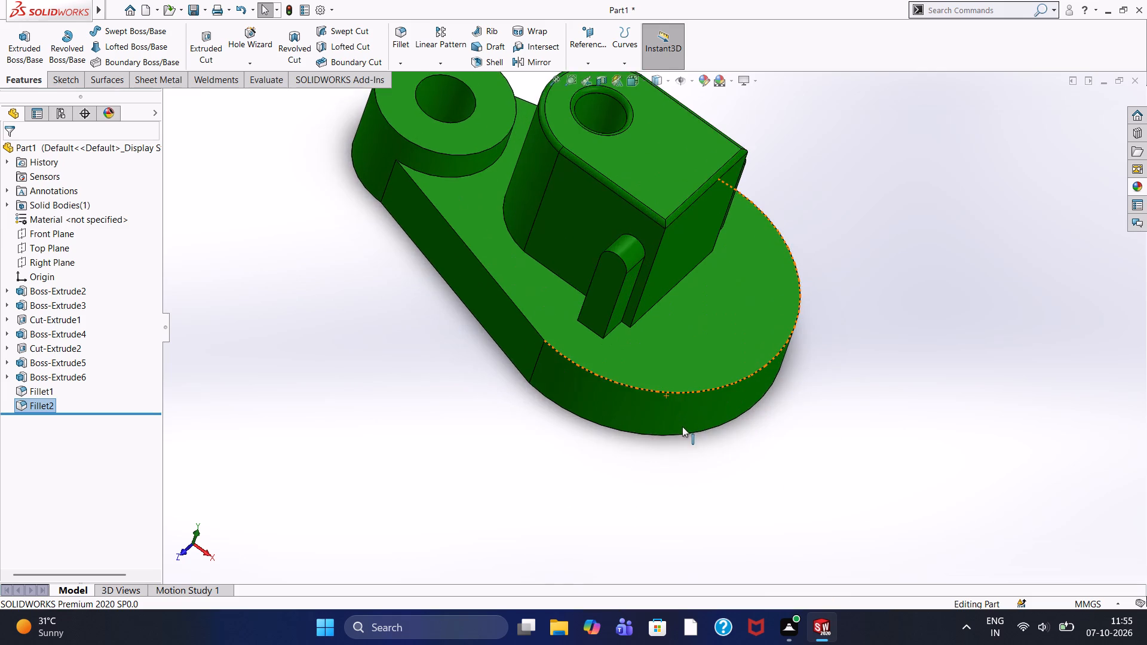
{"action": "scroll", "coordinate": [688, 419], "scroll_direction": "up", "scroll_amount": 4}
{"action": "middle_click_drag", "start_coordinate": [699, 414], "coordinate": [648, 251]}
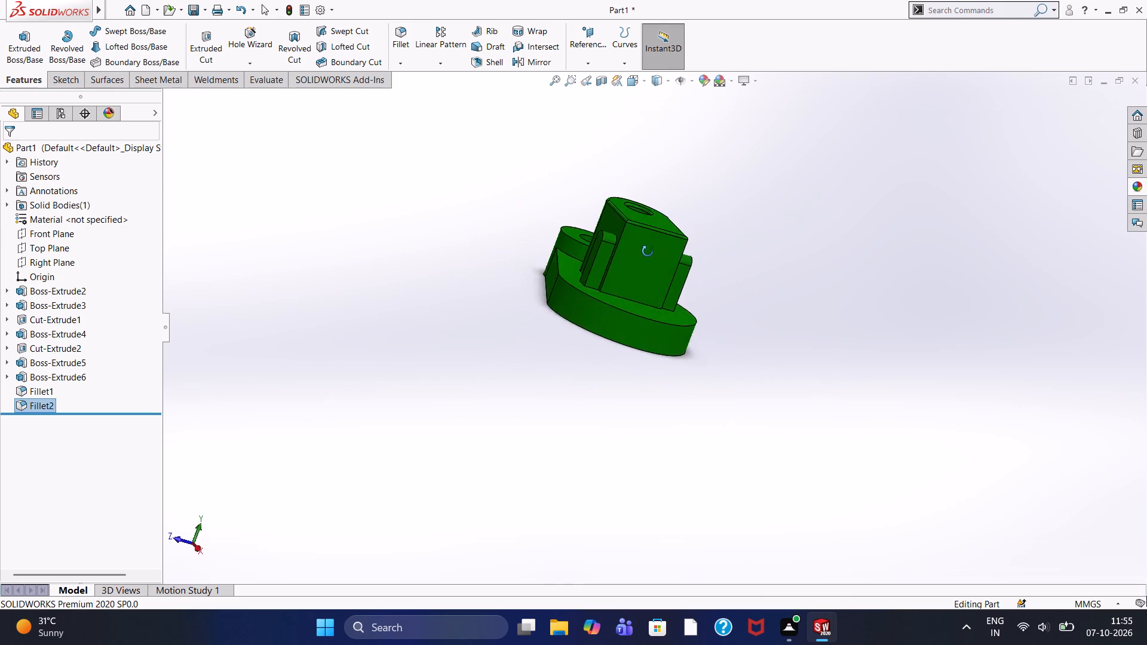
{"action": "middle_click_drag", "start_coordinate": [648, 251], "coordinate": [459, 210]}
{"action": "scroll", "coordinate": [646, 189], "scroll_direction": "down", "scroll_amount": 2}
{"action": "middle_click_drag", "start_coordinate": [703, 195], "coordinate": [707, 282]}
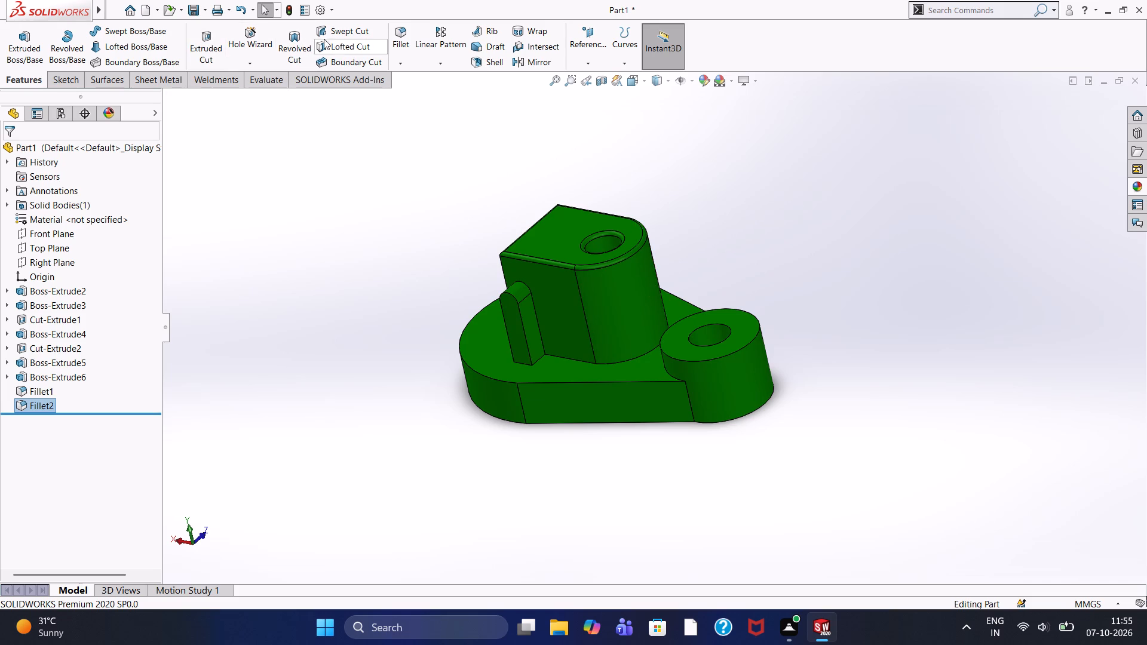
Fillet the two straight top edges of the base plate, one on each side, with a 2 mm symmetric radius.
{"action": "left_click", "coordinate": [399, 36]}
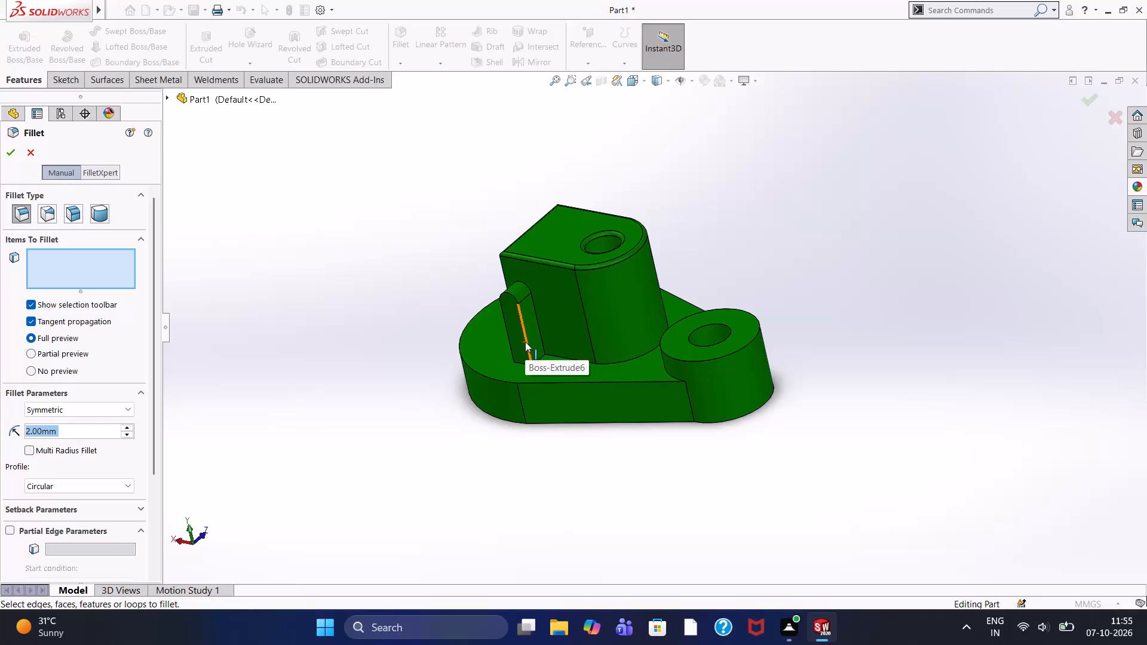
{"action": "scroll", "coordinate": [594, 320], "scroll_direction": "down", "scroll_amount": 3}
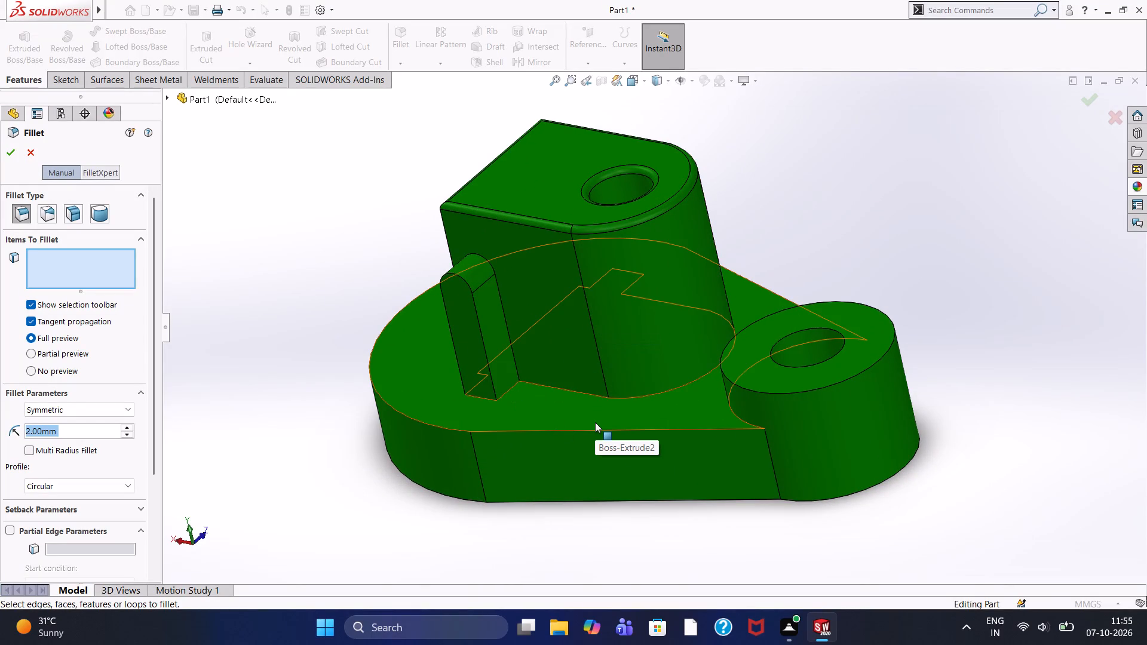
{"action": "scroll", "coordinate": [595, 422], "scroll_direction": "down", "scroll_amount": 1}
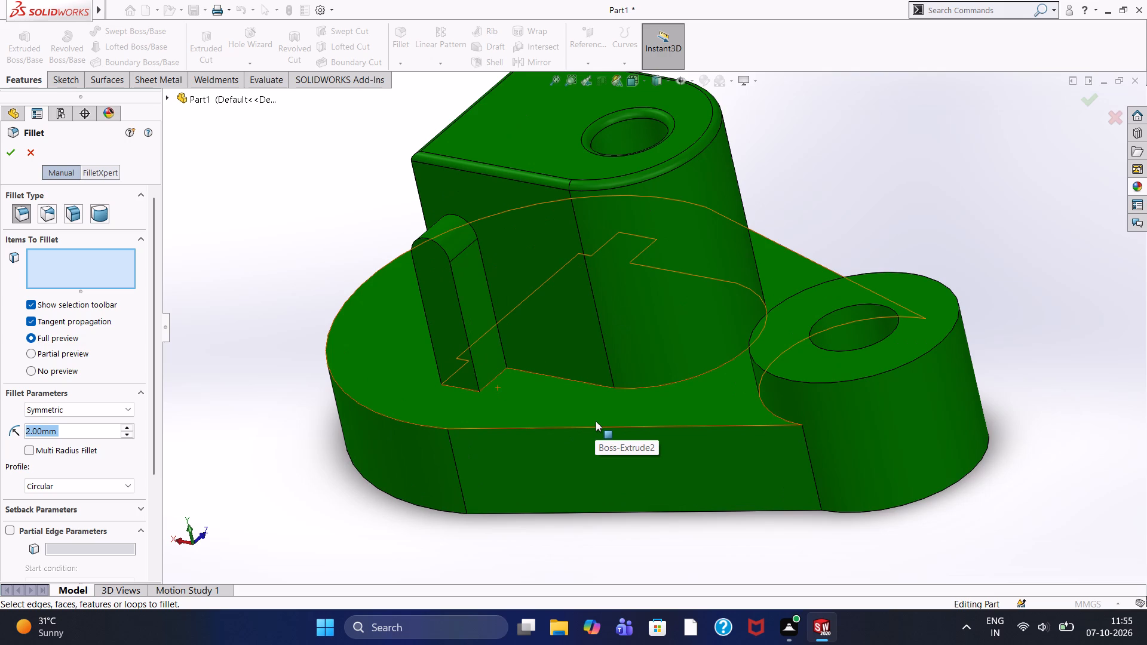
{"action": "scroll", "coordinate": [596, 421], "scroll_direction": "down", "scroll_amount": 1}
{"action": "scroll", "coordinate": [596, 421], "scroll_direction": "up", "scroll_amount": 2}
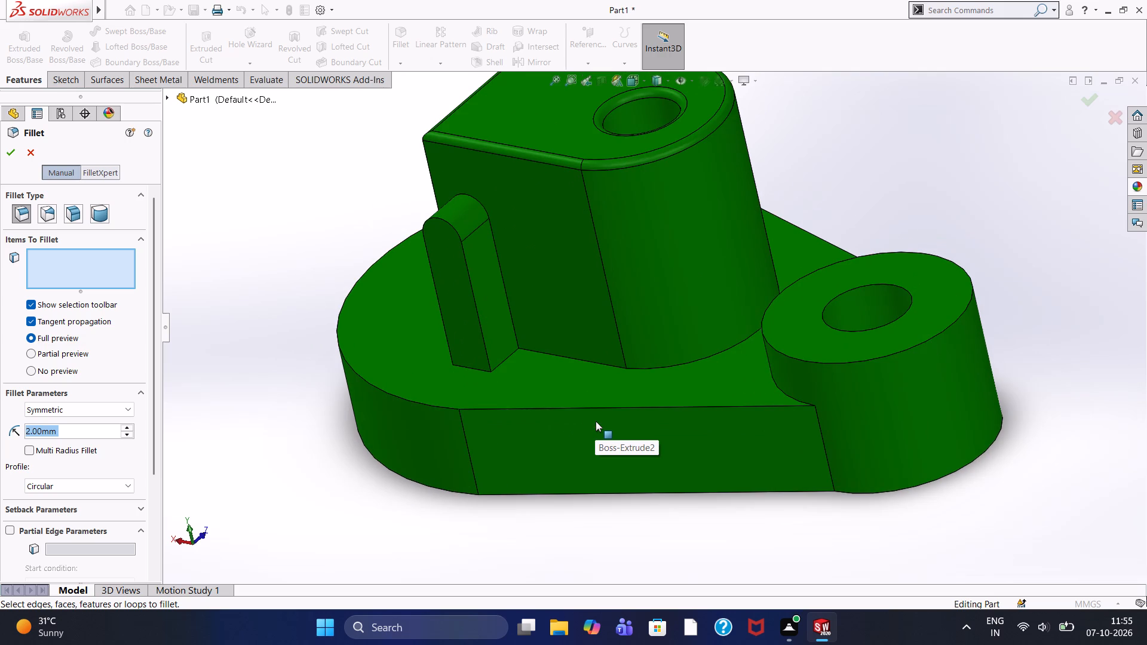
{"action": "scroll", "coordinate": [596, 421], "scroll_direction": "down", "scroll_amount": 2}
{"action": "scroll", "coordinate": [596, 421], "scroll_direction": "up", "scroll_amount": 1}
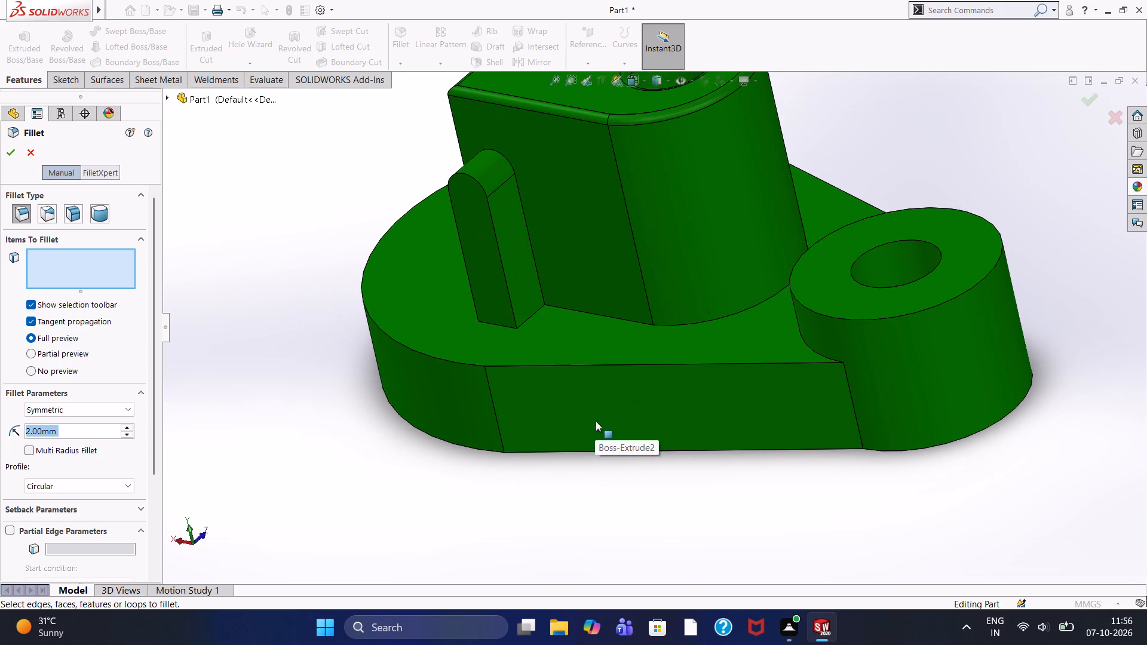
{"action": "scroll", "coordinate": [596, 421], "scroll_direction": "down", "scroll_amount": 1}
{"action": "scroll", "coordinate": [596, 421], "scroll_direction": "up", "scroll_amount": 1}
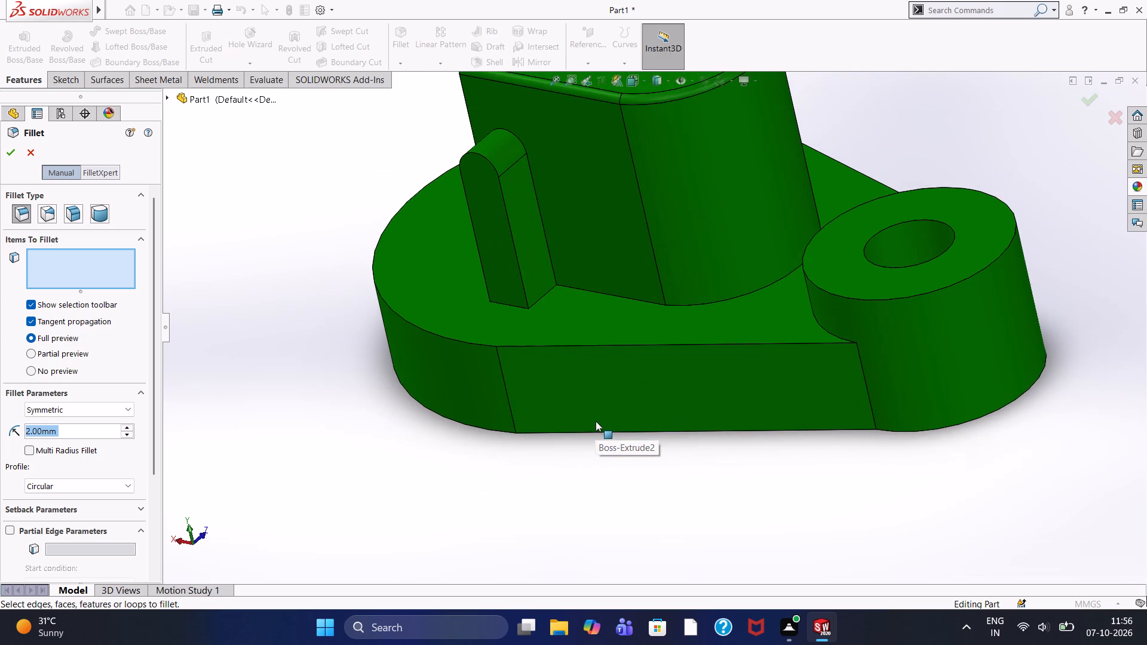
{"action": "scroll", "coordinate": [596, 421], "scroll_direction": "down", "scroll_amount": 1}
{"action": "scroll", "coordinate": [596, 421], "scroll_direction": "up", "scroll_amount": 1}
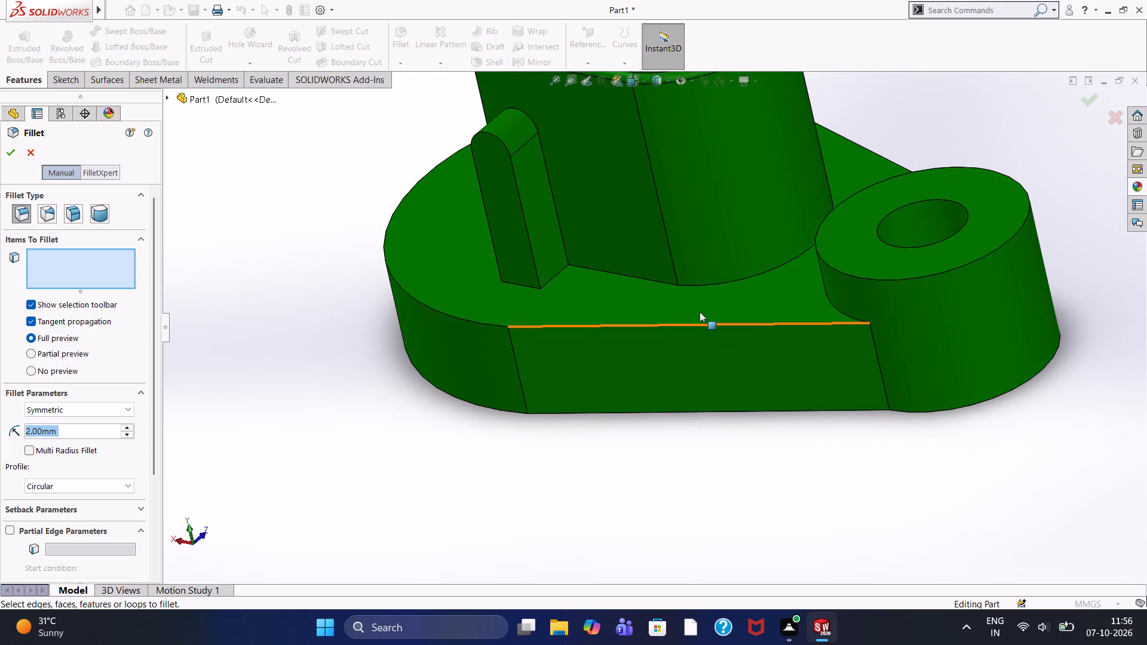
{"action": "scroll", "coordinate": [691, 318], "scroll_direction": "down", "scroll_amount": 1}
{"action": "scroll", "coordinate": [766, 197], "scroll_direction": "up", "scroll_amount": 4}
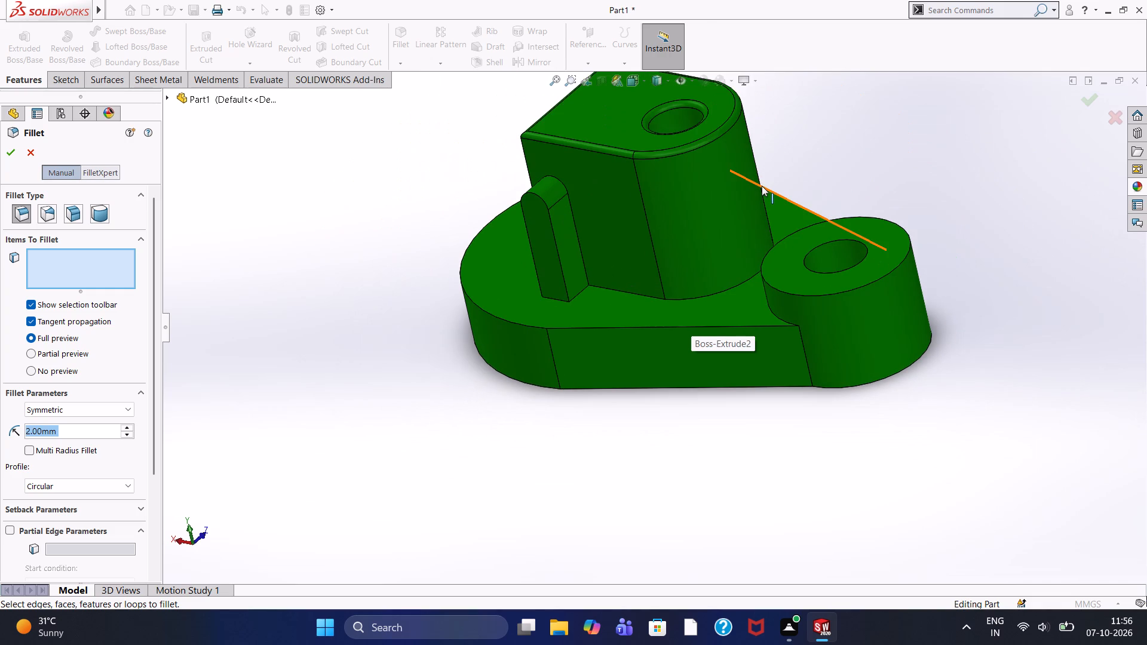
{"action": "scroll", "coordinate": [762, 186], "scroll_direction": "up", "scroll_amount": 2}
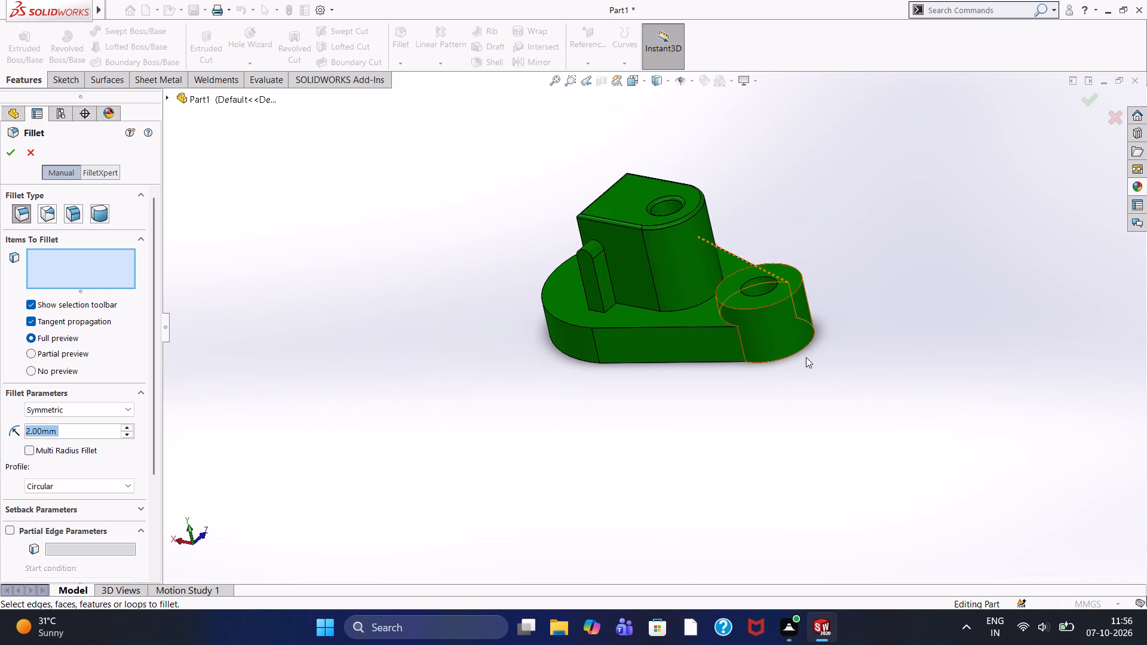
{"action": "scroll", "coordinate": [721, 322], "scroll_direction": "down", "scroll_amount": 3}
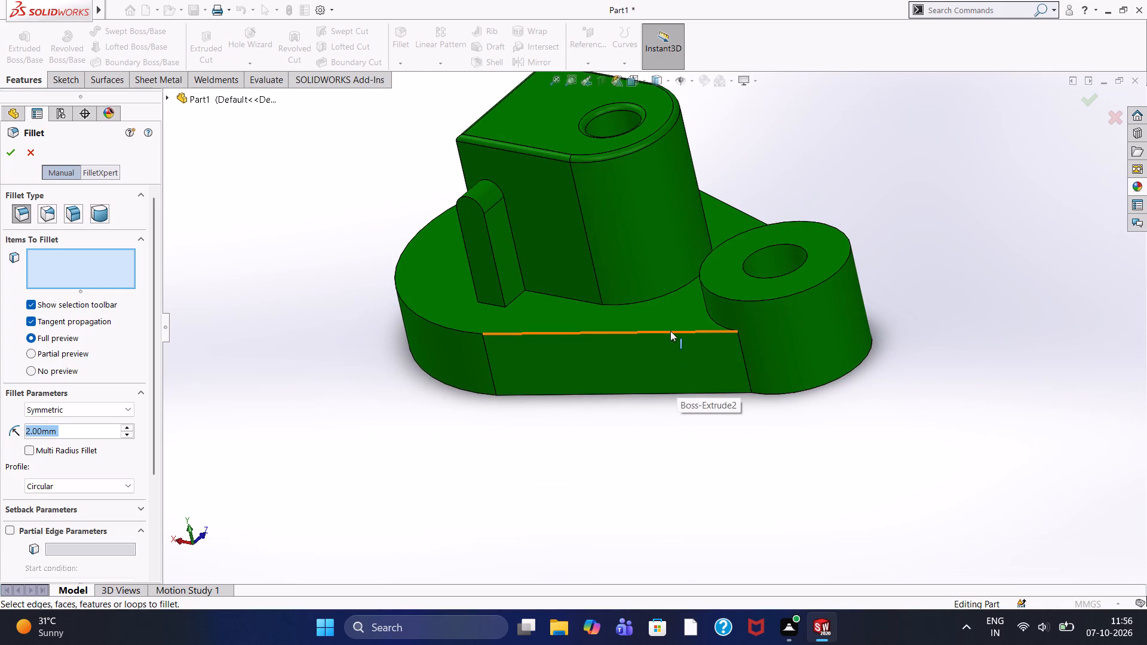
{"action": "left_click", "coordinate": [670, 331]}
{"action": "scroll", "coordinate": [427, 343], "scroll_direction": "up", "scroll_amount": 1}
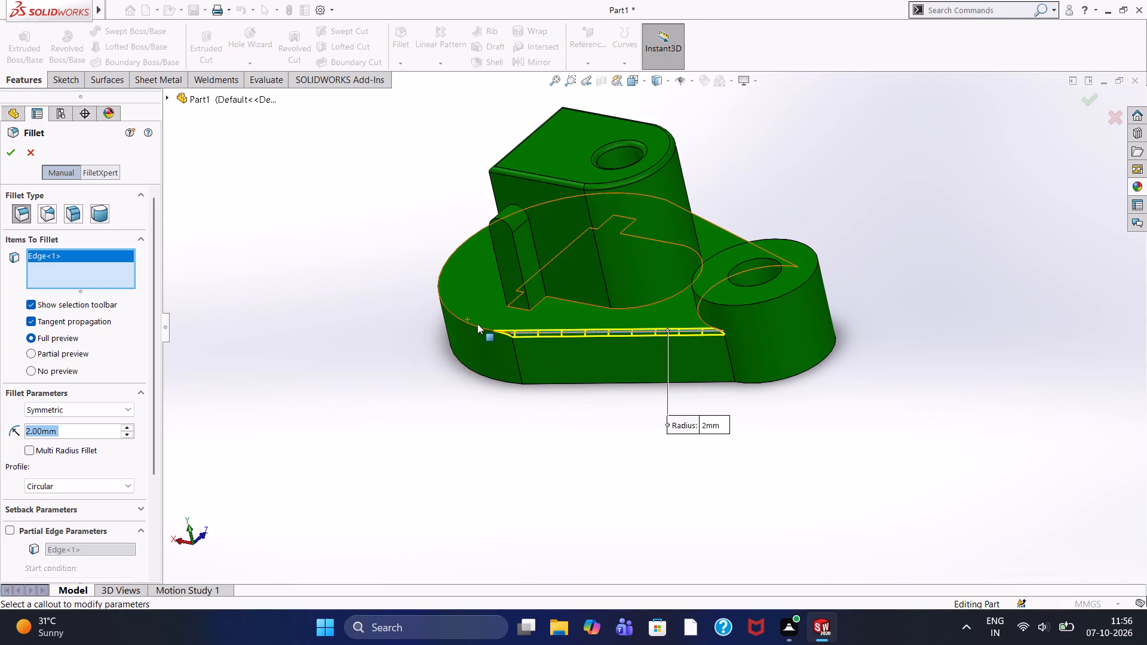
{"action": "left_click", "coordinate": [476, 324]}
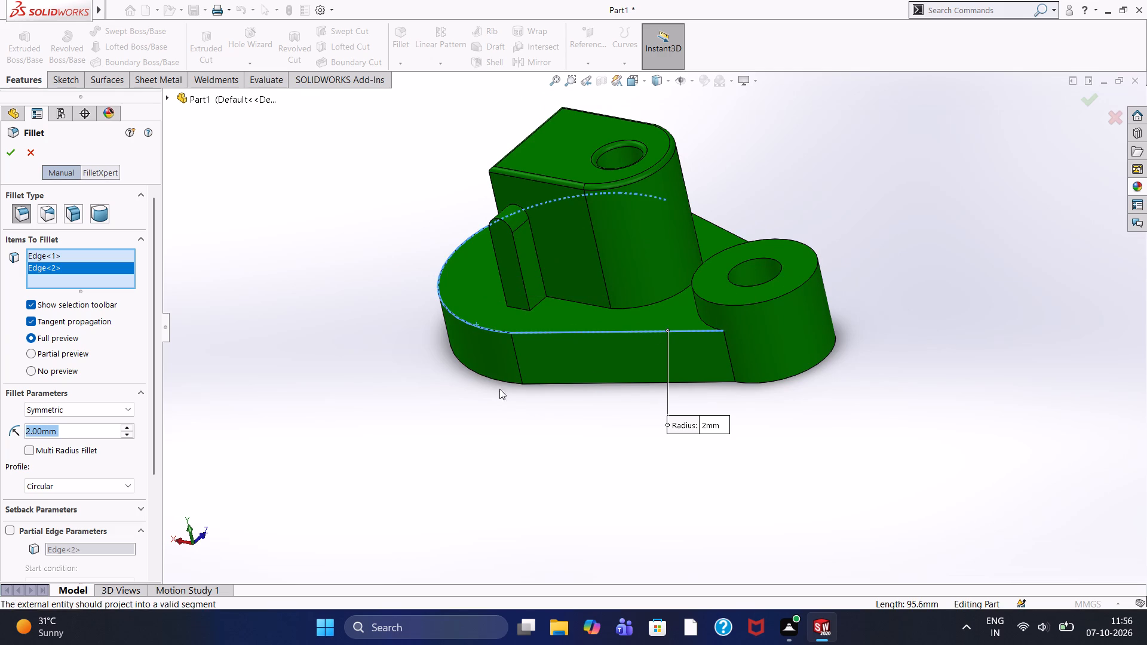
{"action": "right_click", "coordinate": [77, 269]}
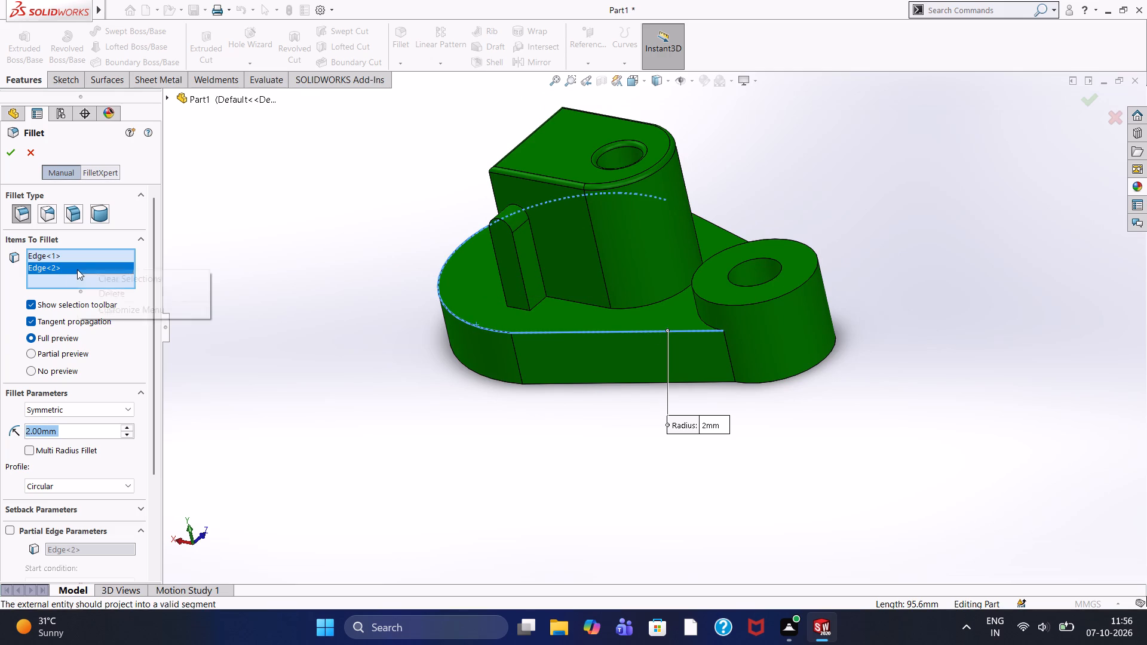
{"action": "left_click", "coordinate": [92, 292]}
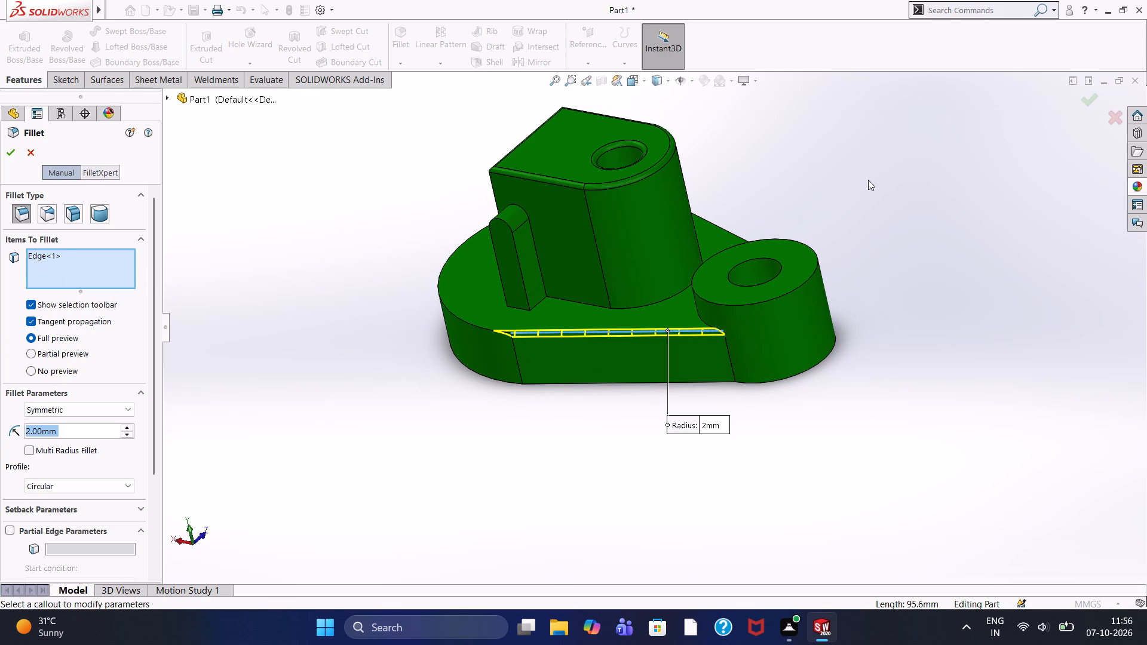
{"action": "scroll", "coordinate": [867, 180], "scroll_direction": "up", "scroll_amount": 1}
{"action": "middle_click_drag", "start_coordinate": [870, 193], "coordinate": [747, 376]}
{"action": "middle_click_drag", "start_coordinate": [747, 376], "coordinate": [787, 407]}
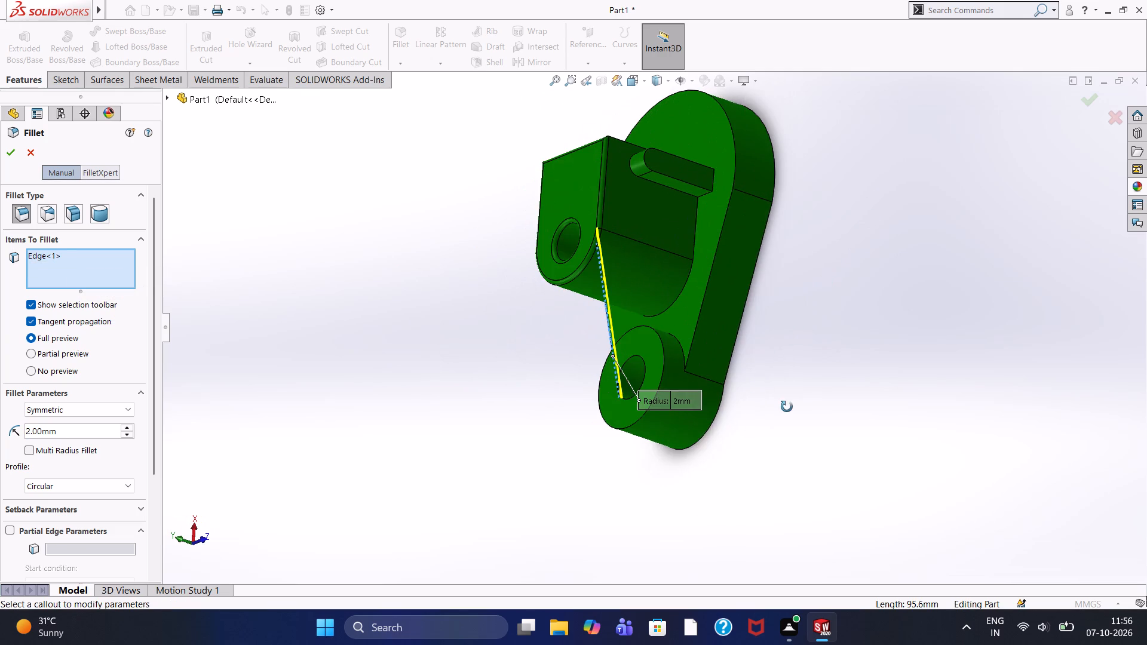
{"action": "middle_click_drag", "start_coordinate": [787, 407], "coordinate": [788, 407]}
{"action": "left_click", "coordinate": [704, 300]}
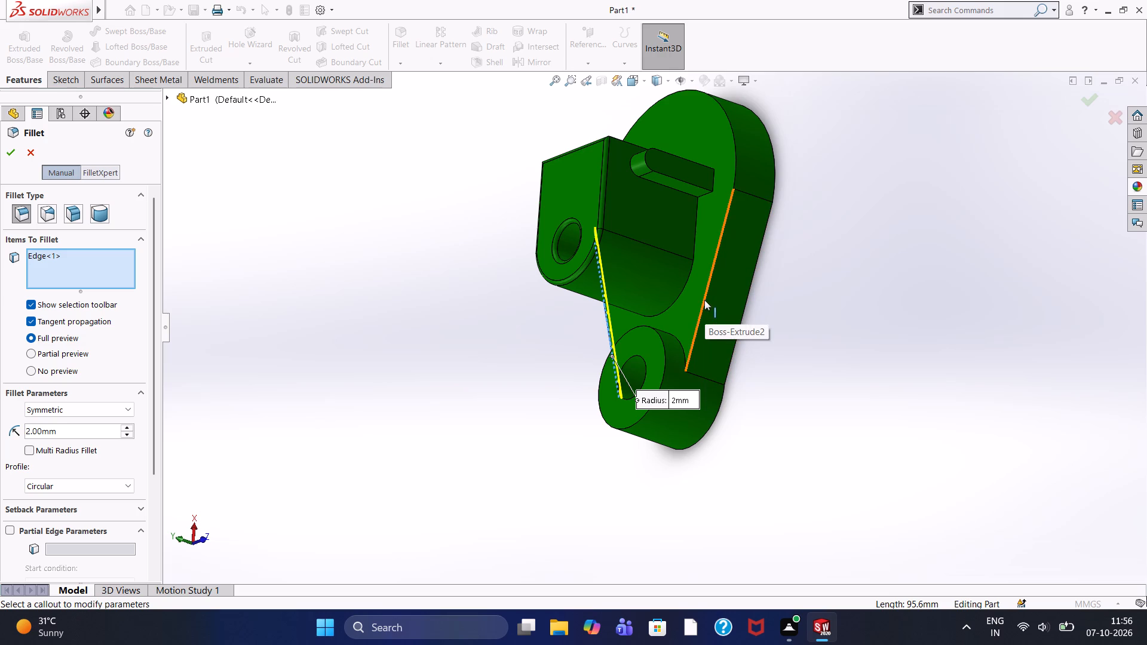
{"action": "left_click", "coordinate": [7, 156]}
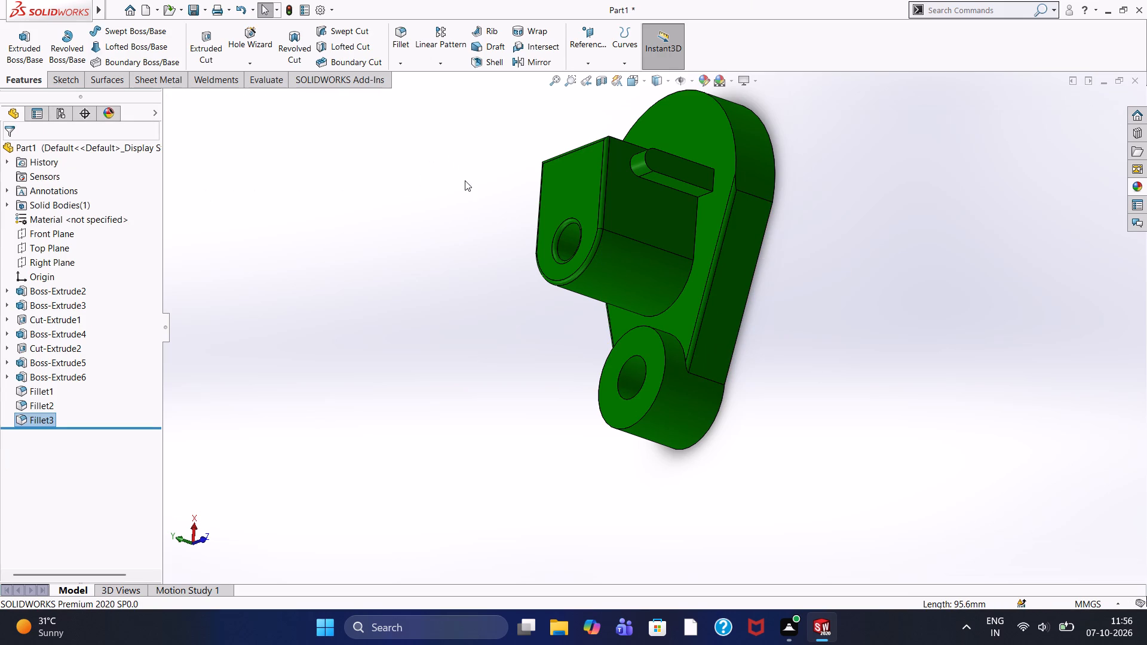
Fillet the curved top edge around the base plate's large rounded end with a 2 mm symmetric radius.
{"action": "middle_click", "coordinate": [464, 180]}
{"action": "middle_click_drag", "start_coordinate": [464, 180], "coordinate": [449, 221]}
{"action": "middle_click_drag", "start_coordinate": [444, 231], "coordinate": [434, 251]}
{"action": "middle_click", "coordinate": [434, 251]}
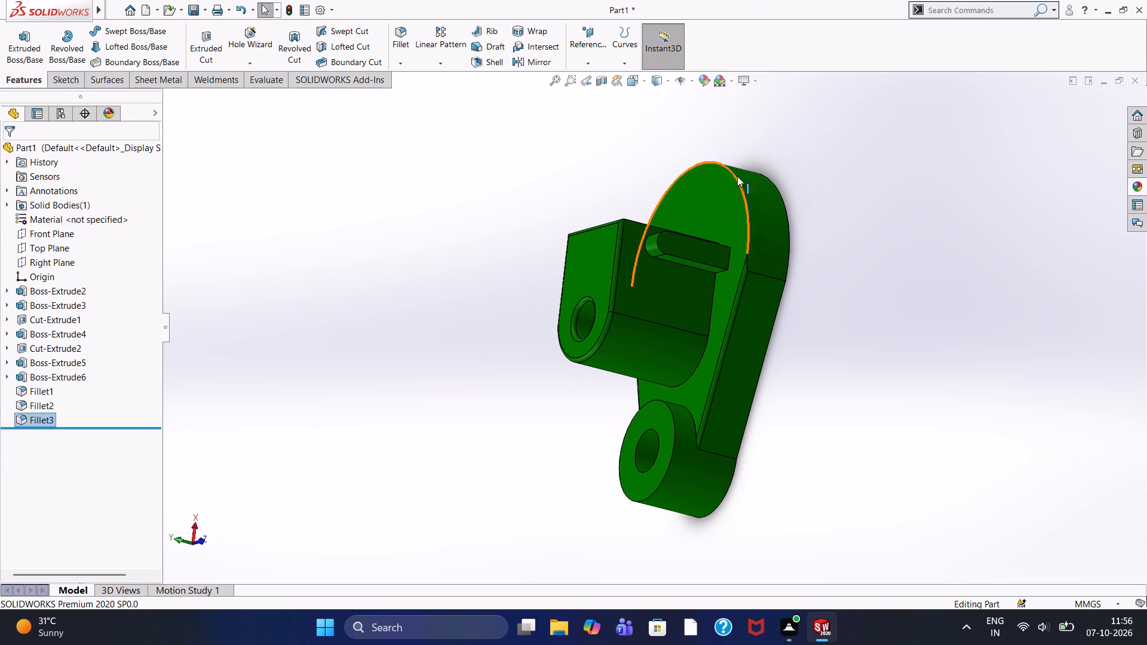
{"action": "middle_click_drag", "start_coordinate": [781, 136], "coordinate": [876, 242]}
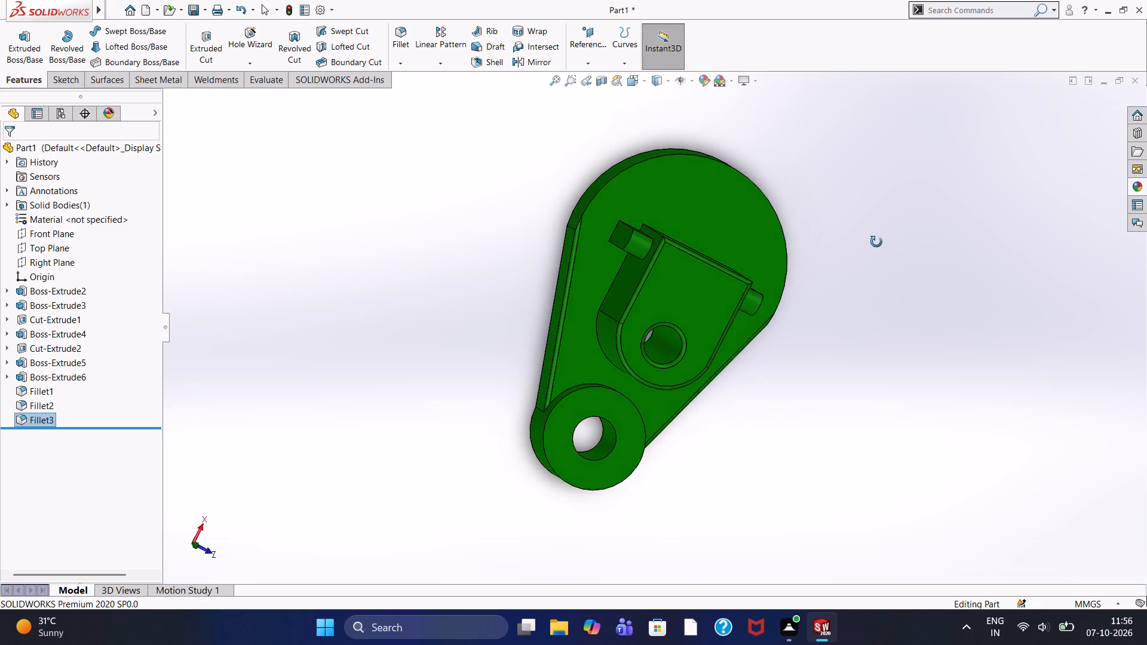
{"action": "middle_click_drag", "start_coordinate": [876, 242], "coordinate": [759, 308]}
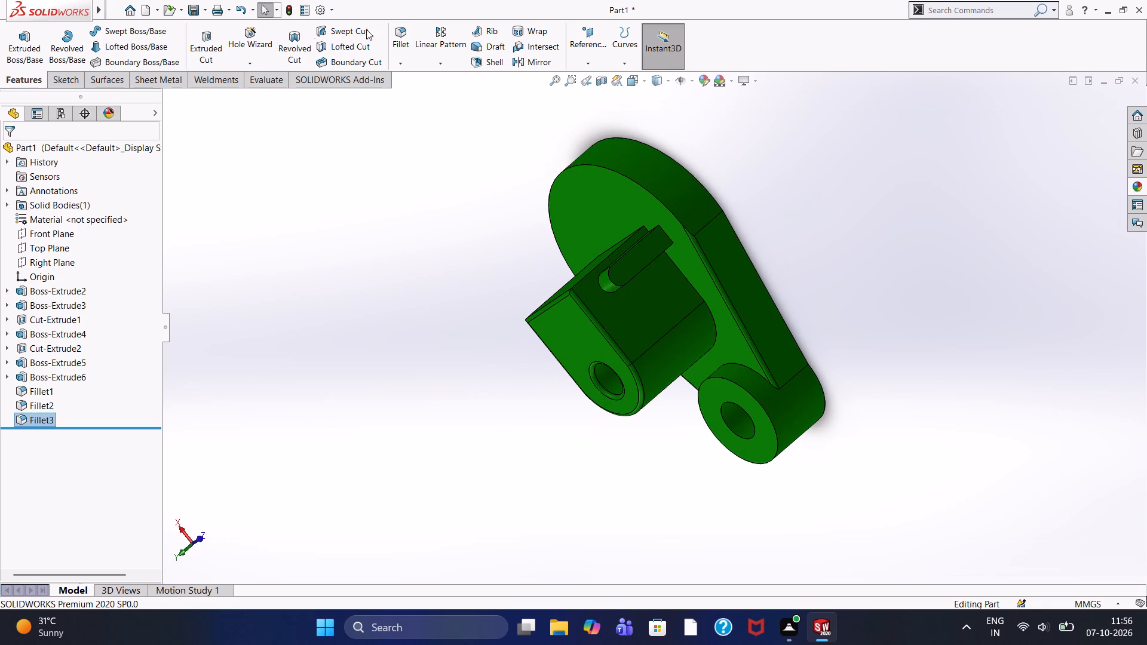
{"action": "left_click", "coordinate": [397, 38]}
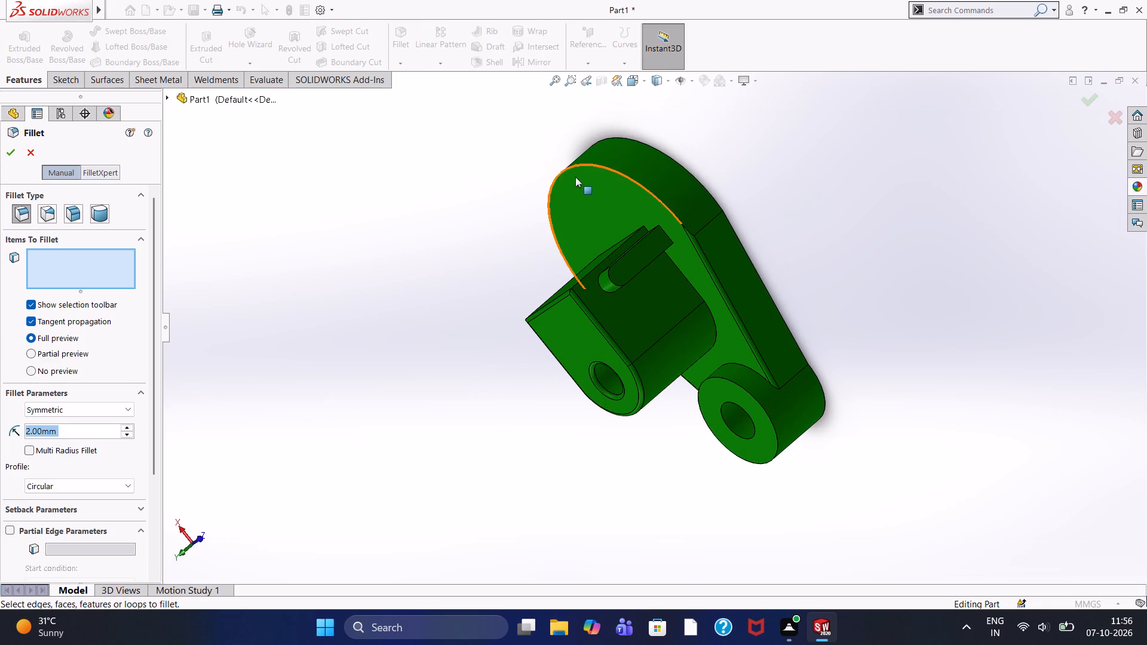
{"action": "left_click", "coordinate": [587, 166]}
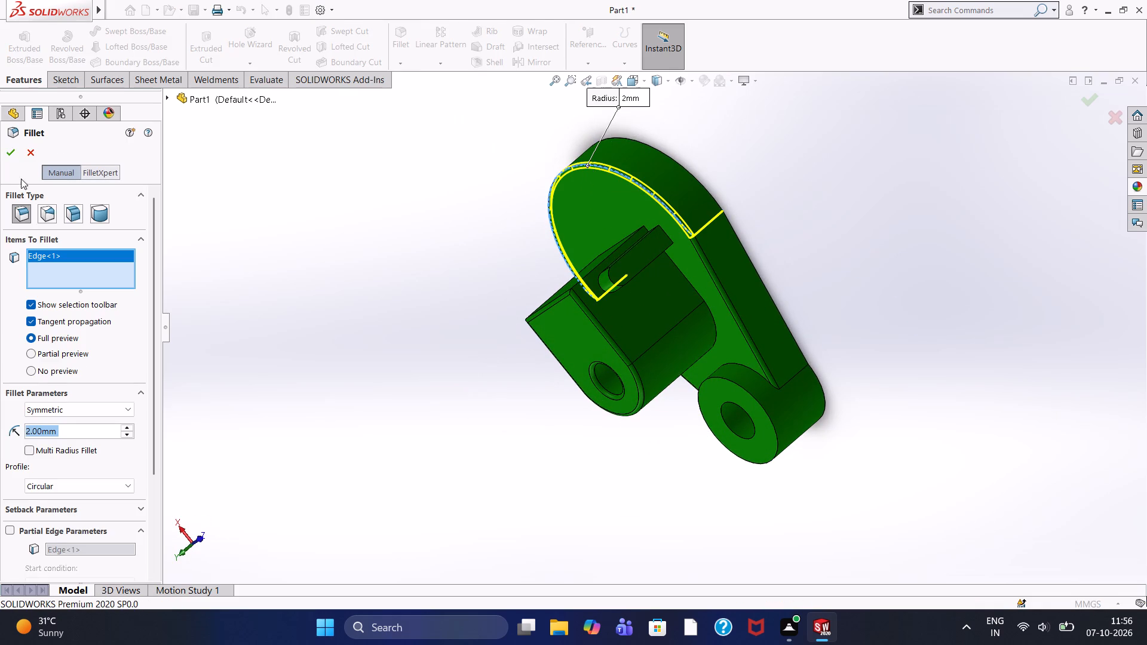
{"action": "left_click", "coordinate": [8, 153]}
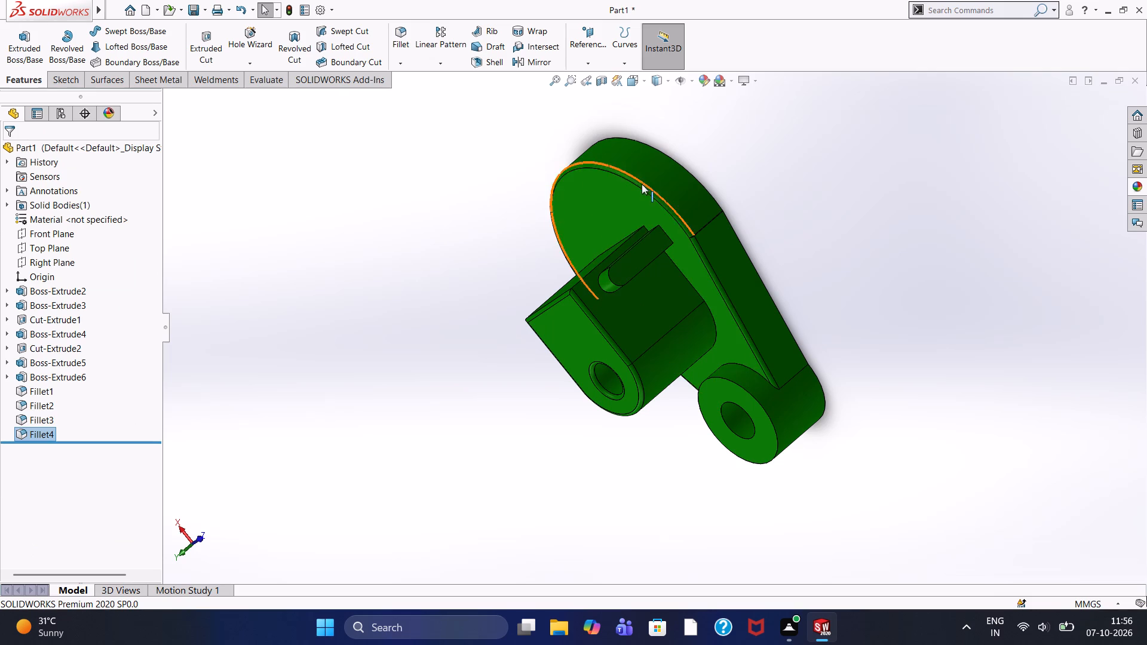
Fillet the base plate's bottom edge around the large rounded end and its tangent straight sides with a 2 mm symmetric radius.
{"action": "scroll", "coordinate": [720, 191], "scroll_direction": "up", "scroll_amount": 2}
{"action": "middle_click_drag", "start_coordinate": [538, 210], "coordinate": [695, 167]}
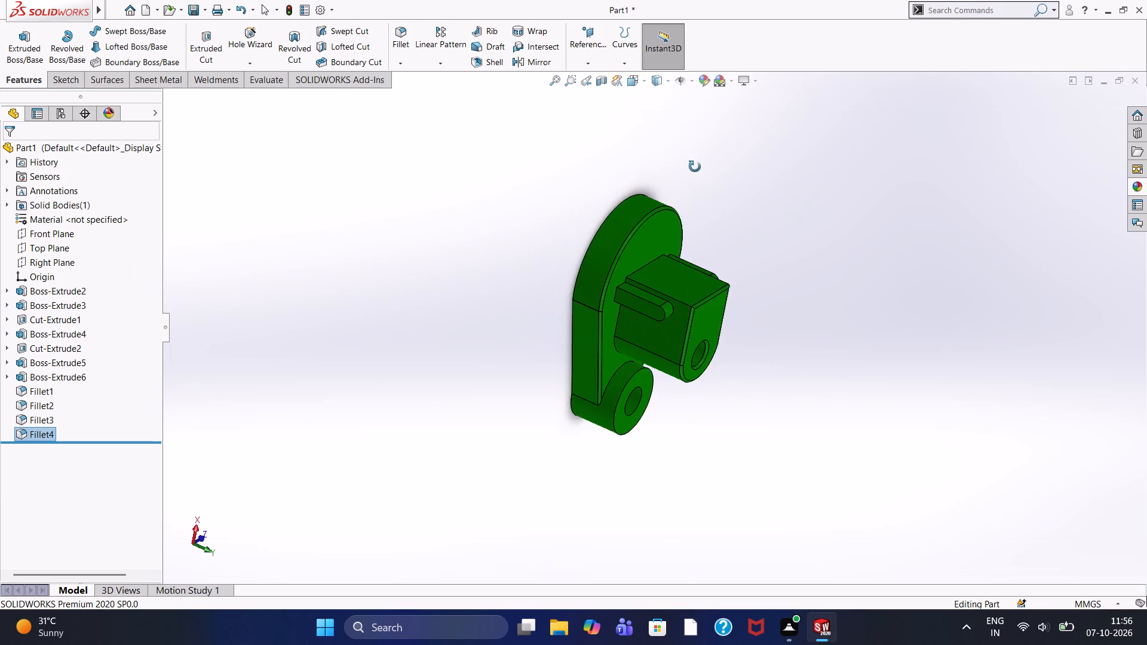
{"action": "middle_click_drag", "start_coordinate": [695, 167], "coordinate": [704, 423]}
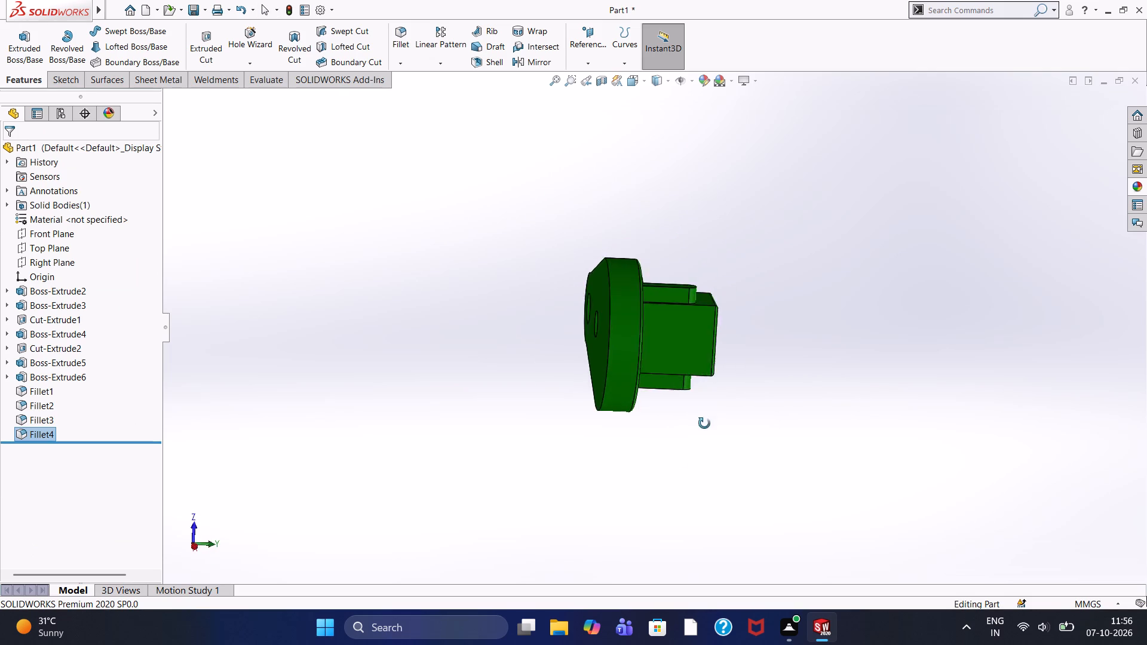
{"action": "middle_click_drag", "start_coordinate": [704, 423], "coordinate": [692, 446]}
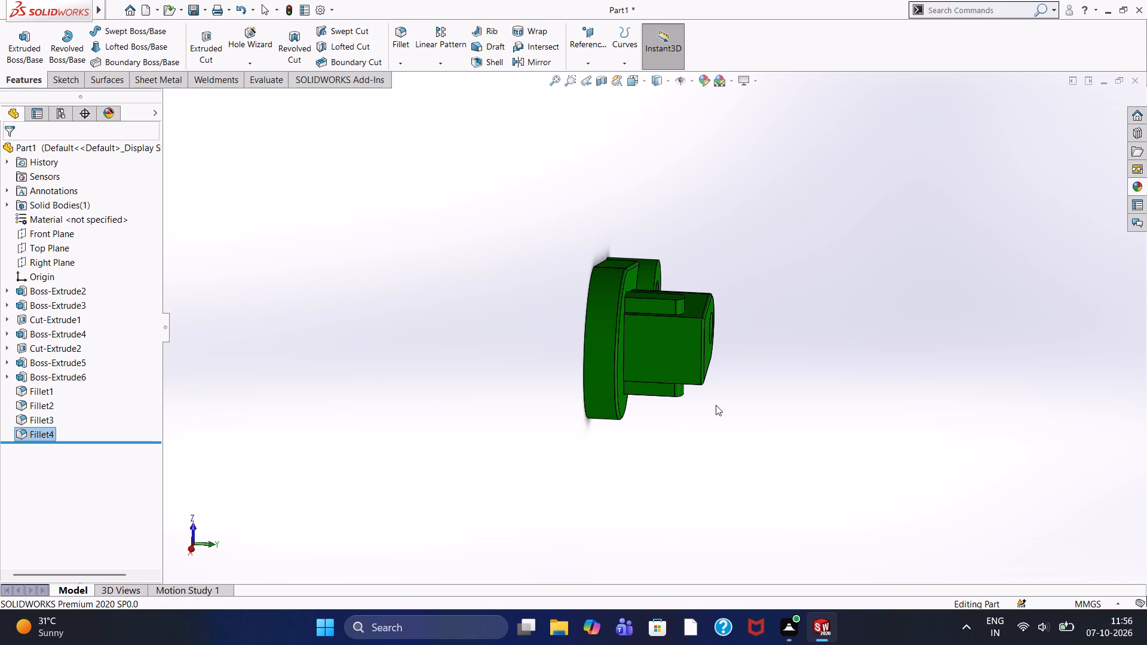
{"action": "scroll", "coordinate": [716, 405], "scroll_direction": "down", "scroll_amount": 1}
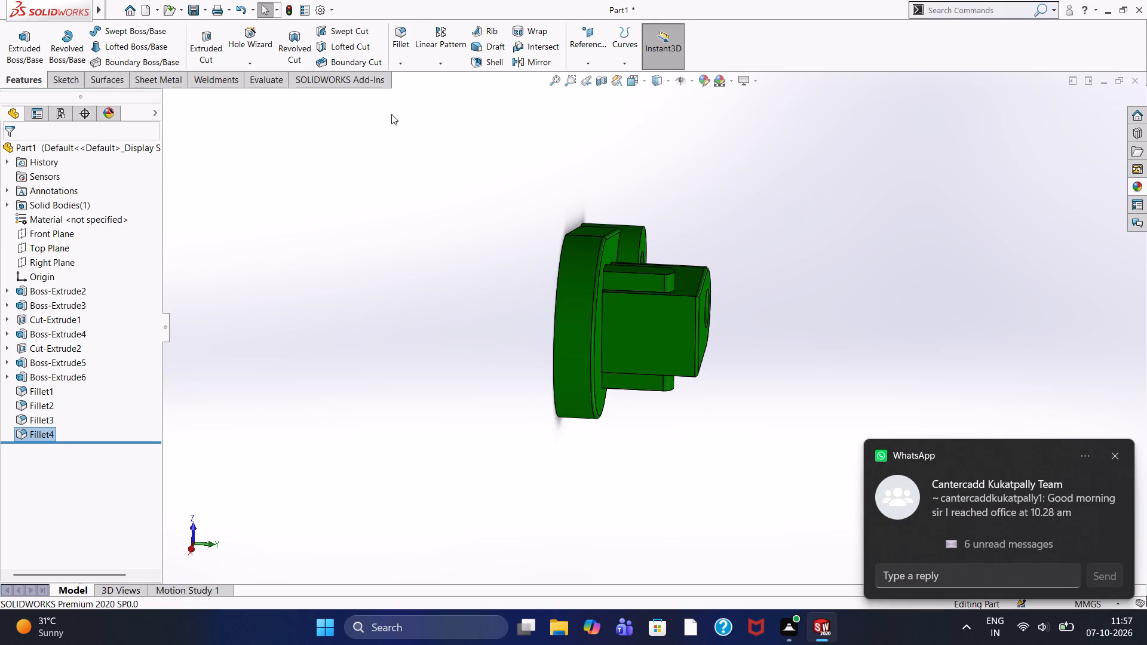
{"action": "left_click", "coordinate": [401, 33]}
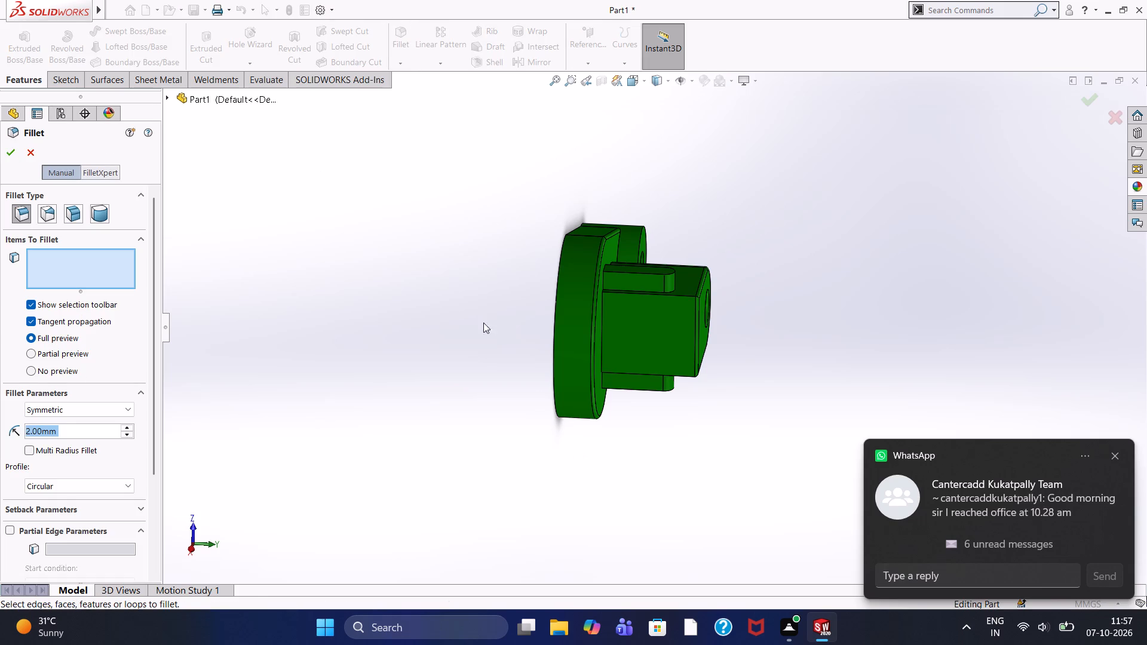
{"action": "middle_click_drag", "start_coordinate": [473, 311], "coordinate": [487, 359]}
{"action": "middle_click", "coordinate": [487, 359]}
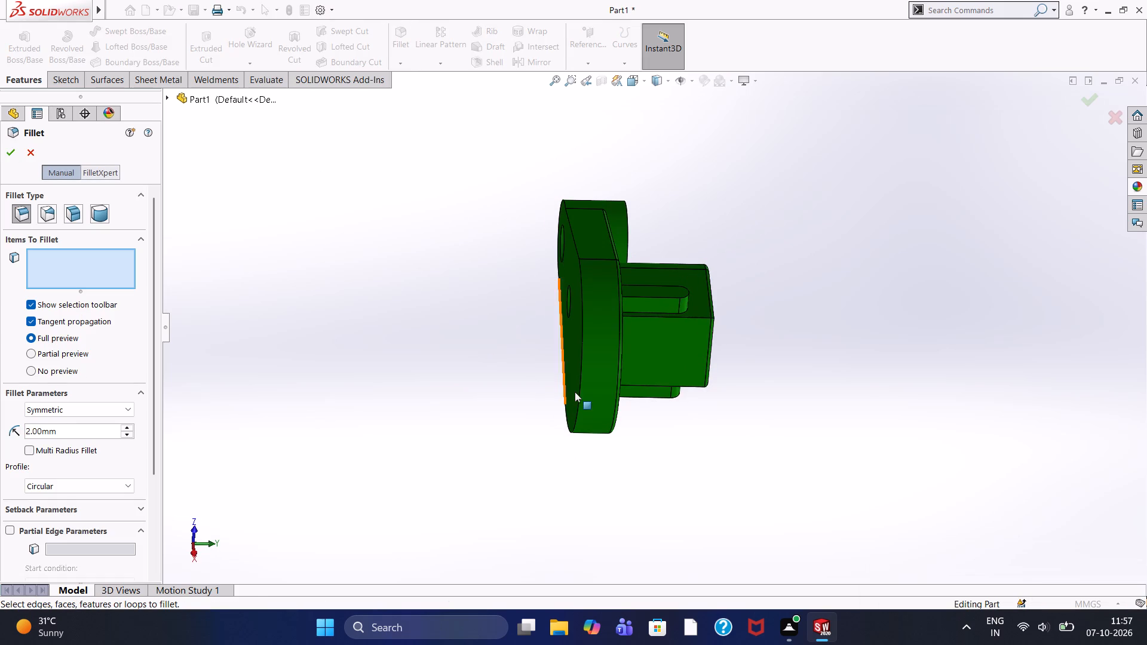
{"action": "left_click", "coordinate": [578, 392]}
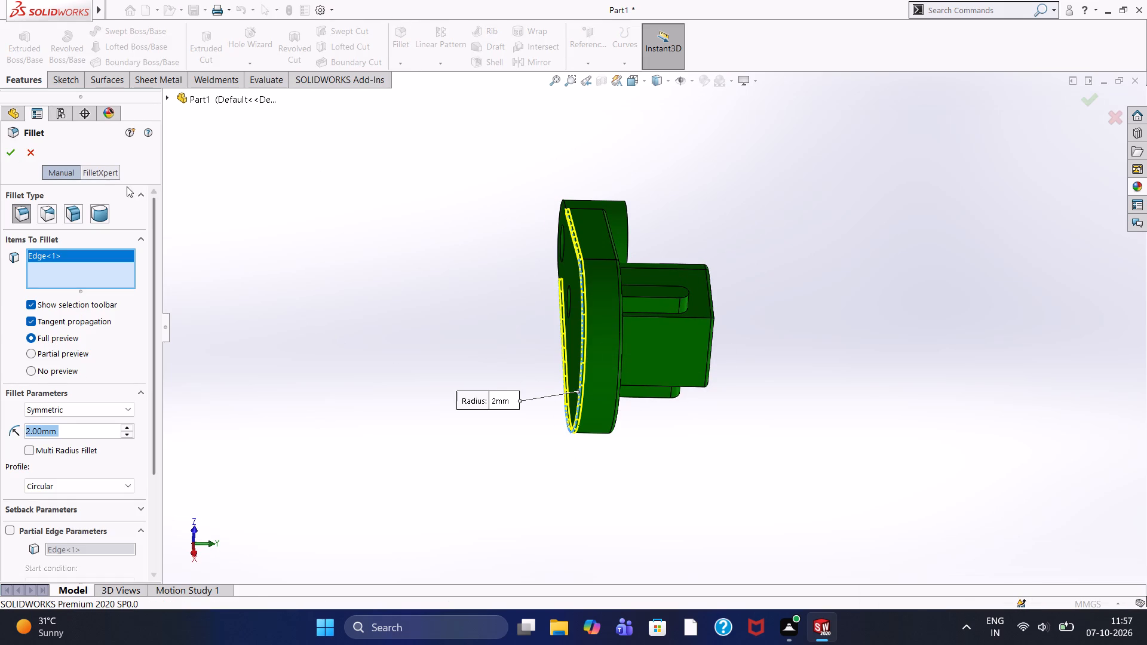
{"action": "left_click", "coordinate": [17, 151]}
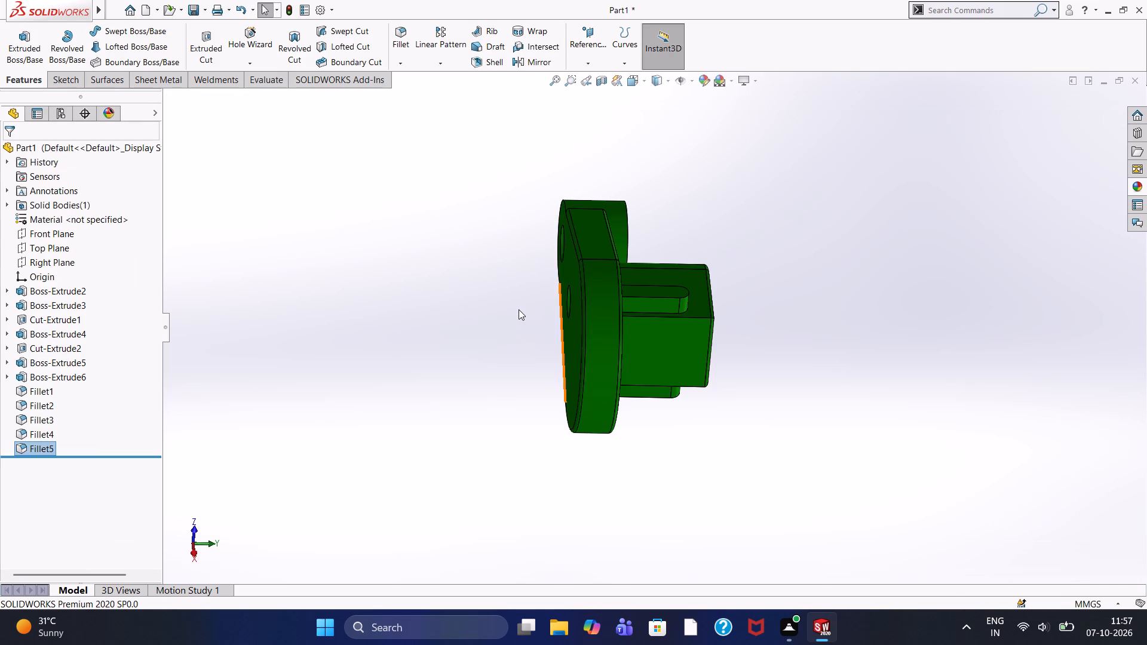
Fillet the base plate's bottom edge around the small rounded end with a 2 mm symmetric radius.
{"action": "middle_click_drag", "start_coordinate": [519, 309], "coordinate": [339, 143]}
{"action": "scroll", "coordinate": [740, 339], "scroll_direction": "down", "scroll_amount": 7}
{"action": "middle_click_drag", "start_coordinate": [738, 370], "coordinate": [649, 297]}
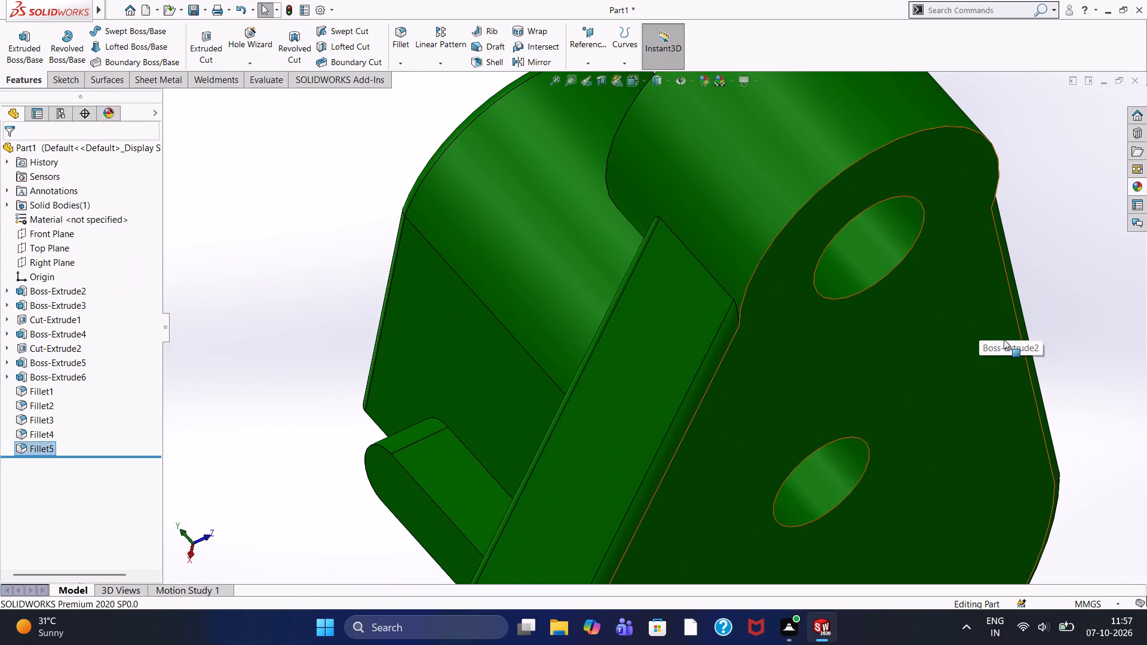
{"action": "scroll", "coordinate": [1004, 339], "scroll_direction": "up", "scroll_amount": 3}
{"action": "middle_click_drag", "start_coordinate": [914, 197], "coordinate": [935, 276]}
{"action": "middle_click", "coordinate": [935, 276]}
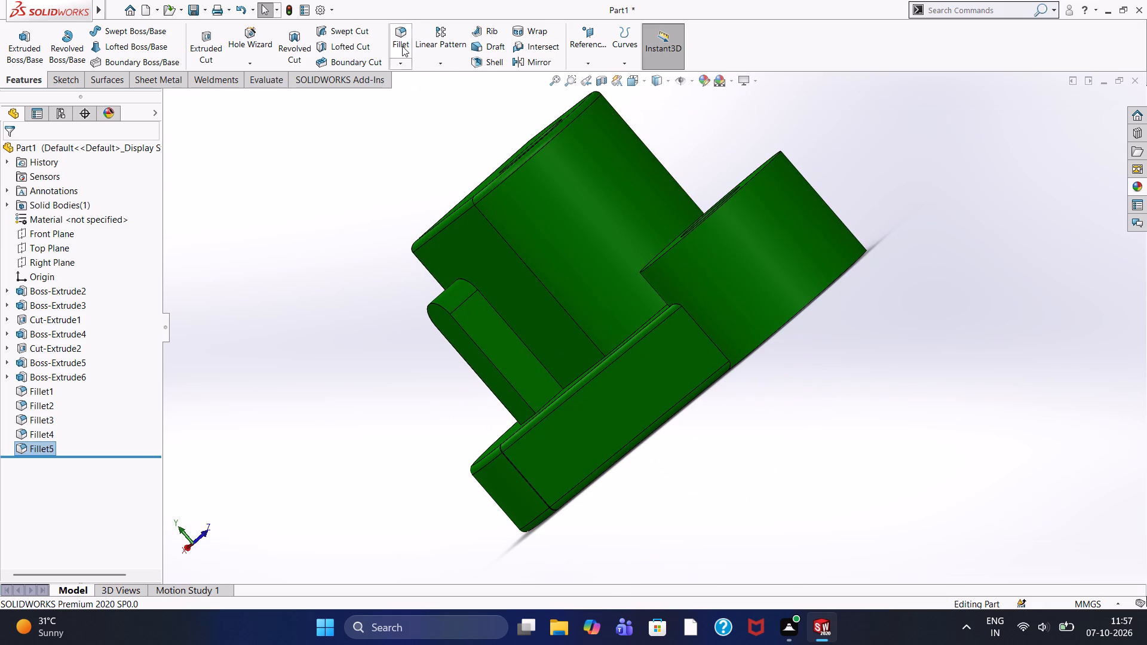
{"action": "left_click", "coordinate": [402, 45]}
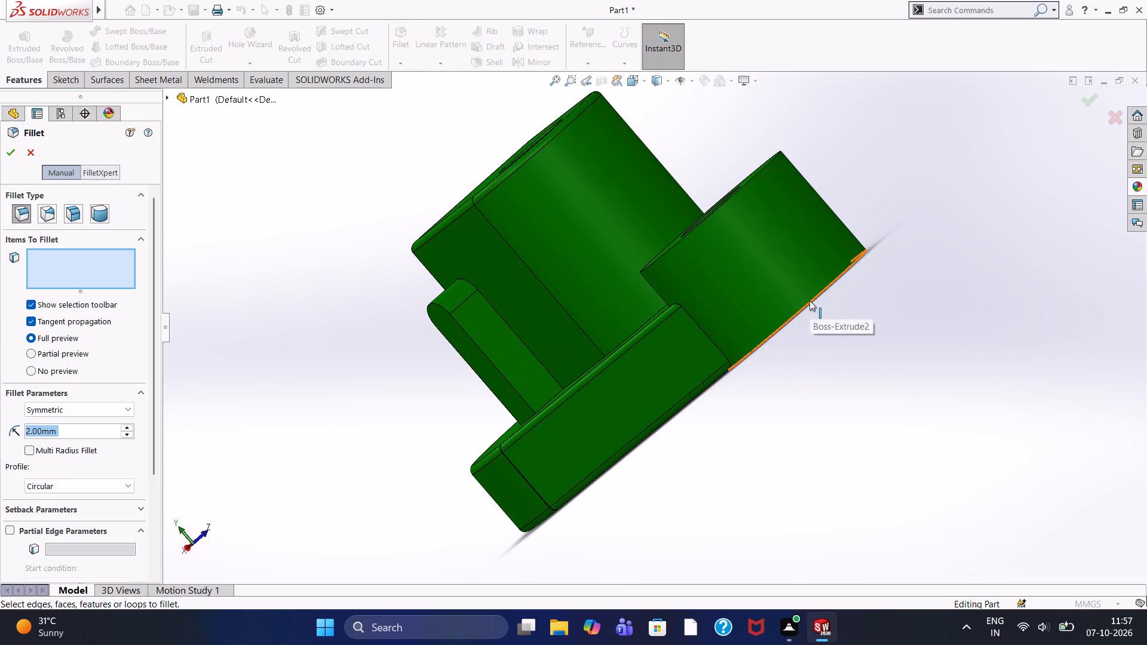
{"action": "left_click", "coordinate": [809, 300]}
{"action": "middle_click_drag", "start_coordinate": [906, 342], "coordinate": [826, 451]}
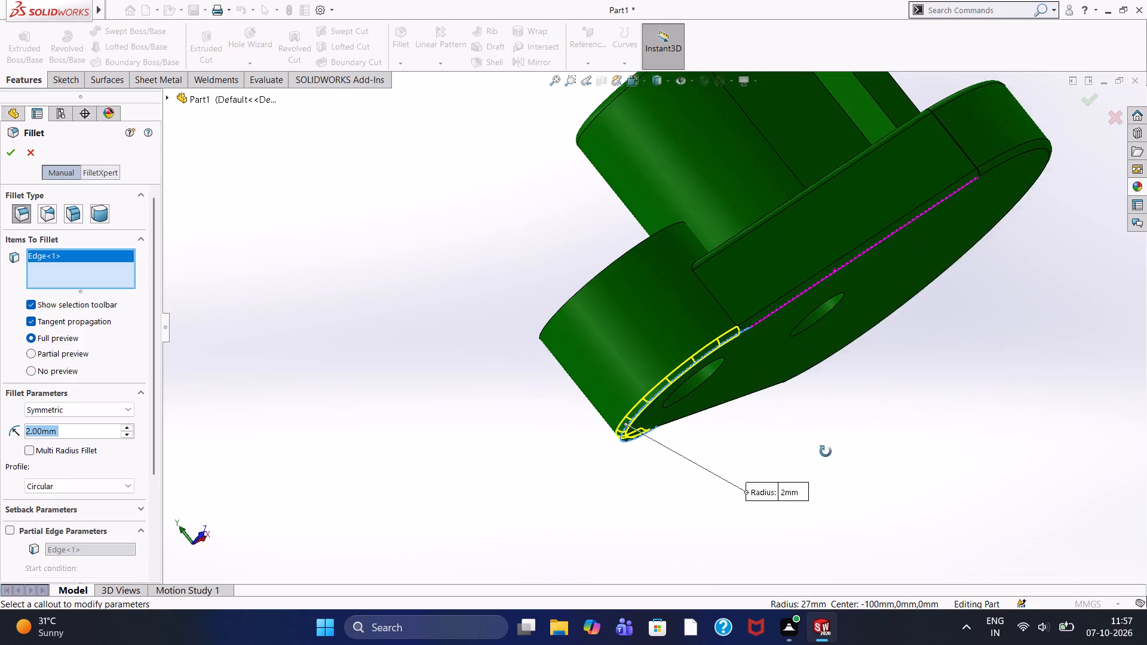
{"action": "middle_click_drag", "start_coordinate": [826, 451], "coordinate": [802, 474]}
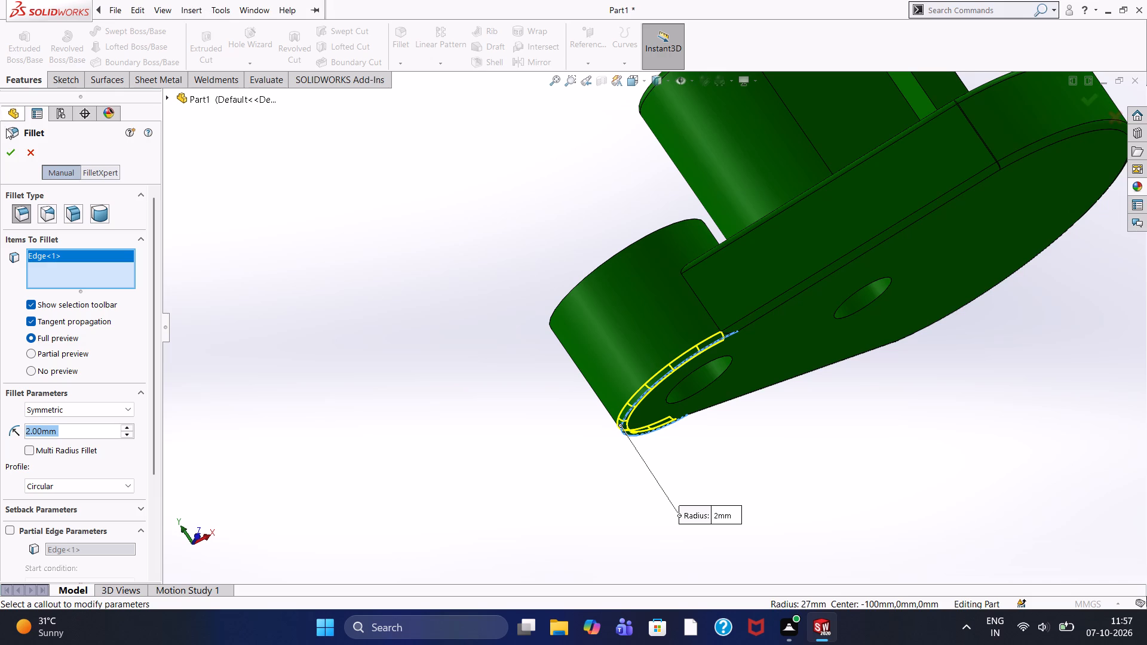
{"action": "left_click", "coordinate": [12, 152]}
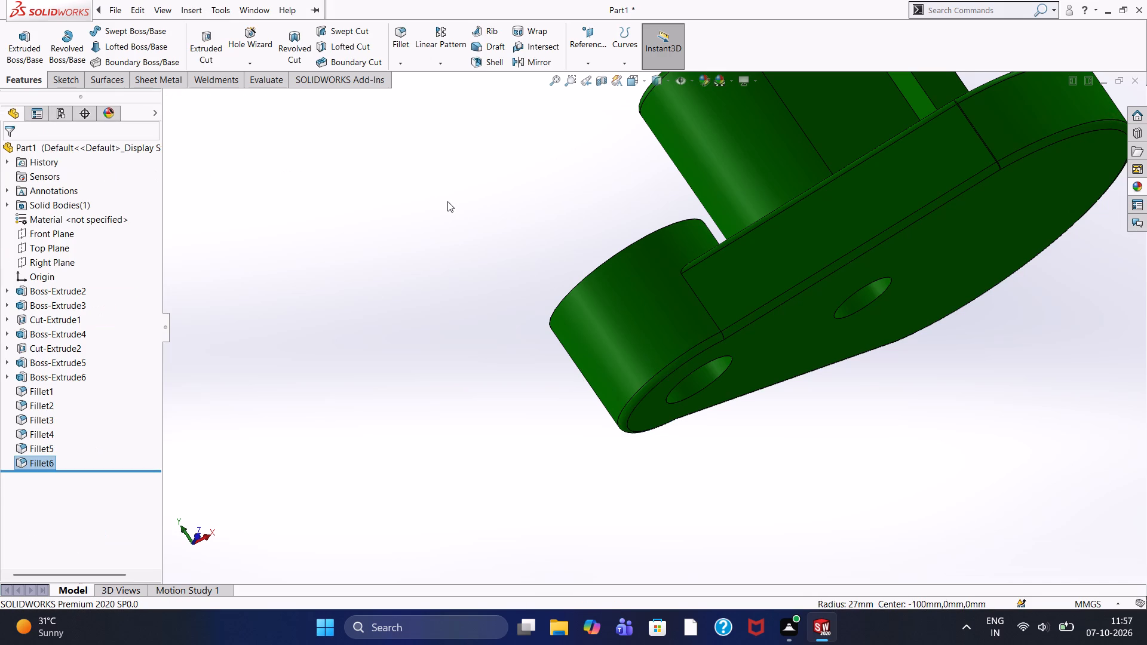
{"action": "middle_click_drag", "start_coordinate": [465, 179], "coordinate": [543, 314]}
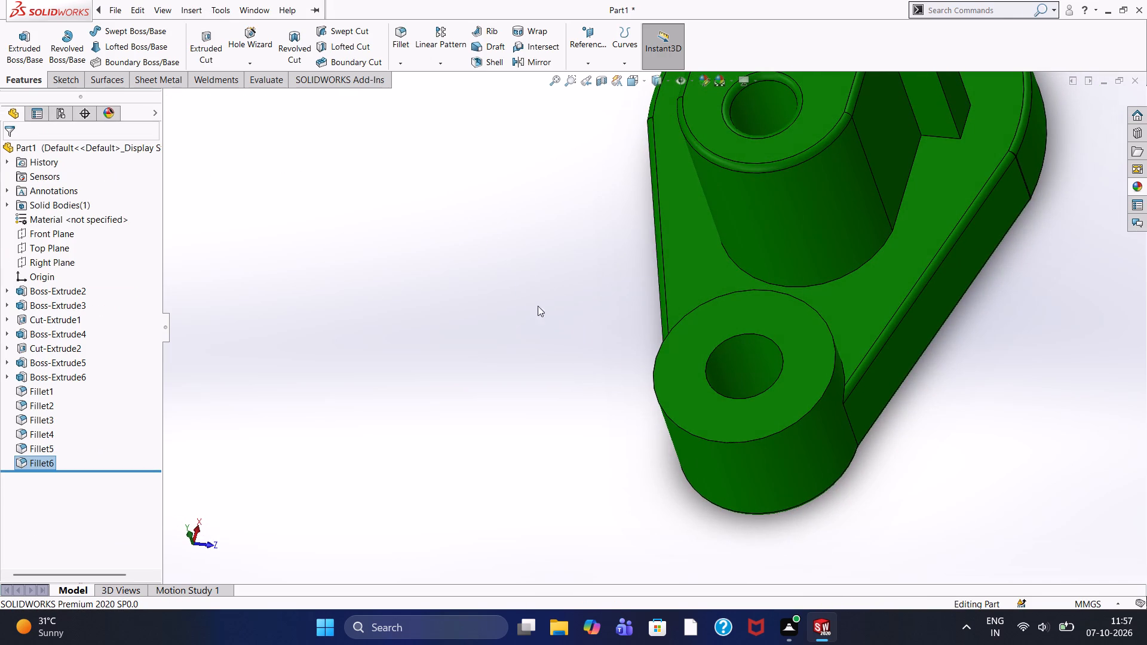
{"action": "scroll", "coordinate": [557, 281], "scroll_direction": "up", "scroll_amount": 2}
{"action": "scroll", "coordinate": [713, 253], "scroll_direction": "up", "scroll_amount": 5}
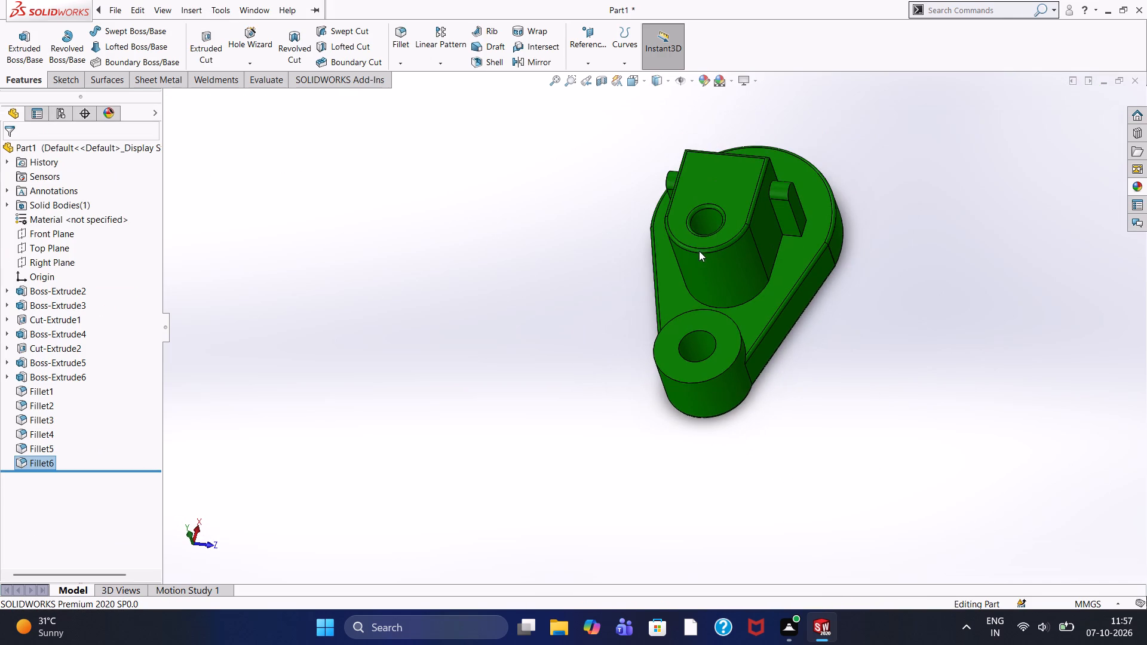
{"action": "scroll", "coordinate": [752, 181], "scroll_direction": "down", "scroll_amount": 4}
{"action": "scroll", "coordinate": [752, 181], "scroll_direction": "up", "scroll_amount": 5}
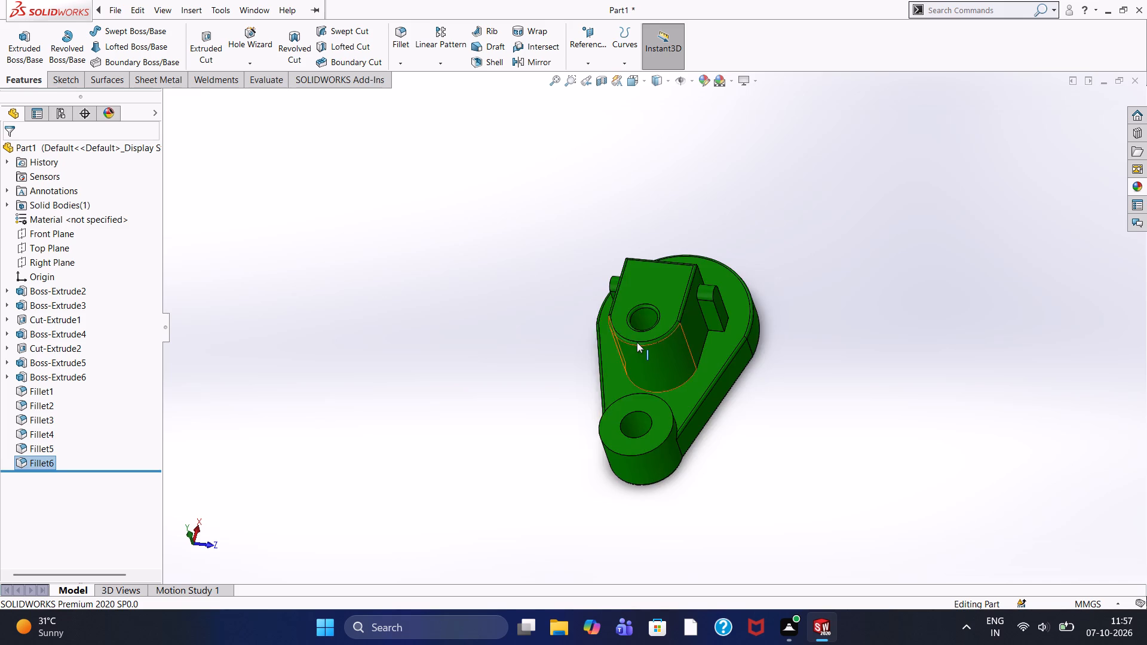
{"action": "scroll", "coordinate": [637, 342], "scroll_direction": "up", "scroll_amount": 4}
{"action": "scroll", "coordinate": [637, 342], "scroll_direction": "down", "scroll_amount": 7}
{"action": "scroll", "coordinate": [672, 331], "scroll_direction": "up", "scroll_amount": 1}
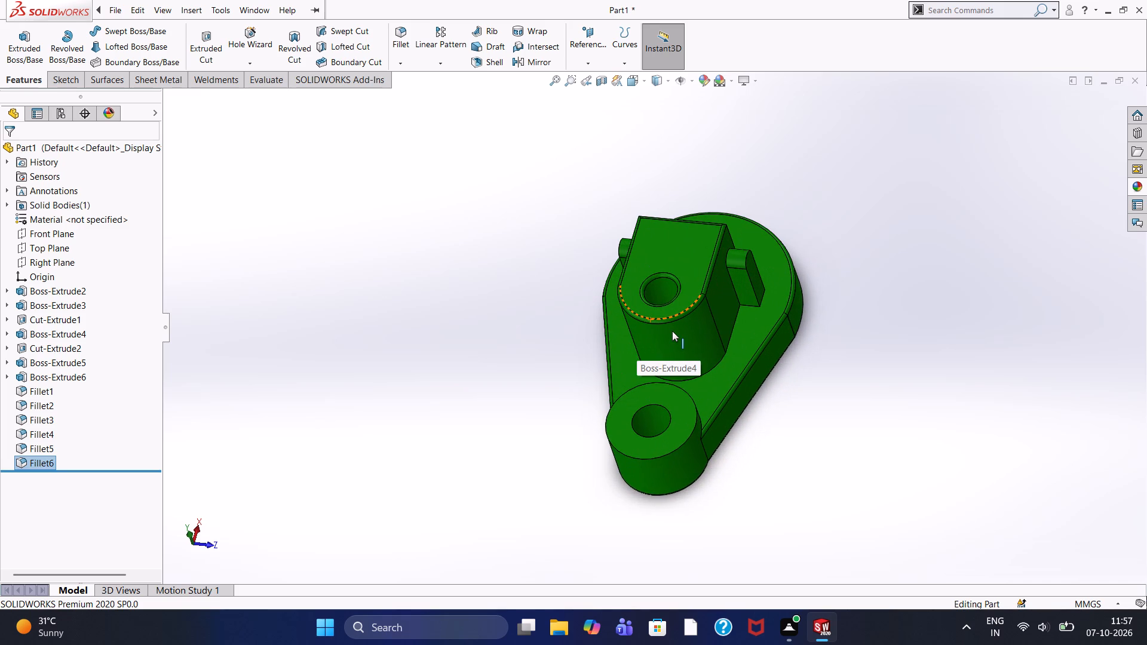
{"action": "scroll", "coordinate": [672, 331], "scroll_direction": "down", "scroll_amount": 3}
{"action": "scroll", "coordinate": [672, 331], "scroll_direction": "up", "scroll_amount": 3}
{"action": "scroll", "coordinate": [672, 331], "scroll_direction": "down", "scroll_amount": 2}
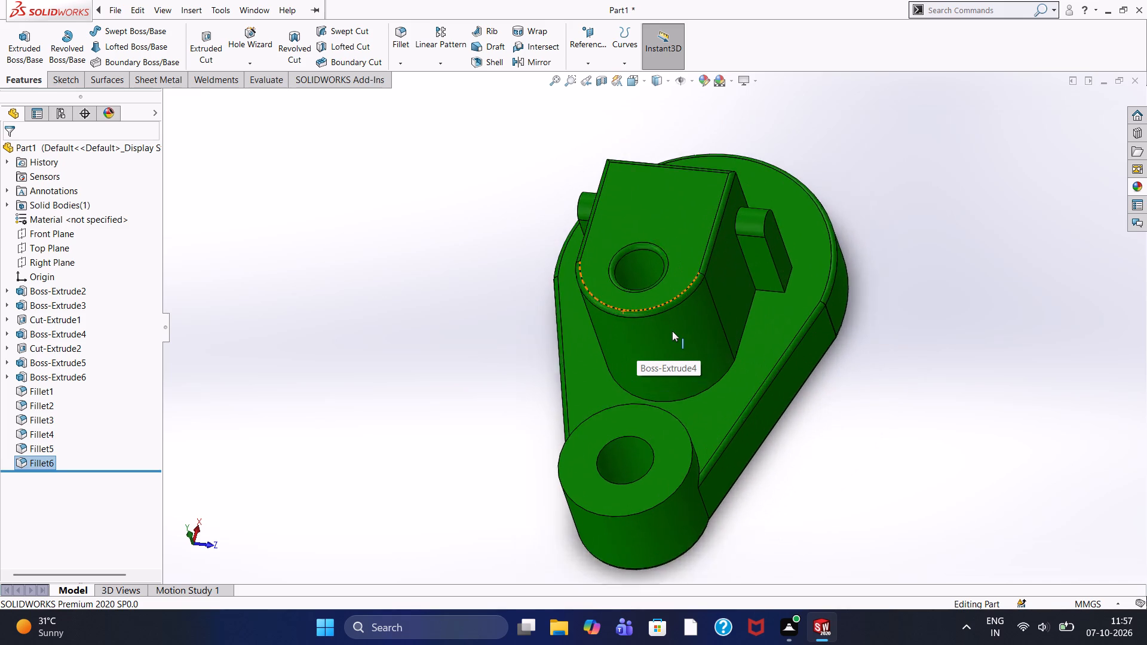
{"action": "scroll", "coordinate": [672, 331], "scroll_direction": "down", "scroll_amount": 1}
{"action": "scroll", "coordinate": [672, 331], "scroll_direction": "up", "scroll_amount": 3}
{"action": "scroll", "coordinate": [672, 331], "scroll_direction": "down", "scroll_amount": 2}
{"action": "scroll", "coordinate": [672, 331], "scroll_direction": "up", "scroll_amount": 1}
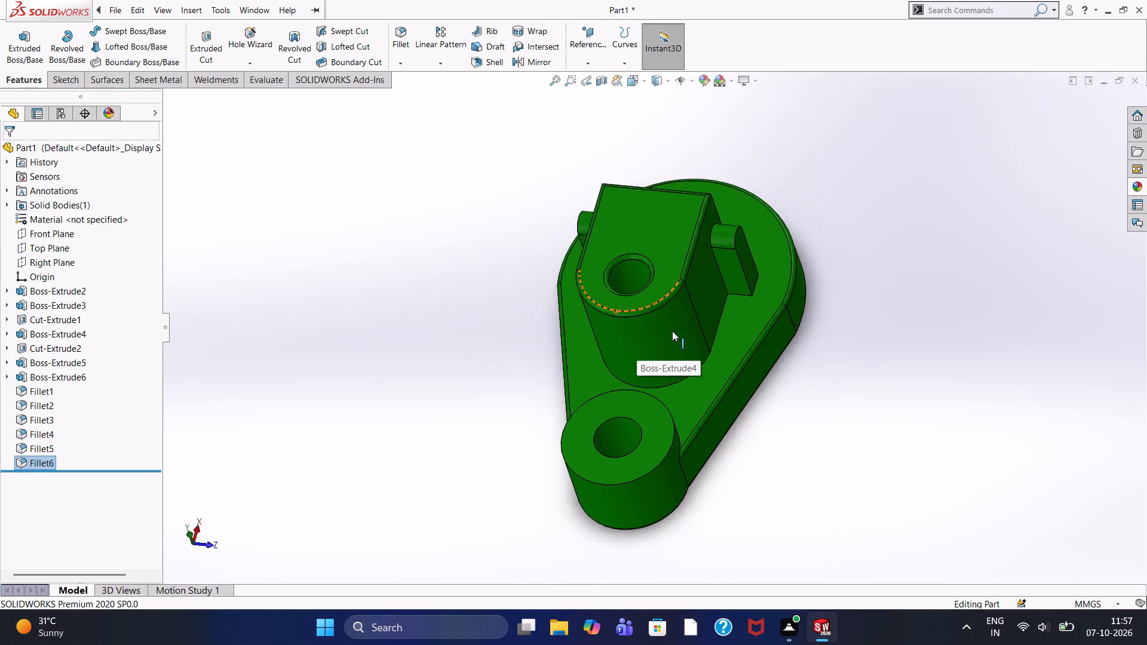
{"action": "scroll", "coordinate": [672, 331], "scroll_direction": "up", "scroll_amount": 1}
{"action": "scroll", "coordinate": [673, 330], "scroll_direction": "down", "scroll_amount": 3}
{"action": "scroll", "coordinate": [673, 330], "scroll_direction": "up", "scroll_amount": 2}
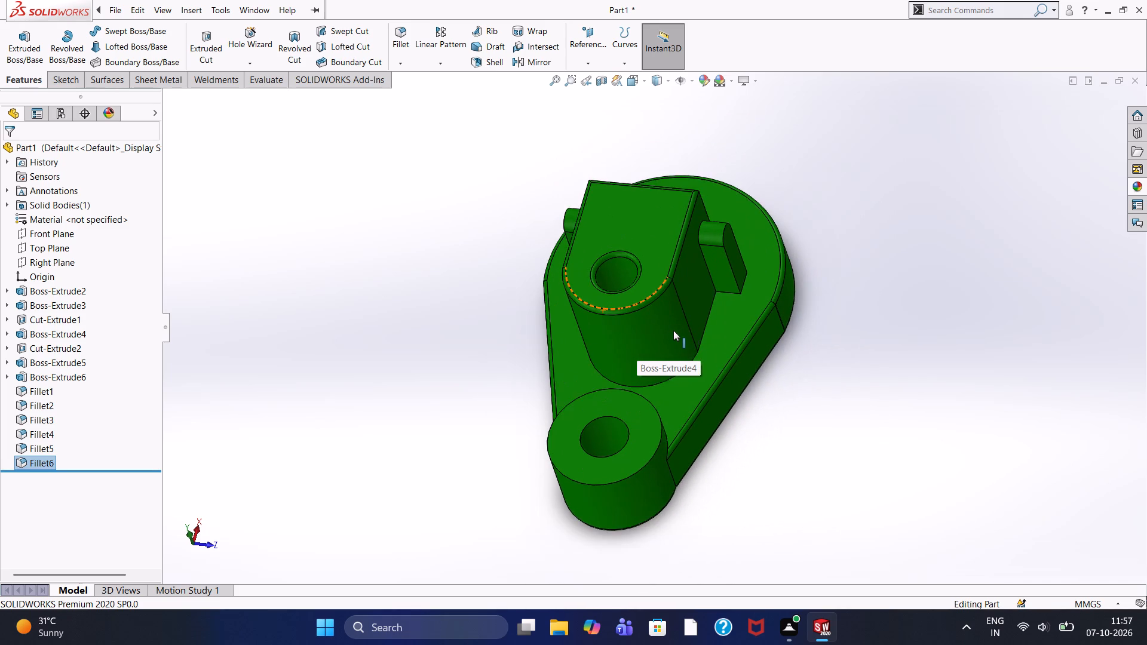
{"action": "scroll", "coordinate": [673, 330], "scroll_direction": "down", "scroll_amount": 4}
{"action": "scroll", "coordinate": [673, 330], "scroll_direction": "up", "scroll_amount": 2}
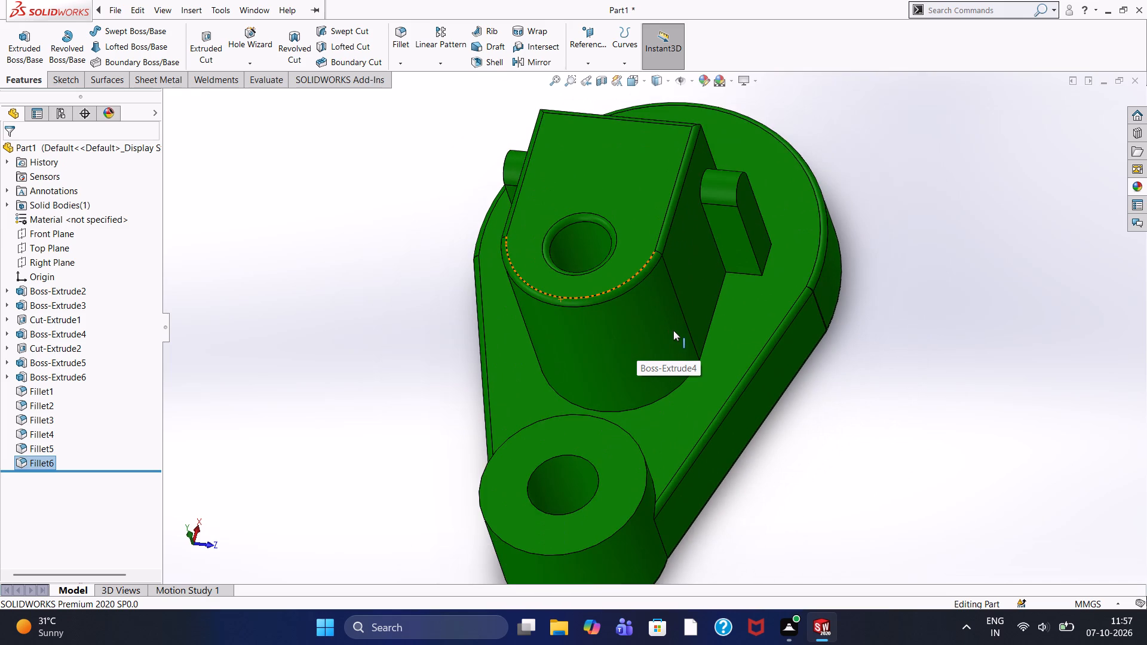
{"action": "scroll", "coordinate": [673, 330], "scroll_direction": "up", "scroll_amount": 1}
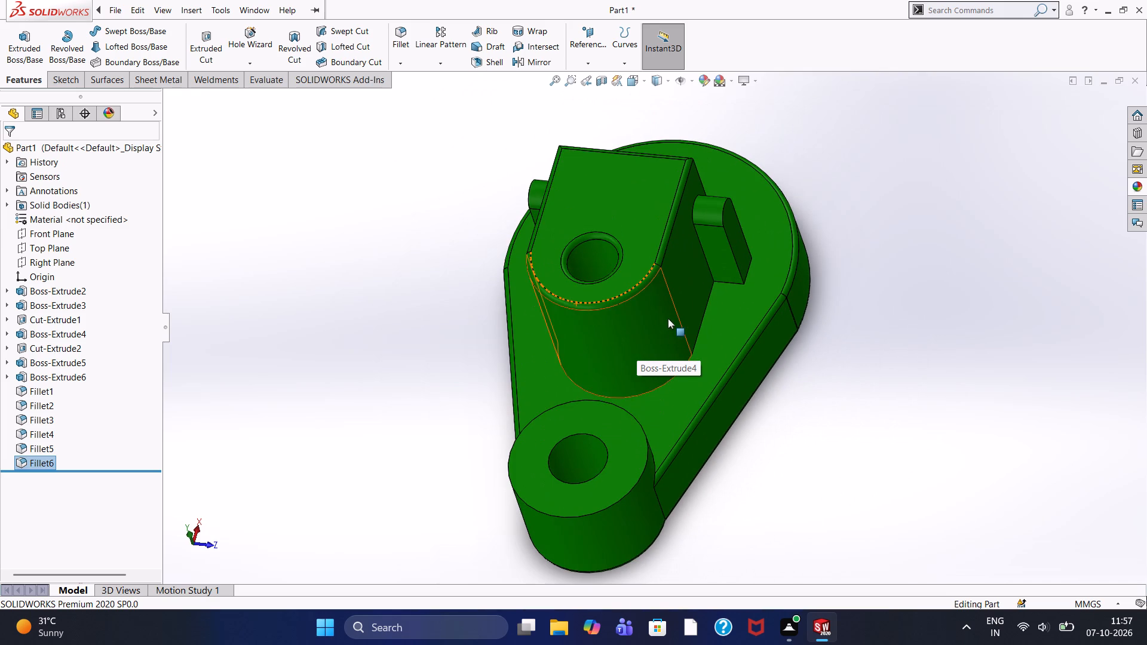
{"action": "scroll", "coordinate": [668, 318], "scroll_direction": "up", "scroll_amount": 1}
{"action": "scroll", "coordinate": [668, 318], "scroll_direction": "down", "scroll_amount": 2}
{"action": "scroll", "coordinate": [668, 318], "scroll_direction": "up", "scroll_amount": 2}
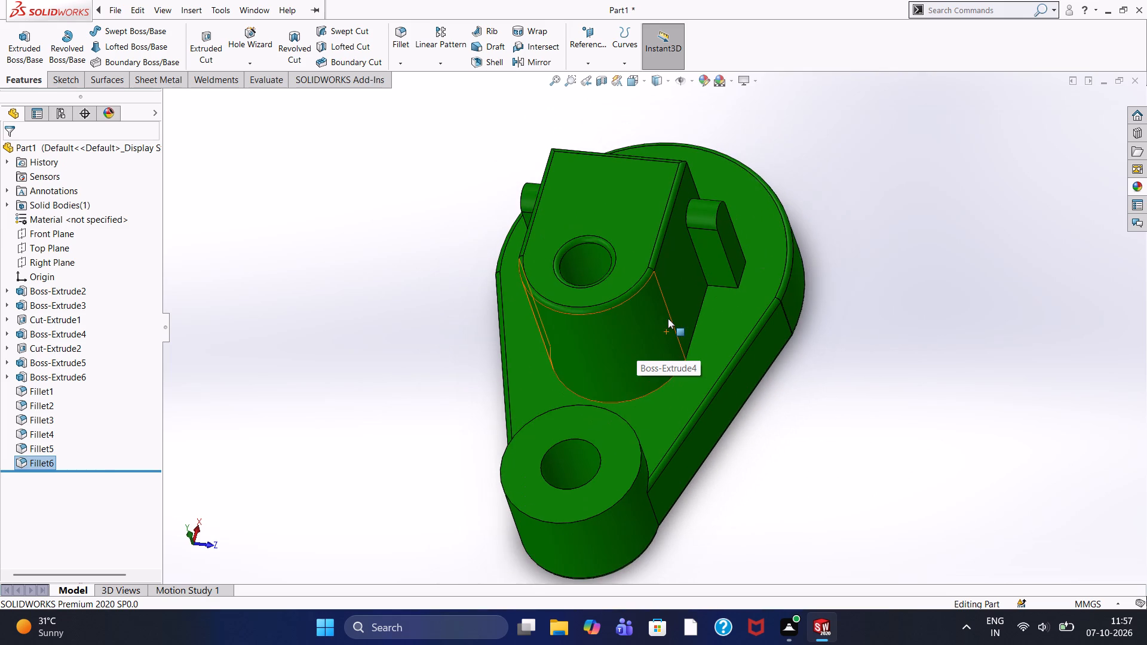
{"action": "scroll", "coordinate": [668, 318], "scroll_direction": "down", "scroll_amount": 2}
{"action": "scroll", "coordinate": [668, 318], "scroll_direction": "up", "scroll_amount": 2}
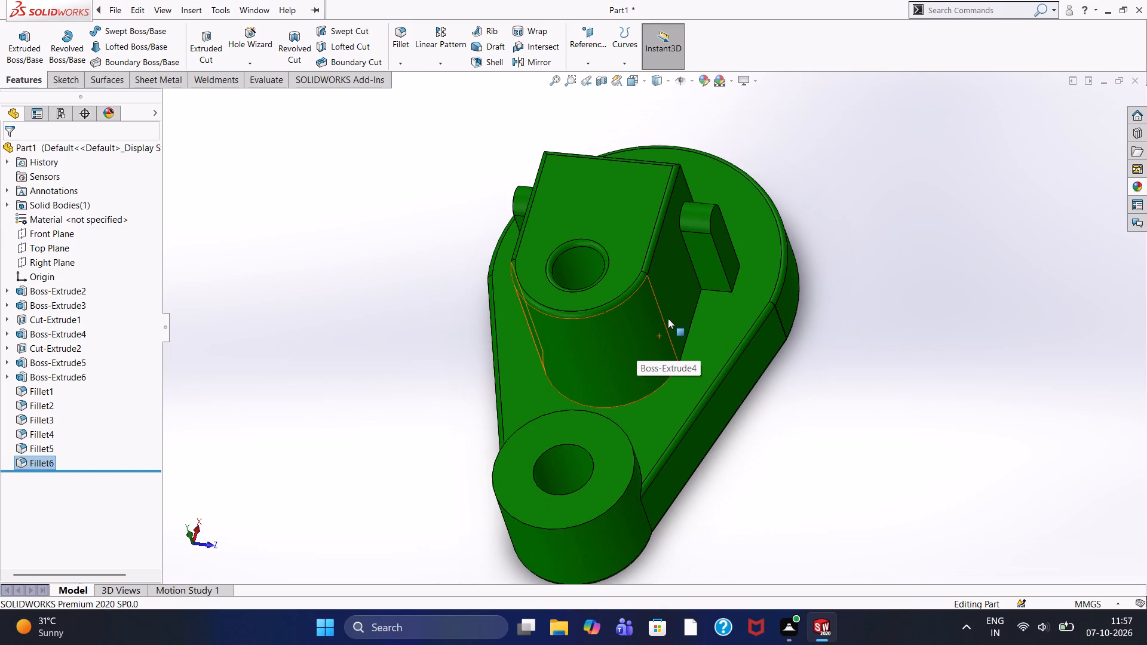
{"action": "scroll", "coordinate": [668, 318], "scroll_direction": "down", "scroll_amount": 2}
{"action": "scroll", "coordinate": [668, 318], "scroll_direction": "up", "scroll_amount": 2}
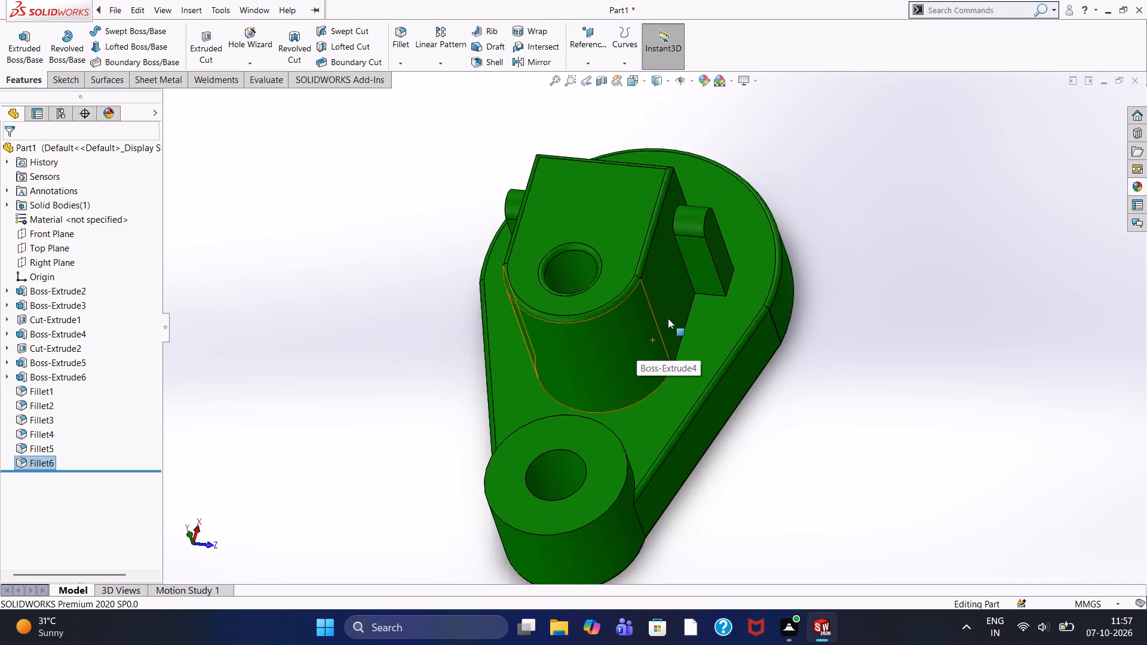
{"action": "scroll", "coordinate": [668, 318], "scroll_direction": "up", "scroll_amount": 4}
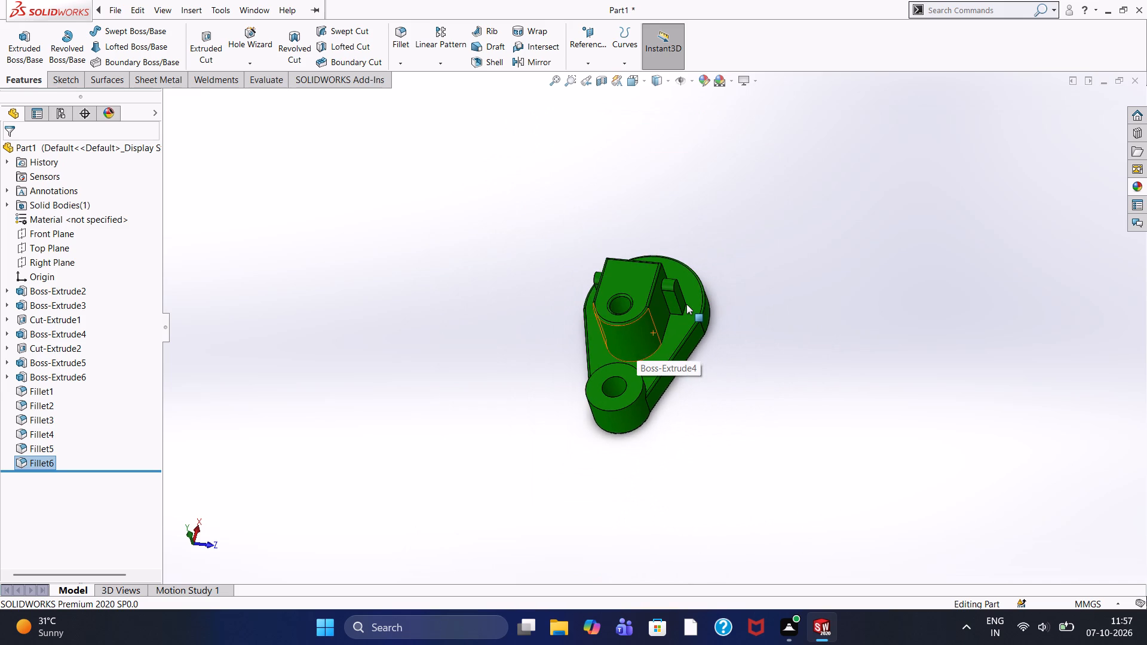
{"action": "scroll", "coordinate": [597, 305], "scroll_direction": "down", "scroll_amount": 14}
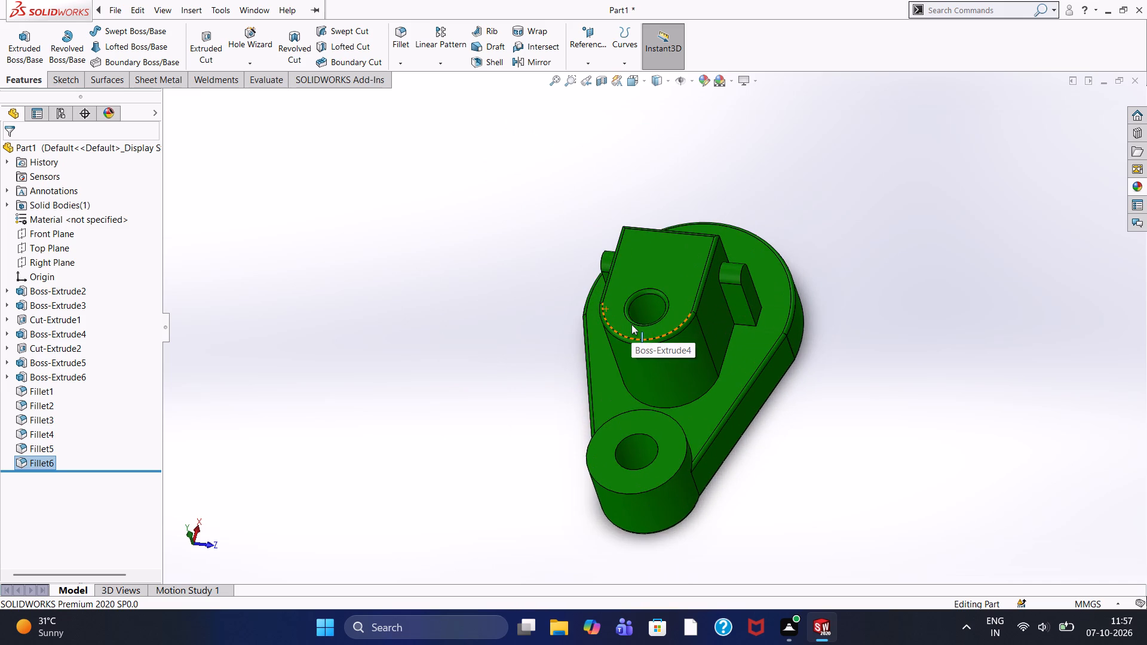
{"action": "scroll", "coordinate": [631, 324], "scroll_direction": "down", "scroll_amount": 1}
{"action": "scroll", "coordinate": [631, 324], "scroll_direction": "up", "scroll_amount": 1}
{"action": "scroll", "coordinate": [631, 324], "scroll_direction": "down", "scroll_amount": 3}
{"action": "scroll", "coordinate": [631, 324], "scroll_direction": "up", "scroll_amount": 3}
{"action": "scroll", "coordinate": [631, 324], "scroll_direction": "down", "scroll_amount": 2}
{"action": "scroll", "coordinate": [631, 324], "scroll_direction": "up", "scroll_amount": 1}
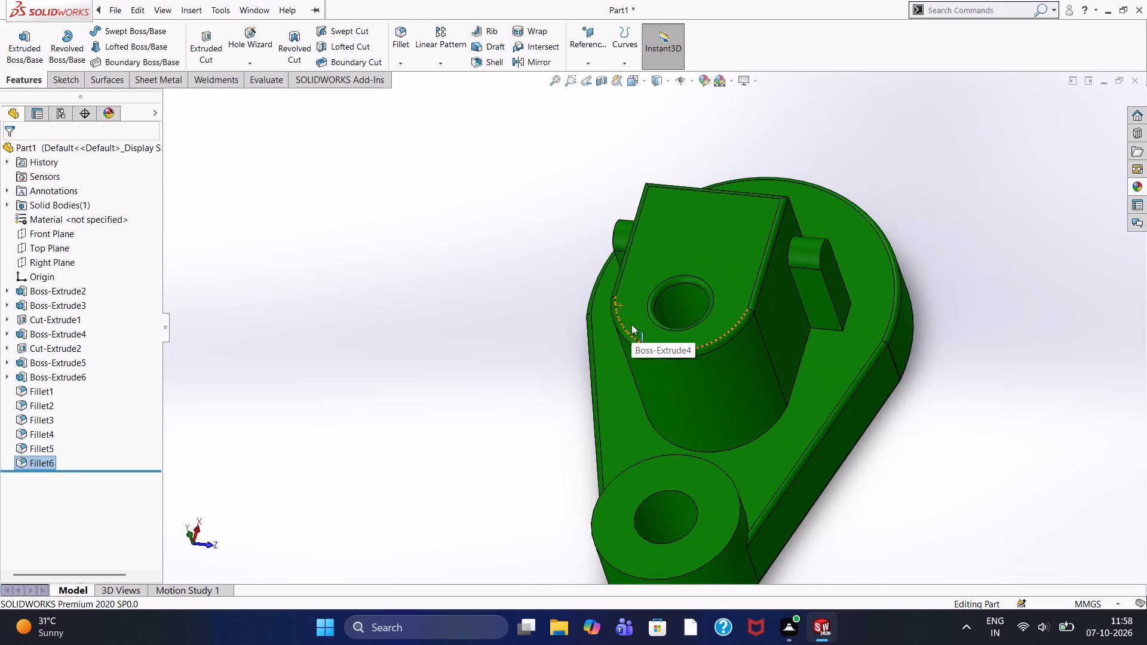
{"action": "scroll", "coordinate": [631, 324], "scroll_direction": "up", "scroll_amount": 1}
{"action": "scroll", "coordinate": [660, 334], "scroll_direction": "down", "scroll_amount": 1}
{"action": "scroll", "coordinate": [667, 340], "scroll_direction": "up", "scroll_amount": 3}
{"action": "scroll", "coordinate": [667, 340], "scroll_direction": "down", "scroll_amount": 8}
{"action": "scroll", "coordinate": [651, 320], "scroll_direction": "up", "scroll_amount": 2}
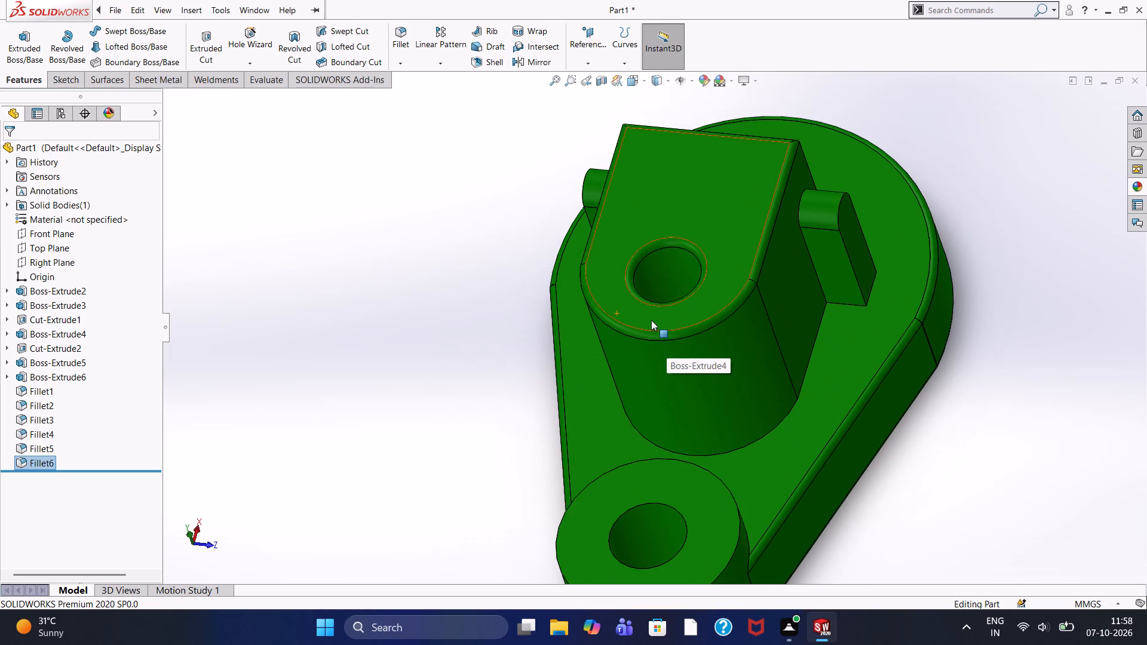
Inspect the filleted base plate, round-ended block and side bosses from both long sides of the part.
{"action": "middle_click_drag", "start_coordinate": [517, 361], "coordinate": [411, 282]}
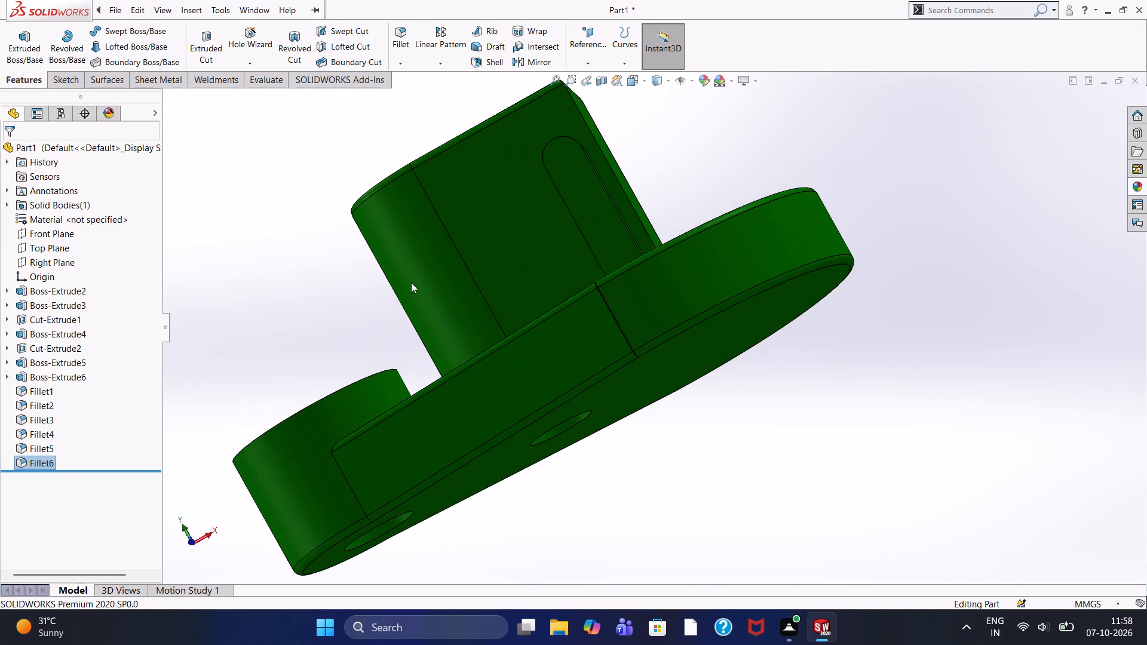
{"action": "scroll", "coordinate": [467, 259], "scroll_direction": "down", "scroll_amount": 2}
{"action": "middle_click_drag", "start_coordinate": [325, 278], "coordinate": [351, 305]}
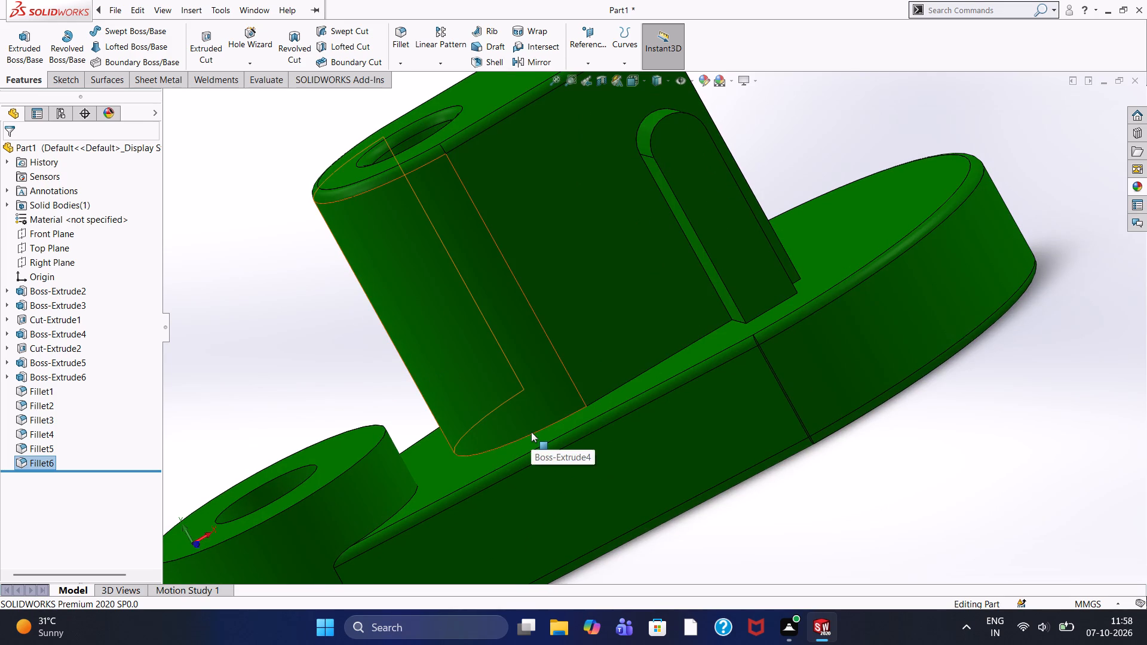
{"action": "middle_click_drag", "start_coordinate": [682, 42], "coordinate": [820, 0]}
{"action": "middle_click_drag", "start_coordinate": [827, 0], "coordinate": [838, 0]}
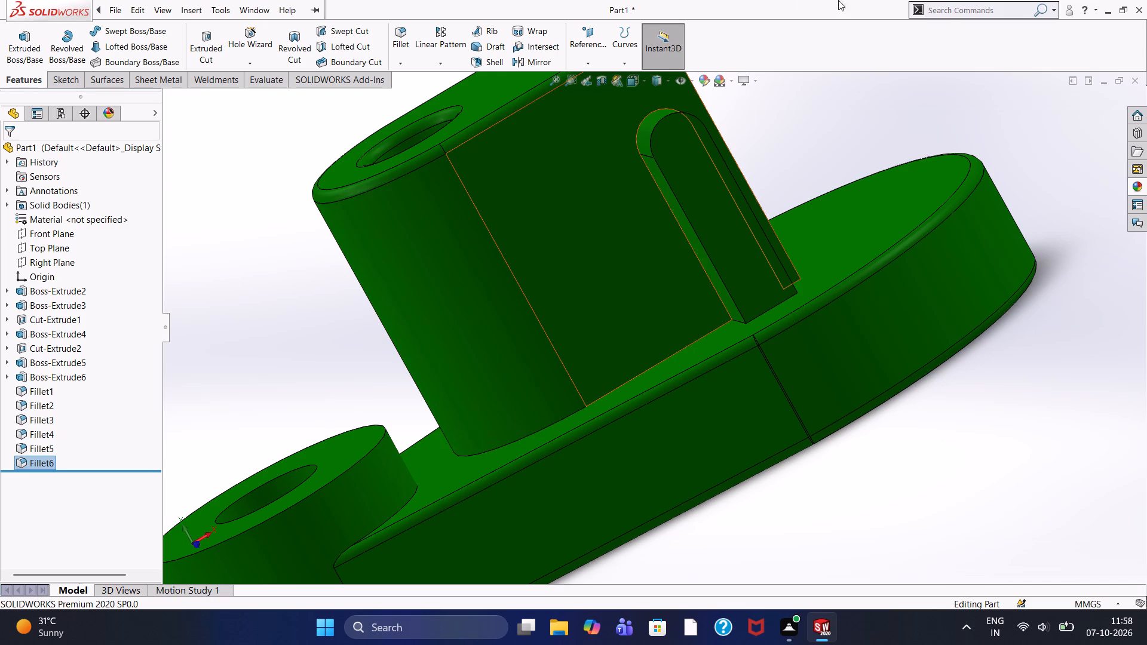
{"action": "middle_click_drag", "start_coordinate": [838, 0], "coordinate": [855, 15]}
{"action": "scroll", "coordinate": [858, 19], "scroll_direction": "up", "scroll_amount": 1}
{"action": "scroll", "coordinate": [420, 225], "scroll_direction": "up", "scroll_amount": 2}
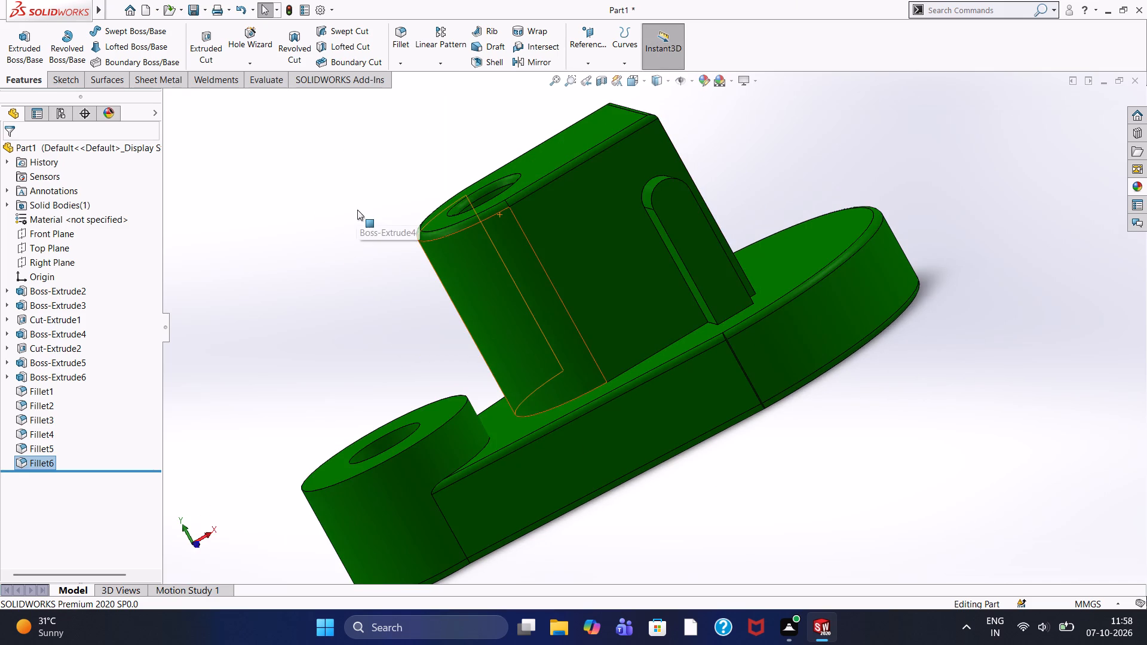
{"action": "middle_click_drag", "start_coordinate": [360, 211], "coordinate": [421, 207]}
{"action": "scroll", "coordinate": [362, 194], "scroll_direction": "up", "scroll_amount": 2}
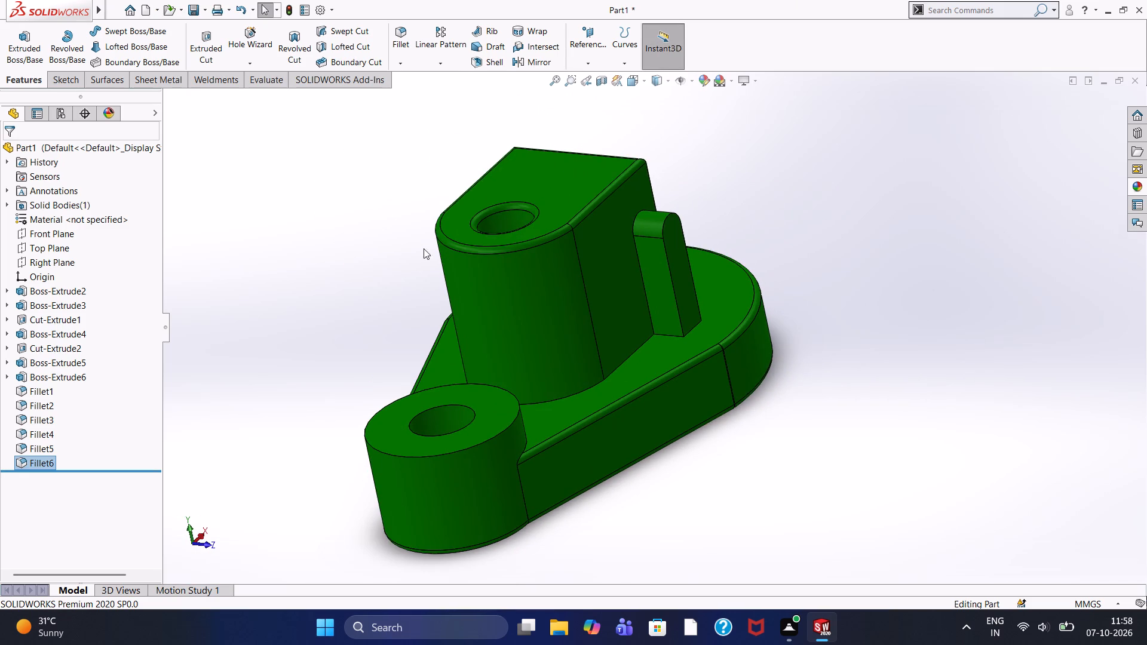
{"action": "middle_click", "coordinate": [419, 248]}
{"action": "middle_click", "coordinate": [417, 248]}
{"action": "middle_click_drag", "start_coordinate": [407, 240], "coordinate": [375, 205]}
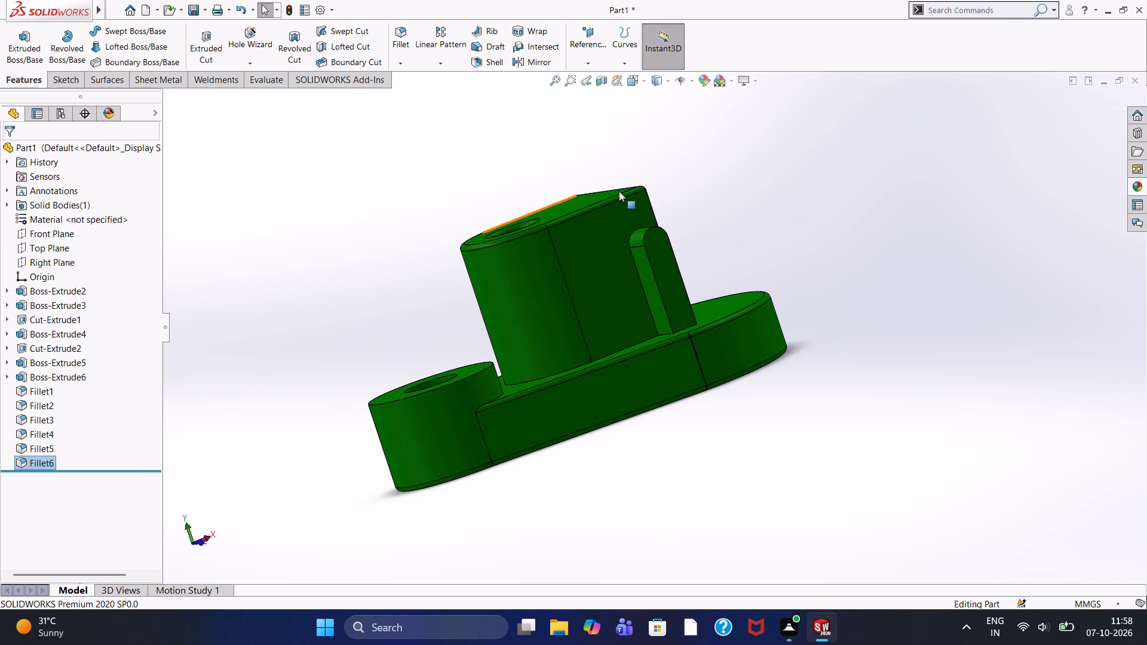
{"action": "middle_click_drag", "start_coordinate": [407, 243], "coordinate": [525, 259]}
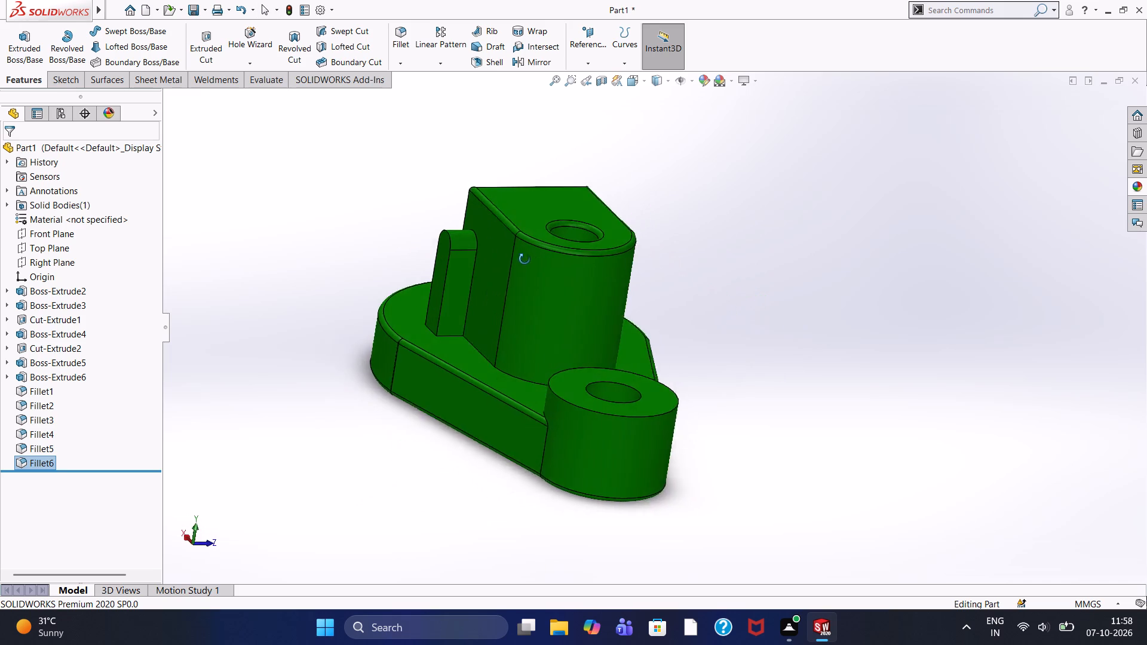
{"action": "middle_click_drag", "start_coordinate": [525, 259], "coordinate": [562, 271]}
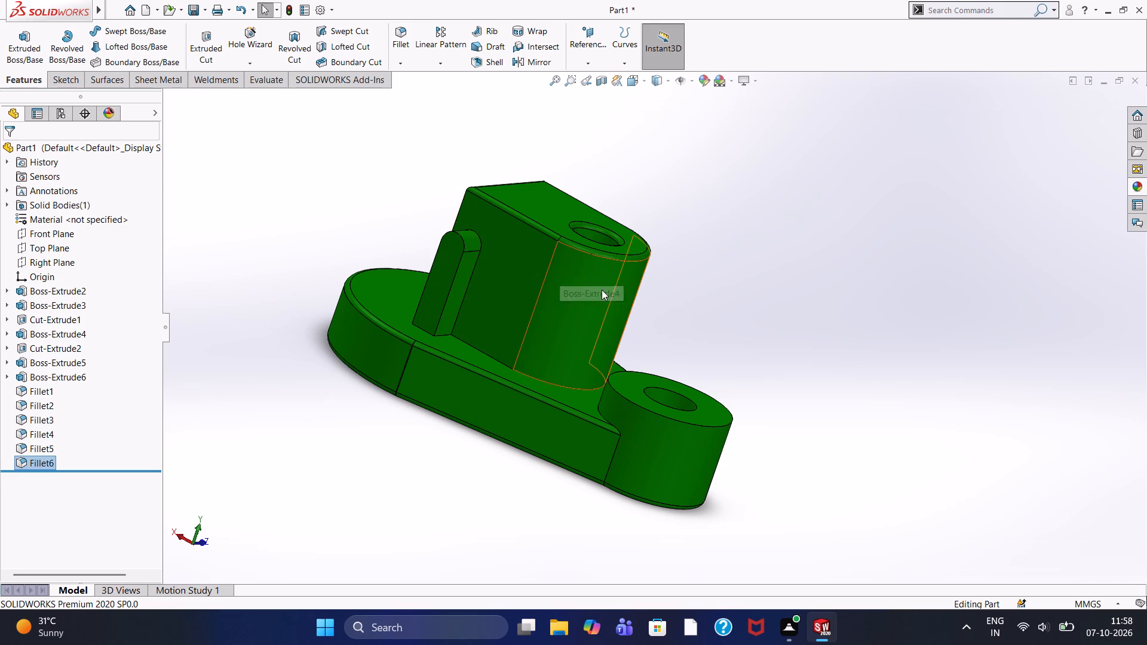
{"action": "scroll", "coordinate": [685, 296], "scroll_direction": "up", "scroll_amount": 1}
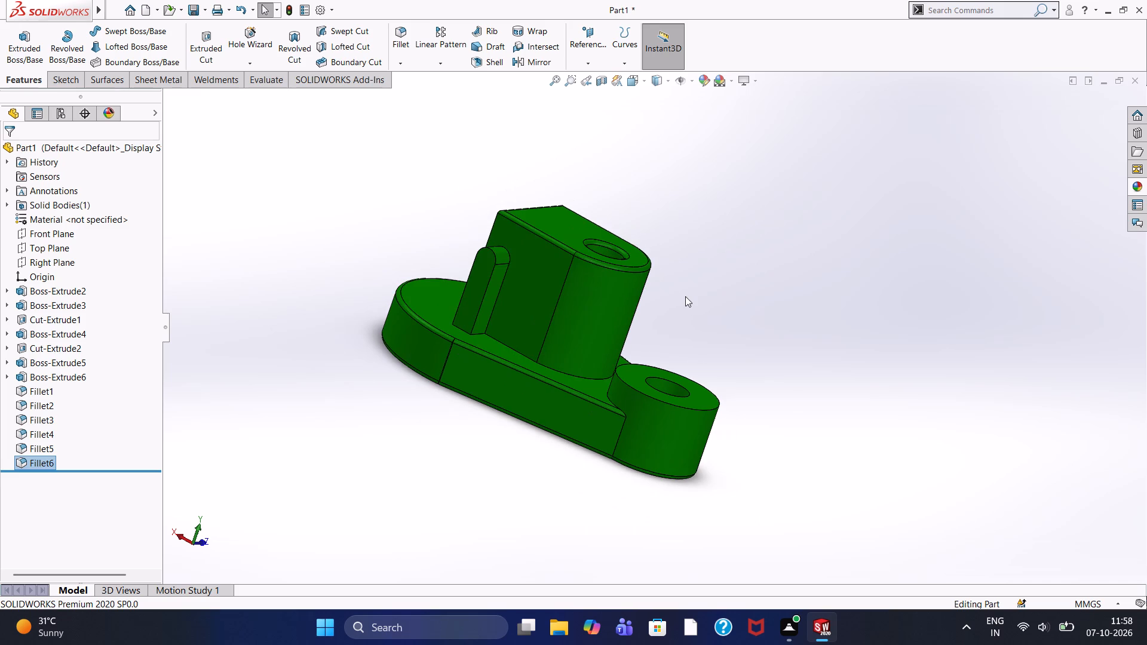
{"action": "scroll", "coordinate": [685, 296], "scroll_direction": "down", "scroll_amount": 1}
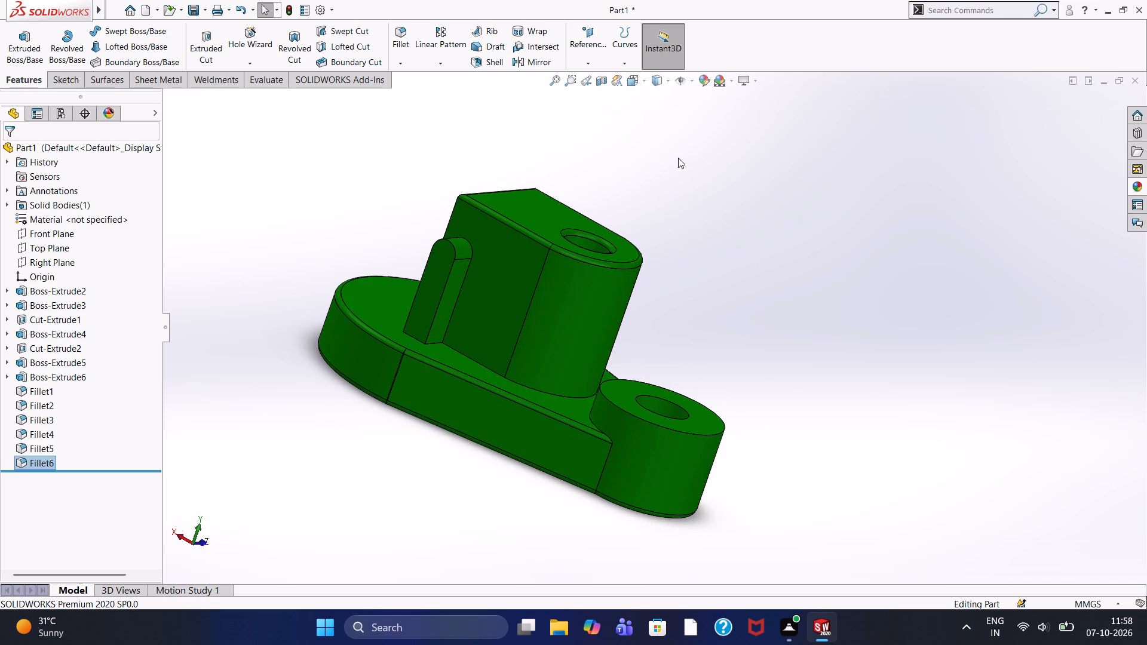
{"action": "scroll", "coordinate": [674, 239], "scroll_direction": "down", "scroll_amount": 1}
{"action": "scroll", "coordinate": [564, 314], "scroll_direction": "up", "scroll_amount": 3}
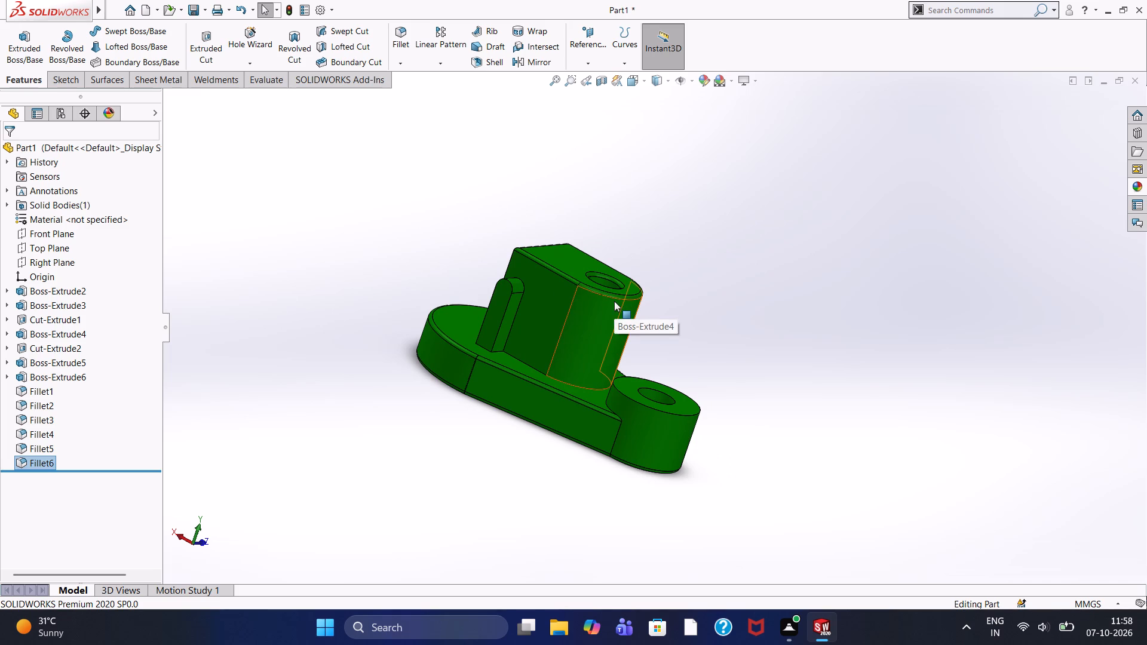
{"action": "middle_click_drag", "start_coordinate": [498, 192], "coordinate": [479, 183]}
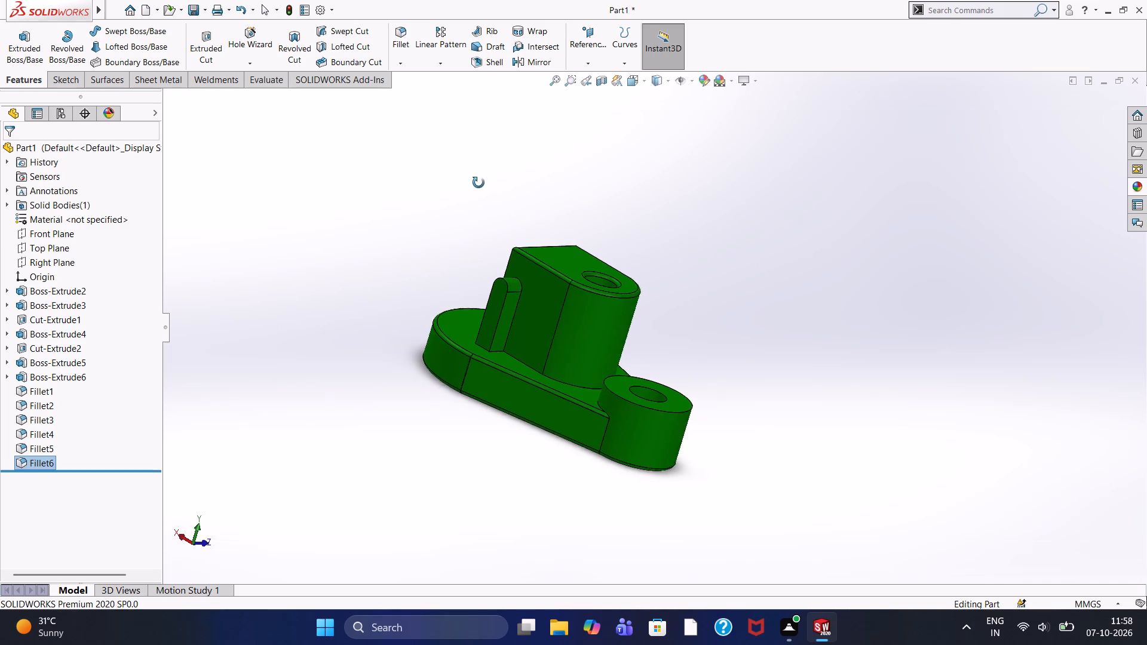
{"action": "middle_click_drag", "start_coordinate": [479, 183], "coordinate": [467, 180]}
{"action": "scroll", "coordinate": [627, 263], "scroll_direction": "up", "scroll_amount": 3}
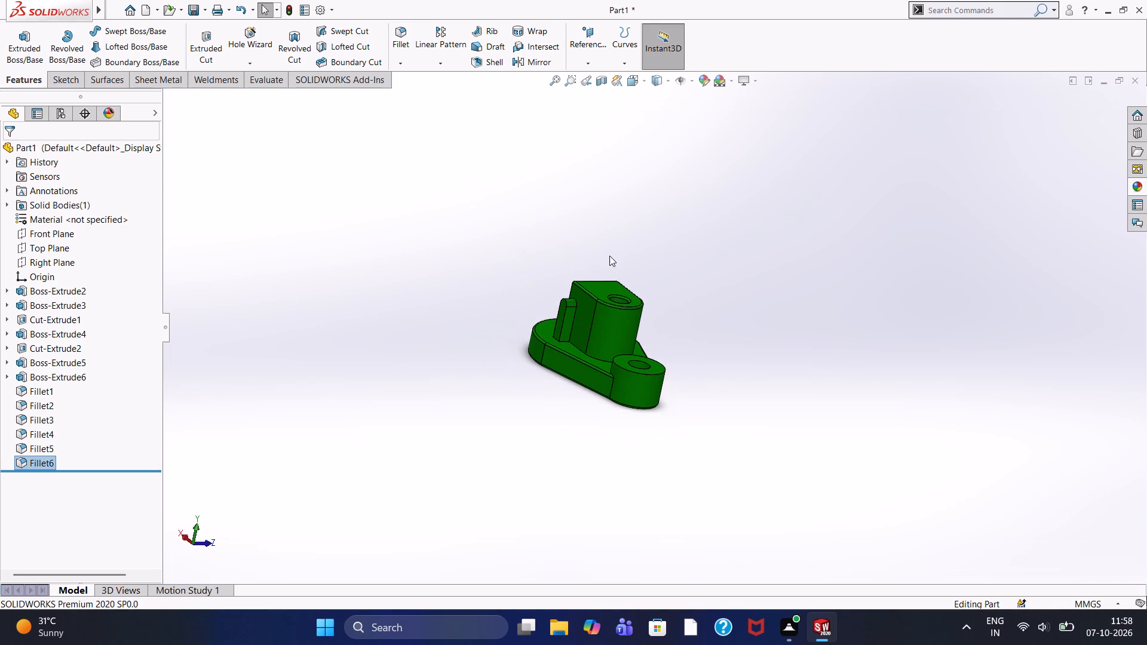
Inspect the finished part's round-ended block, side boss, base plate and small rounded end up close and from several angles.
{"action": "scroll", "coordinate": [609, 256], "scroll_direction": "down", "scroll_amount": 2}
{"action": "scroll", "coordinate": [651, 394], "scroll_direction": "up", "scroll_amount": 1}
{"action": "scroll", "coordinate": [651, 394], "scroll_direction": "down", "scroll_amount": 1}
{"action": "scroll", "coordinate": [649, 394], "scroll_direction": "up", "scroll_amount": 1}
{"action": "scroll", "coordinate": [625, 388], "scroll_direction": "down", "scroll_amount": 1}
{"action": "scroll", "coordinate": [658, 320], "scroll_direction": "down", "scroll_amount": 3}
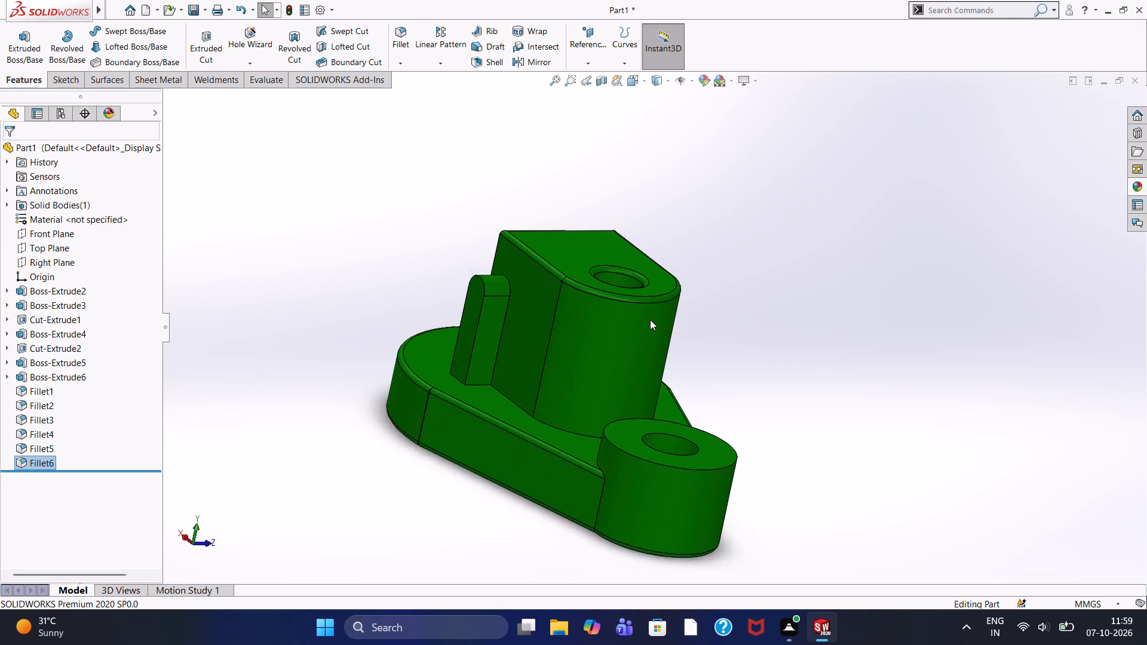
{"action": "scroll", "coordinate": [650, 320], "scroll_direction": "down", "scroll_amount": 4}
{"action": "scroll", "coordinate": [644, 318], "scroll_direction": "up", "scroll_amount": 1}
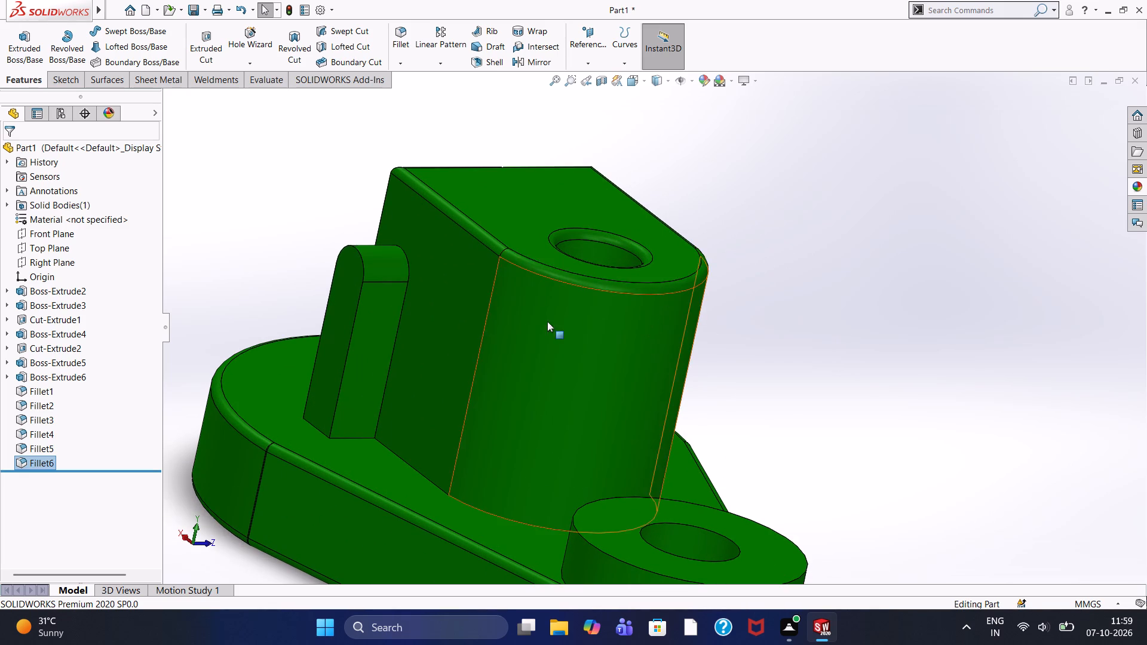
{"action": "middle_click_drag", "start_coordinate": [318, 172], "coordinate": [332, 199]}
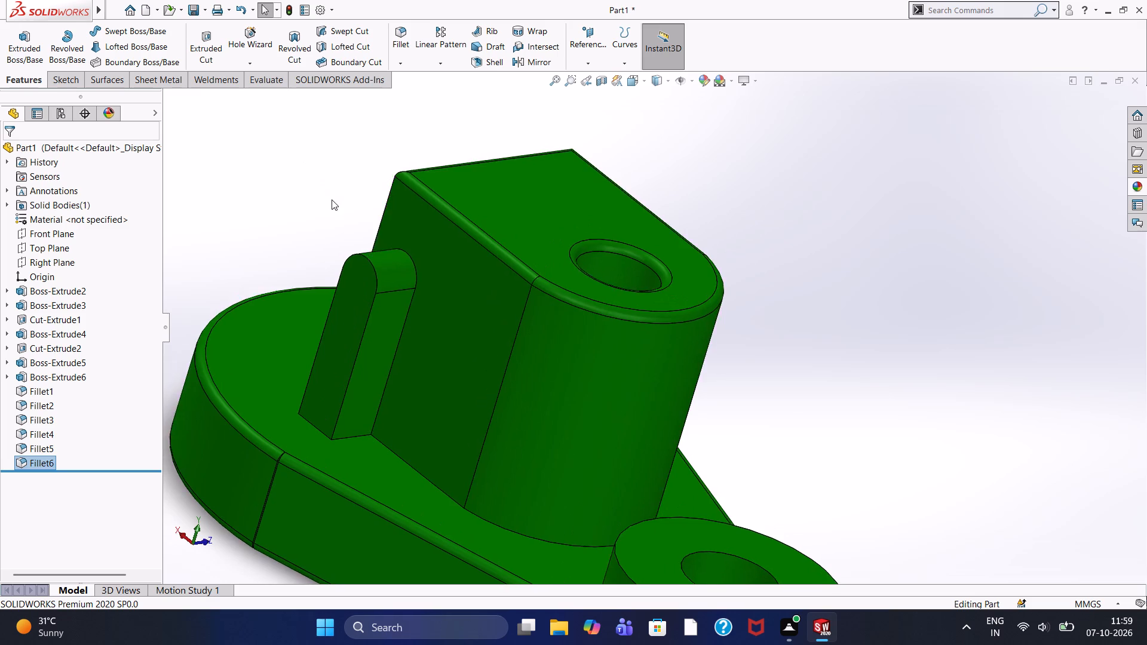
{"action": "scroll", "coordinate": [332, 199], "scroll_direction": "up", "scroll_amount": 4}
{"action": "scroll", "coordinate": [506, 272], "scroll_direction": "down", "scroll_amount": 2}
{"action": "scroll", "coordinate": [506, 272], "scroll_direction": "up", "scroll_amount": 4}
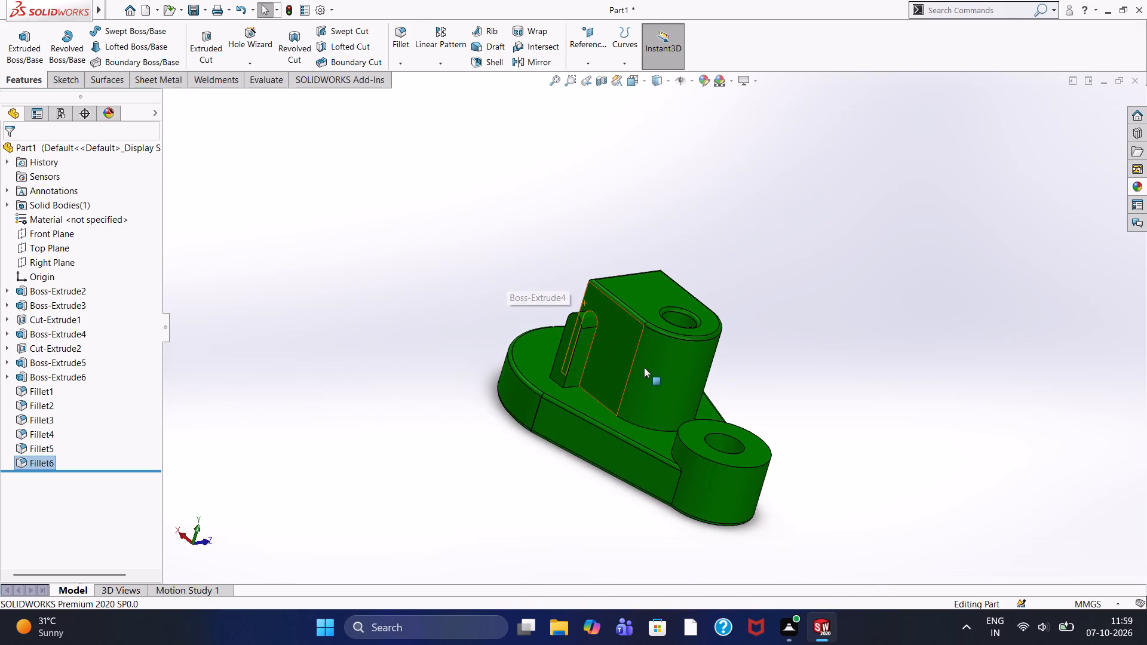
{"action": "scroll", "coordinate": [657, 372], "scroll_direction": "down", "scroll_amount": 3}
{"action": "scroll", "coordinate": [709, 363], "scroll_direction": "down", "scroll_amount": 2}
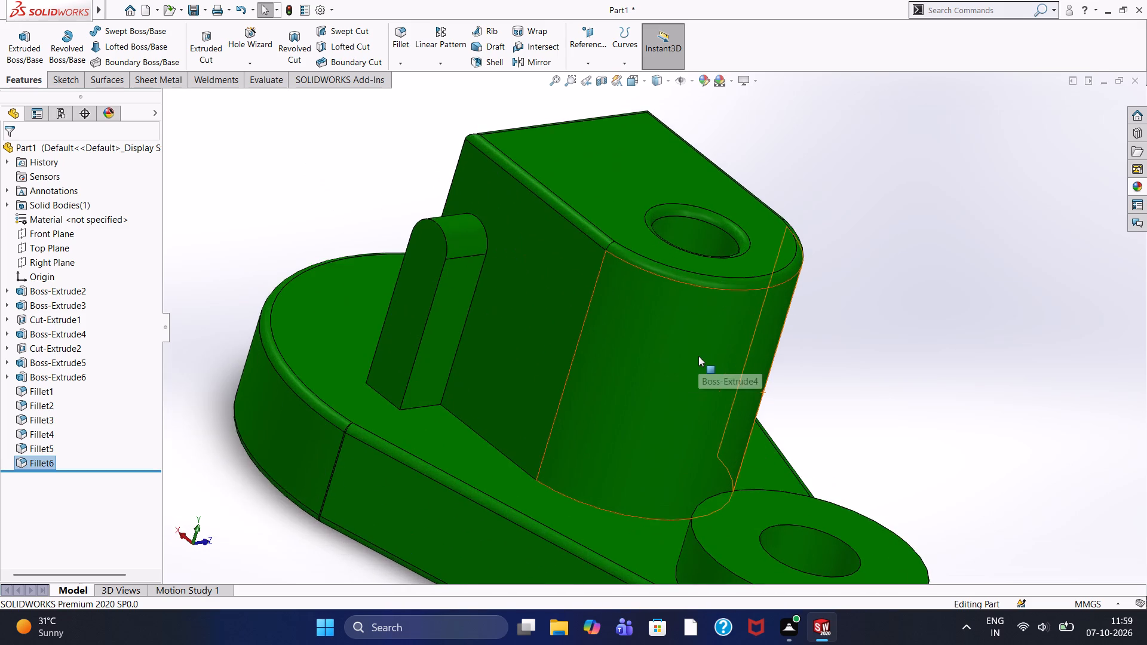
{"action": "scroll", "coordinate": [698, 356], "scroll_direction": "up", "scroll_amount": 3}
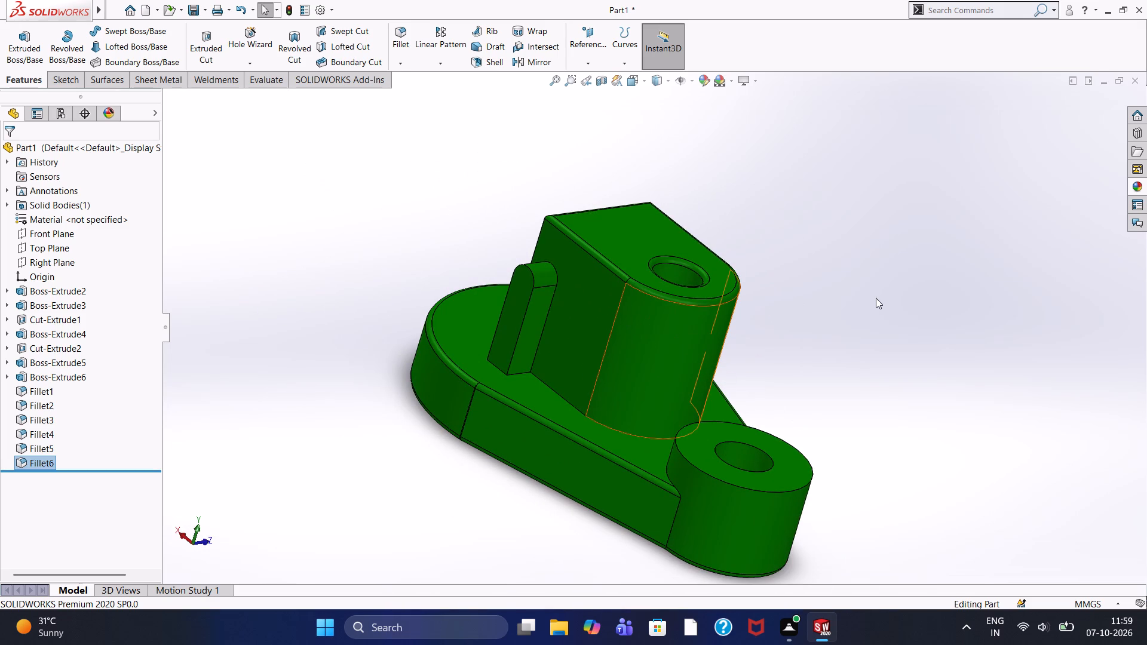
{"action": "middle_click_drag", "start_coordinate": [857, 293], "coordinate": [768, 238]}
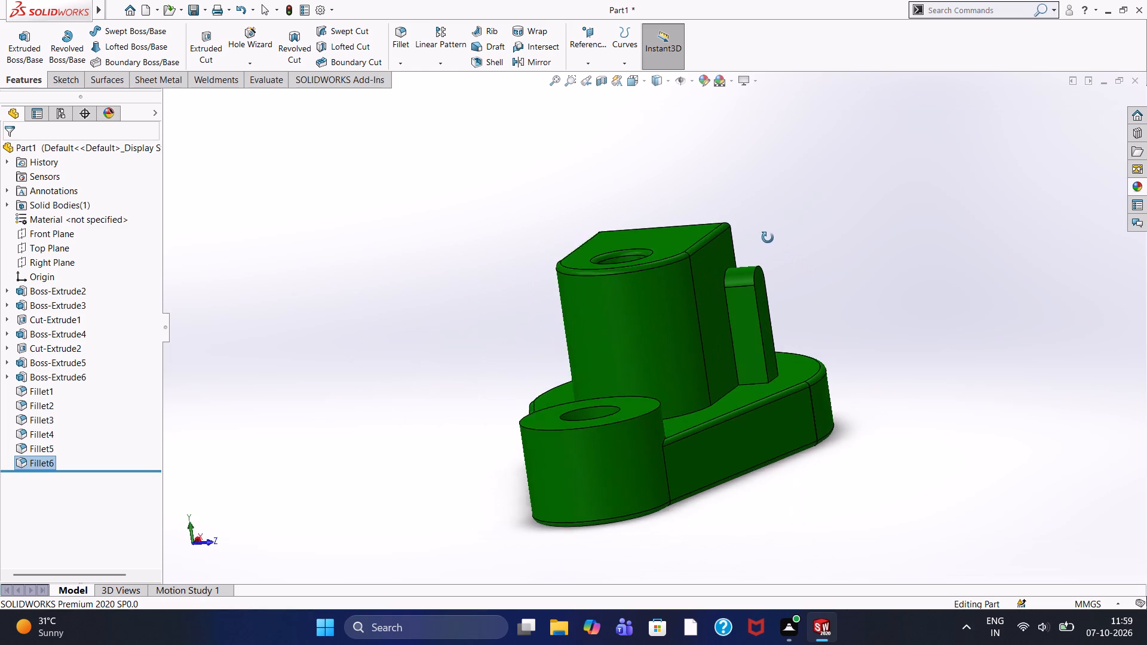
{"action": "middle_click_drag", "start_coordinate": [768, 238], "coordinate": [828, 246]}
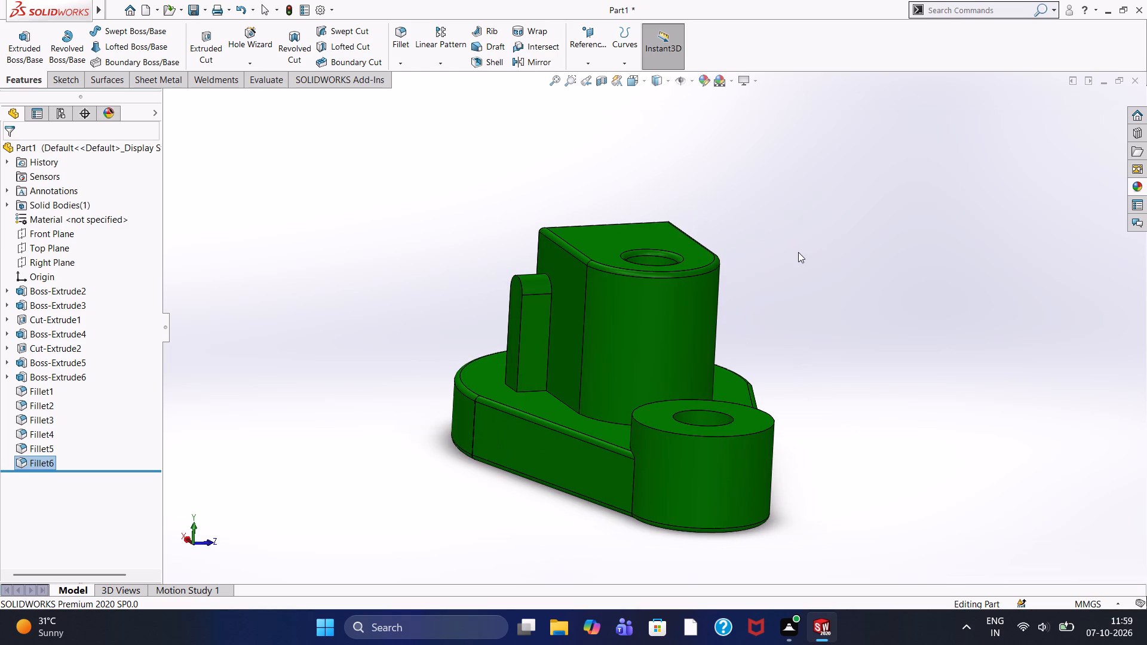
{"action": "scroll", "coordinate": [514, 284], "scroll_direction": "up", "scroll_amount": 1}
{"action": "scroll", "coordinate": [596, 285], "scroll_direction": "down", "scroll_amount": 2}
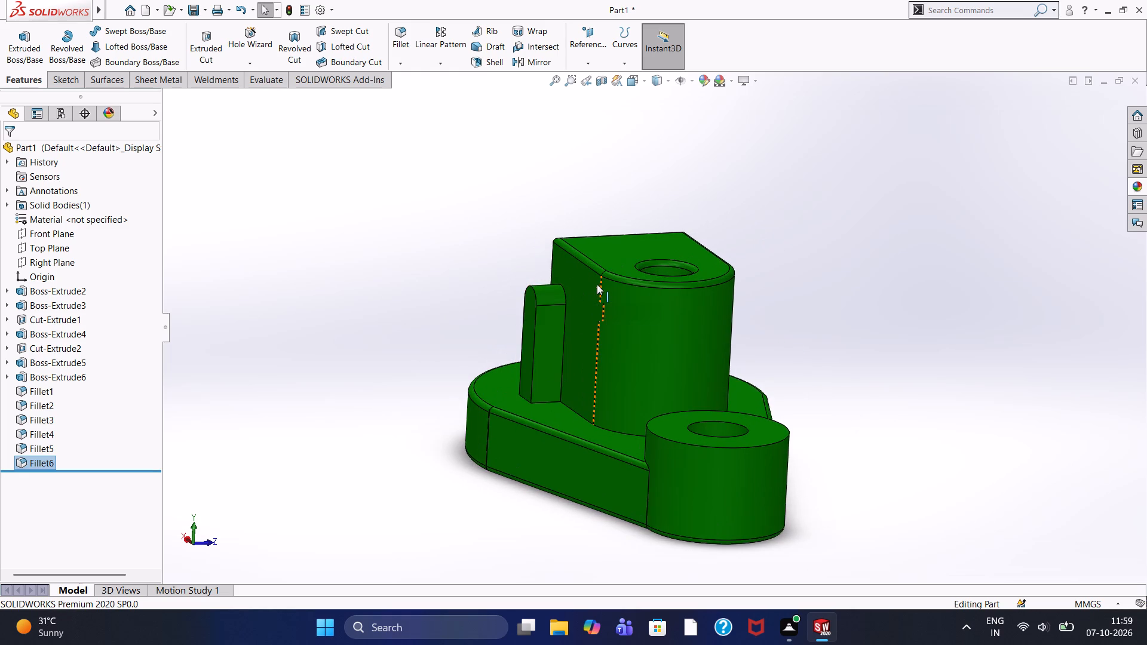
{"action": "scroll", "coordinate": [671, 298], "scroll_direction": "up", "scroll_amount": 1}
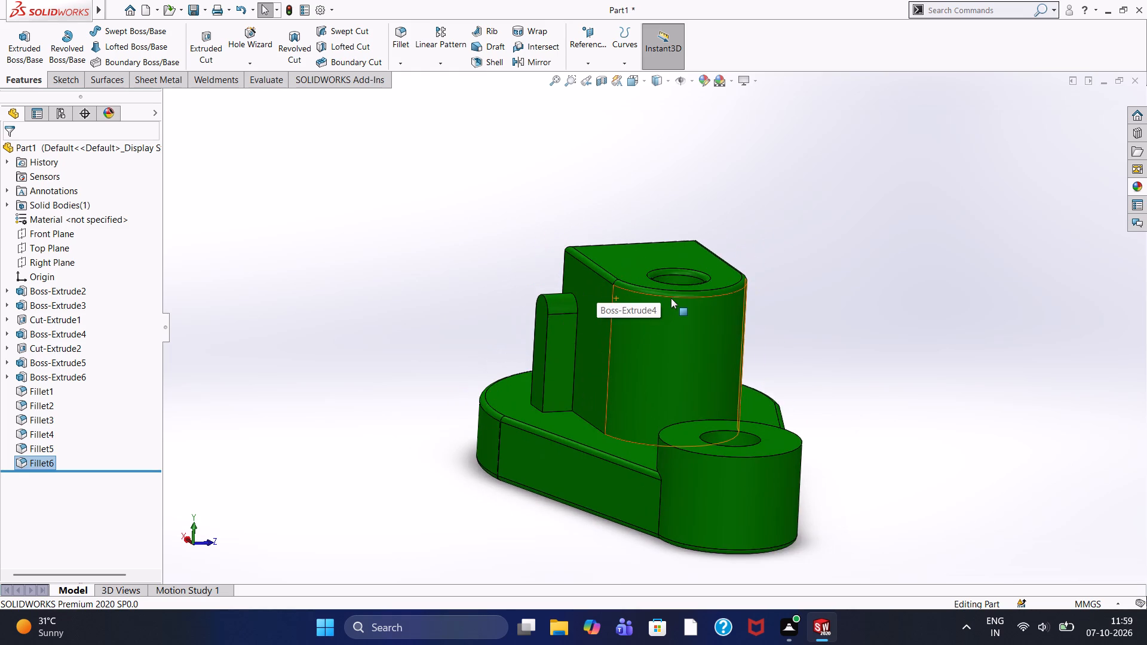
{"action": "scroll", "coordinate": [679, 306], "scroll_direction": "down", "scroll_amount": 2}
{"action": "scroll", "coordinate": [679, 306], "scroll_direction": "up", "scroll_amount": 3}
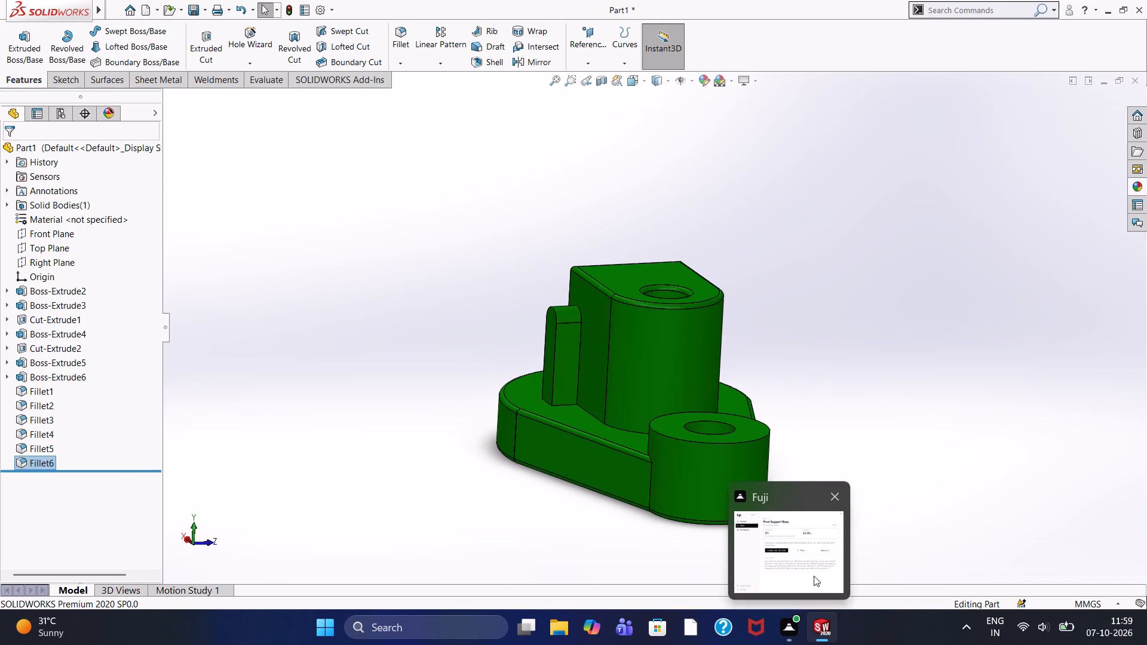
{"action": "scroll", "coordinate": [806, 367], "scroll_direction": "down", "scroll_amount": 4}
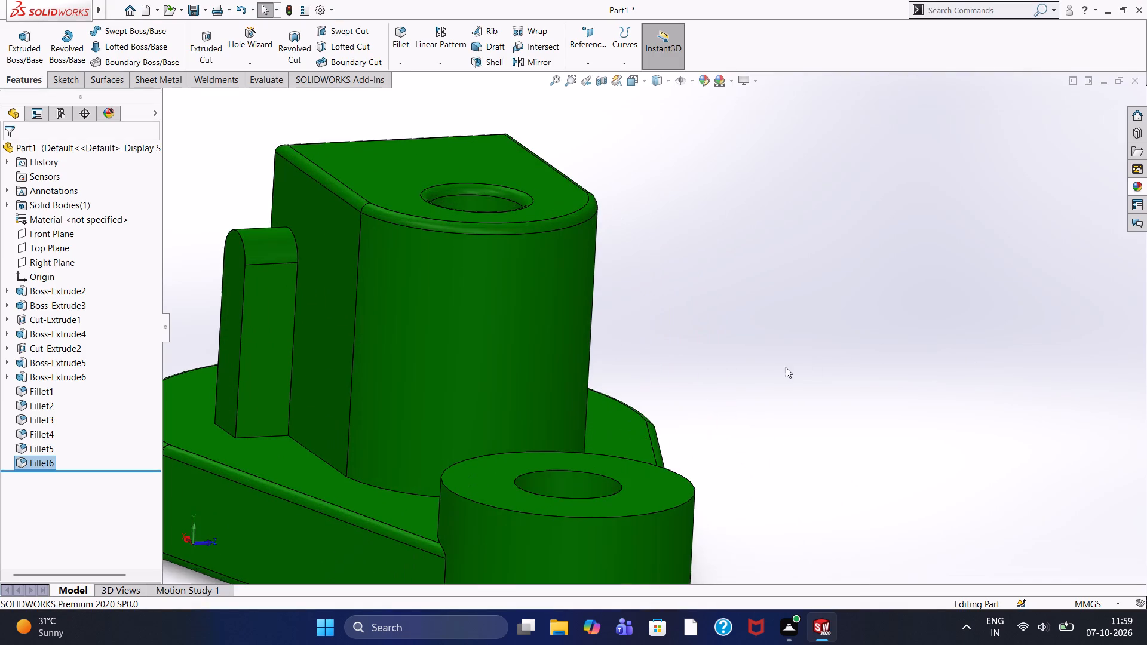
{"action": "scroll", "coordinate": [695, 365], "scroll_direction": "up", "scroll_amount": 4}
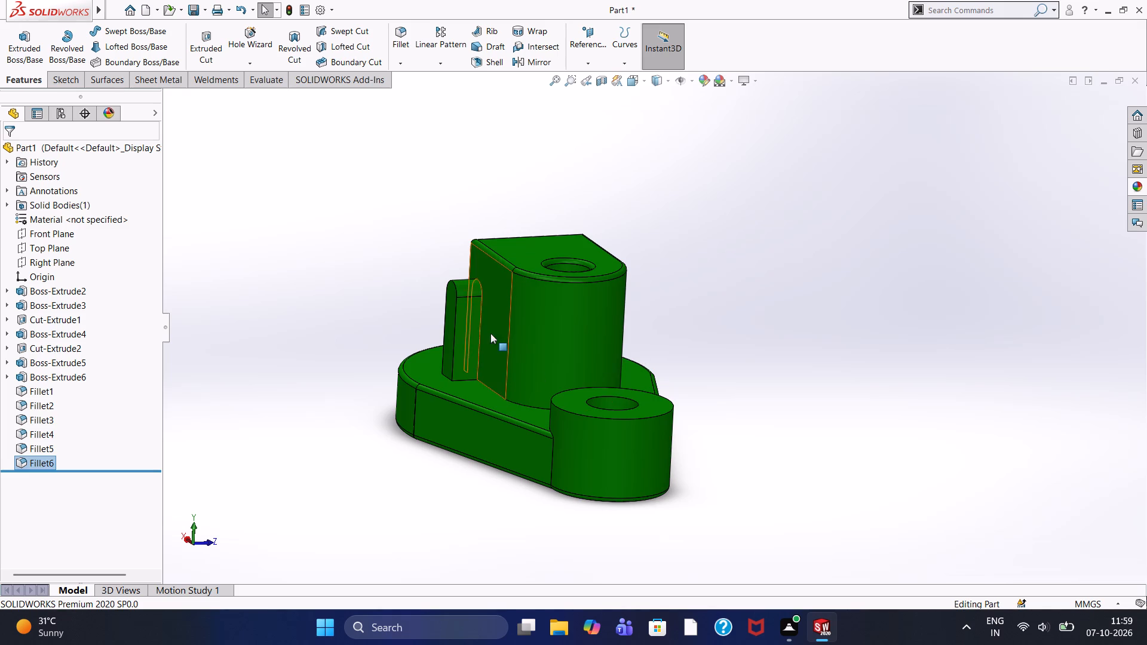
{"action": "scroll", "coordinate": [459, 259], "scroll_direction": "down", "scroll_amount": 1}
{"action": "scroll", "coordinate": [459, 259], "scroll_direction": "up", "scroll_amount": 1}
{"action": "middle_click_drag", "start_coordinate": [460, 262], "coordinate": [487, 312]}
{"action": "scroll", "coordinate": [458, 269], "scroll_direction": "up", "scroll_amount": 3}
{"action": "scroll", "coordinate": [584, 333], "scroll_direction": "down", "scroll_amount": 3}
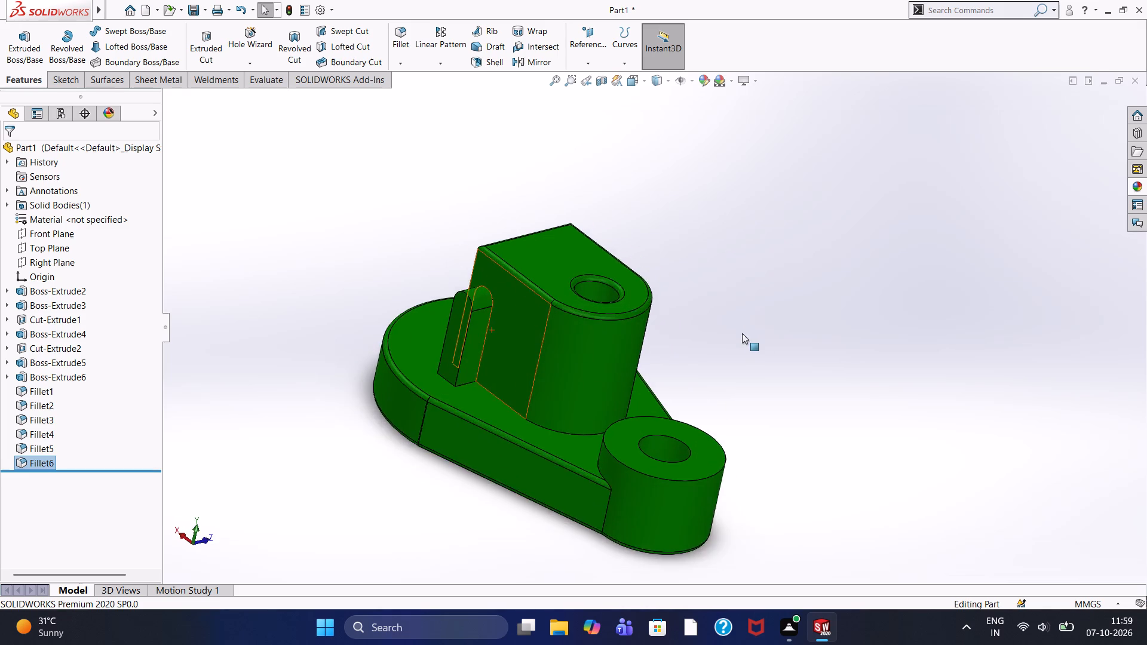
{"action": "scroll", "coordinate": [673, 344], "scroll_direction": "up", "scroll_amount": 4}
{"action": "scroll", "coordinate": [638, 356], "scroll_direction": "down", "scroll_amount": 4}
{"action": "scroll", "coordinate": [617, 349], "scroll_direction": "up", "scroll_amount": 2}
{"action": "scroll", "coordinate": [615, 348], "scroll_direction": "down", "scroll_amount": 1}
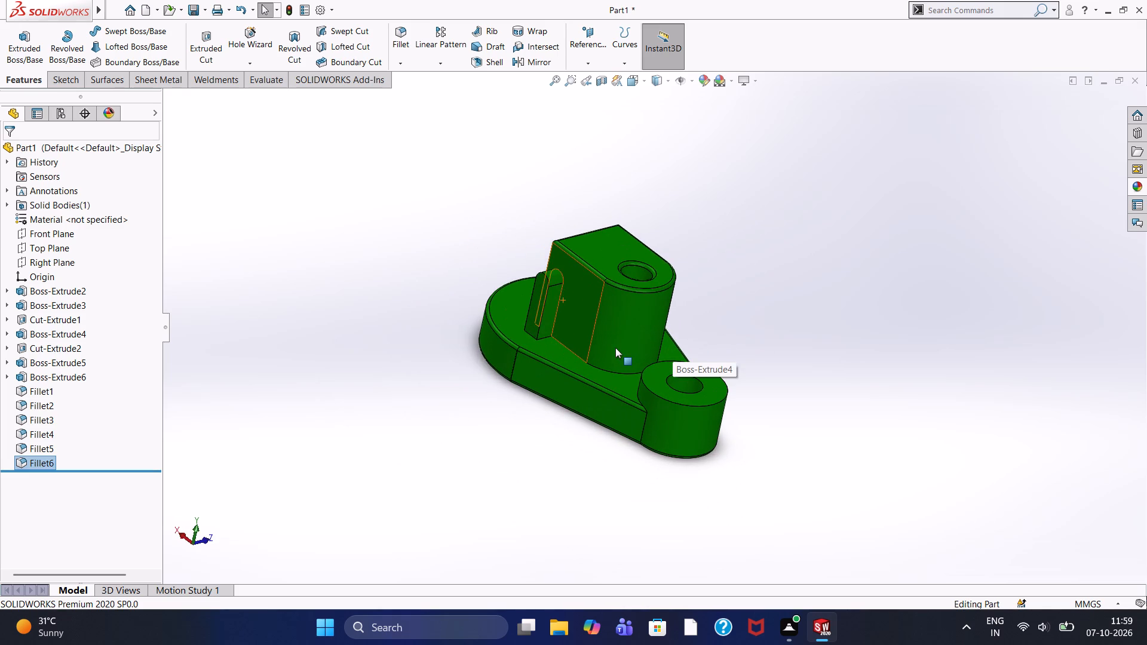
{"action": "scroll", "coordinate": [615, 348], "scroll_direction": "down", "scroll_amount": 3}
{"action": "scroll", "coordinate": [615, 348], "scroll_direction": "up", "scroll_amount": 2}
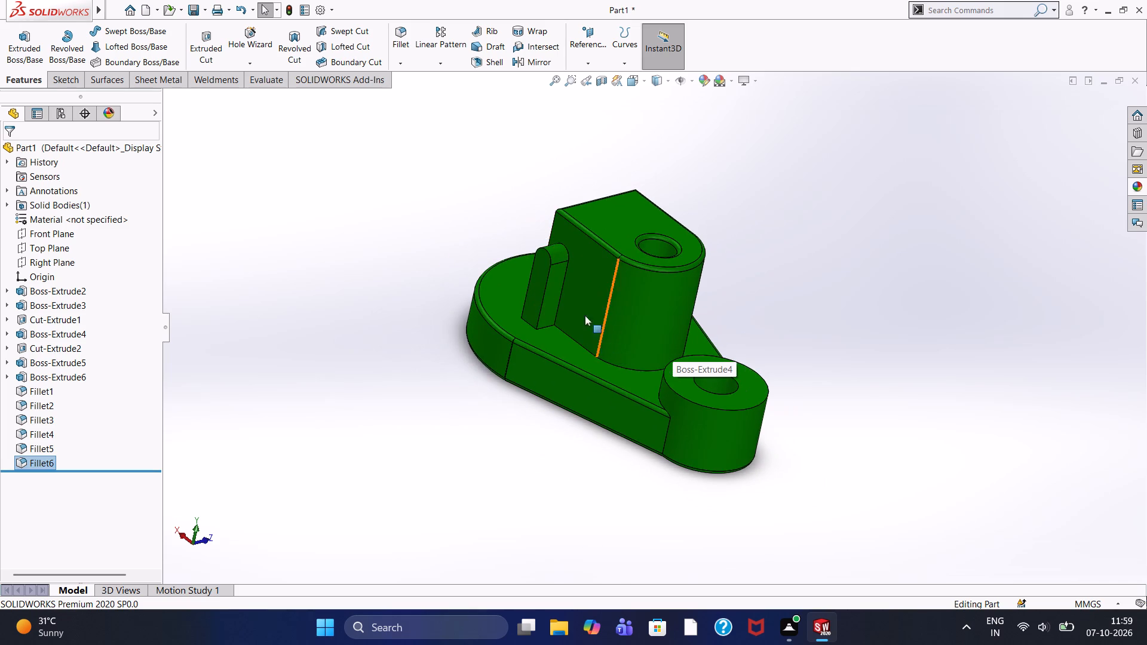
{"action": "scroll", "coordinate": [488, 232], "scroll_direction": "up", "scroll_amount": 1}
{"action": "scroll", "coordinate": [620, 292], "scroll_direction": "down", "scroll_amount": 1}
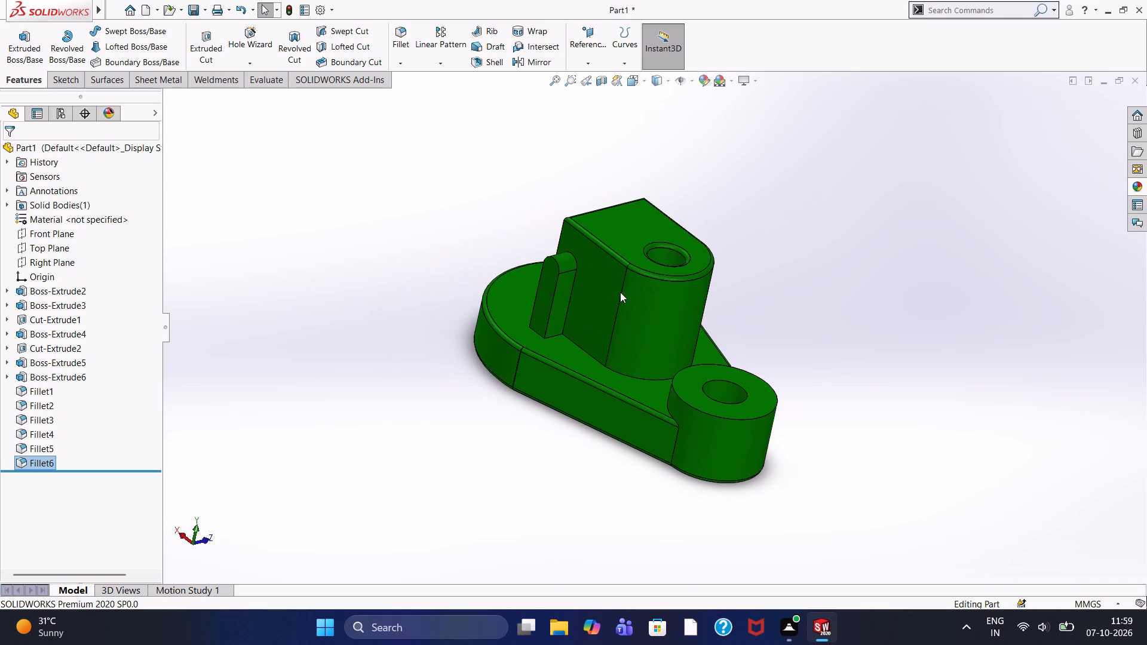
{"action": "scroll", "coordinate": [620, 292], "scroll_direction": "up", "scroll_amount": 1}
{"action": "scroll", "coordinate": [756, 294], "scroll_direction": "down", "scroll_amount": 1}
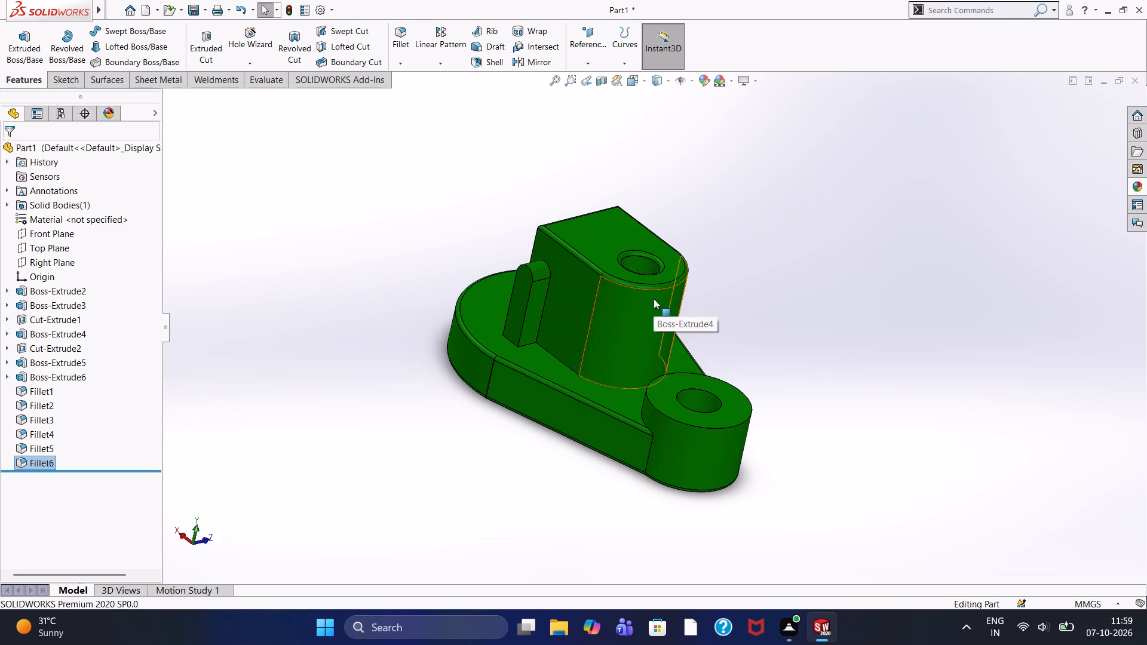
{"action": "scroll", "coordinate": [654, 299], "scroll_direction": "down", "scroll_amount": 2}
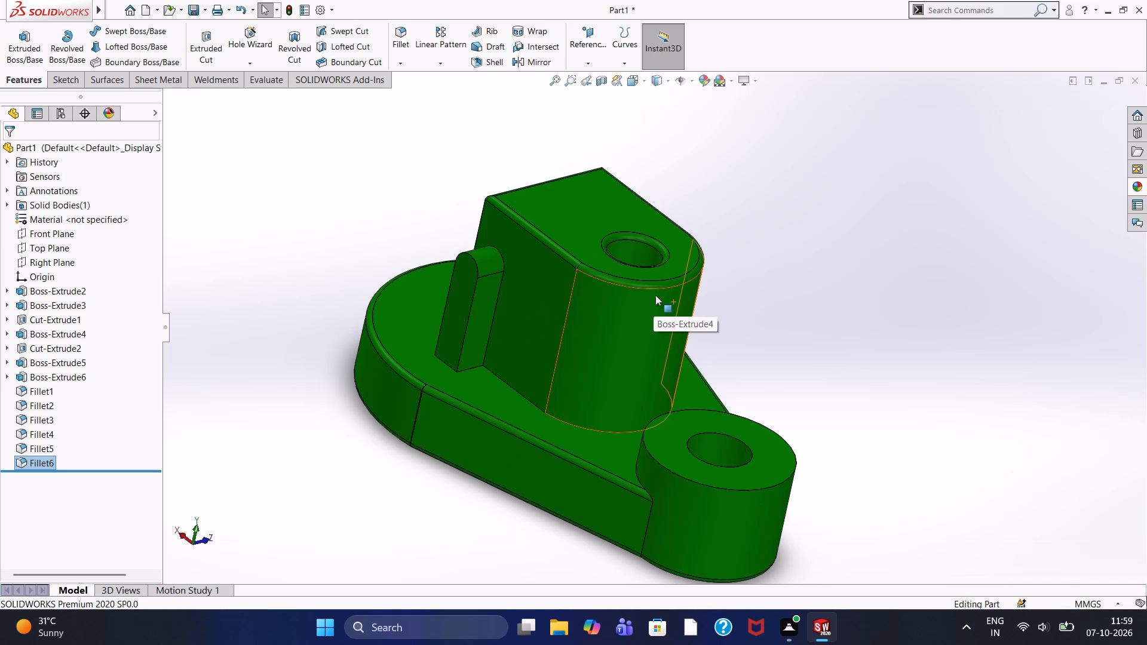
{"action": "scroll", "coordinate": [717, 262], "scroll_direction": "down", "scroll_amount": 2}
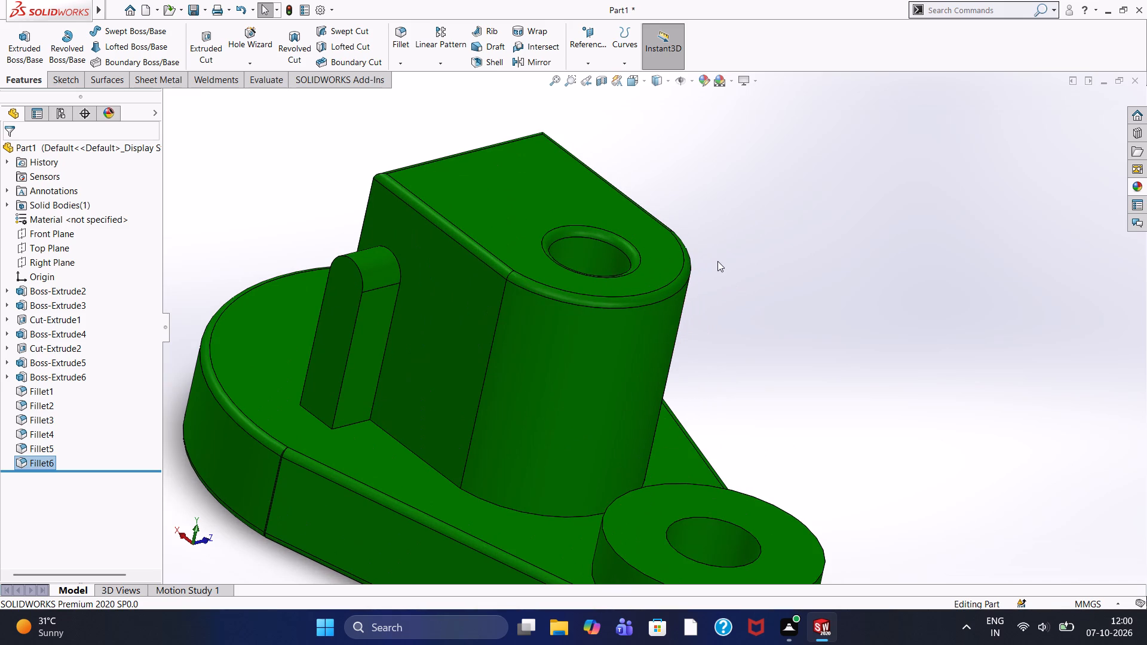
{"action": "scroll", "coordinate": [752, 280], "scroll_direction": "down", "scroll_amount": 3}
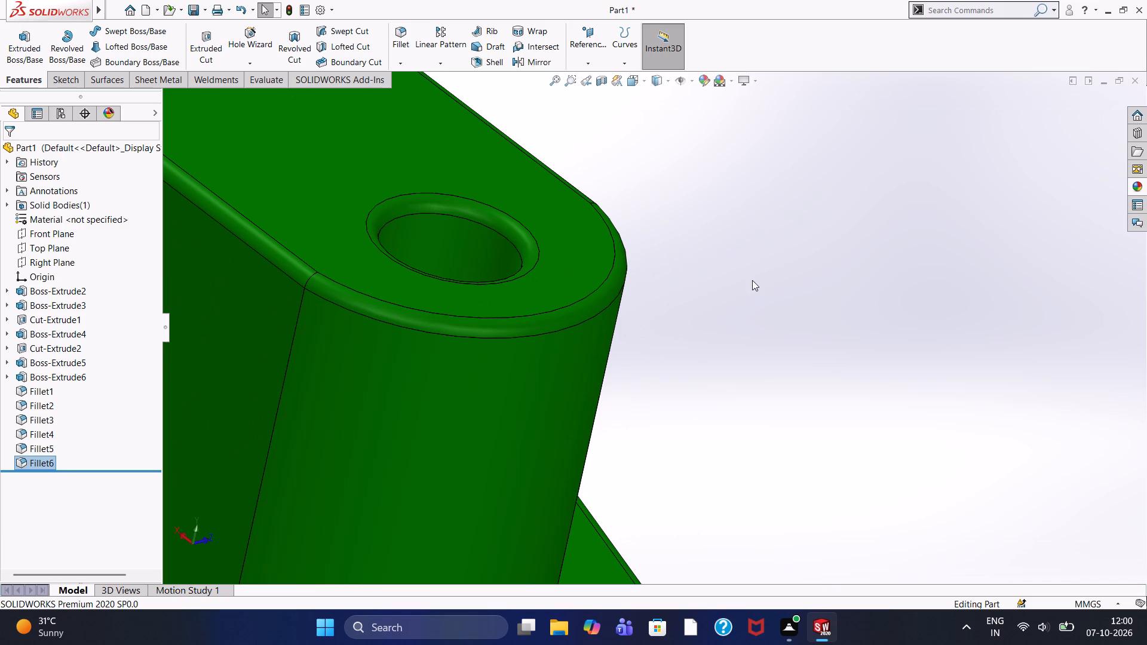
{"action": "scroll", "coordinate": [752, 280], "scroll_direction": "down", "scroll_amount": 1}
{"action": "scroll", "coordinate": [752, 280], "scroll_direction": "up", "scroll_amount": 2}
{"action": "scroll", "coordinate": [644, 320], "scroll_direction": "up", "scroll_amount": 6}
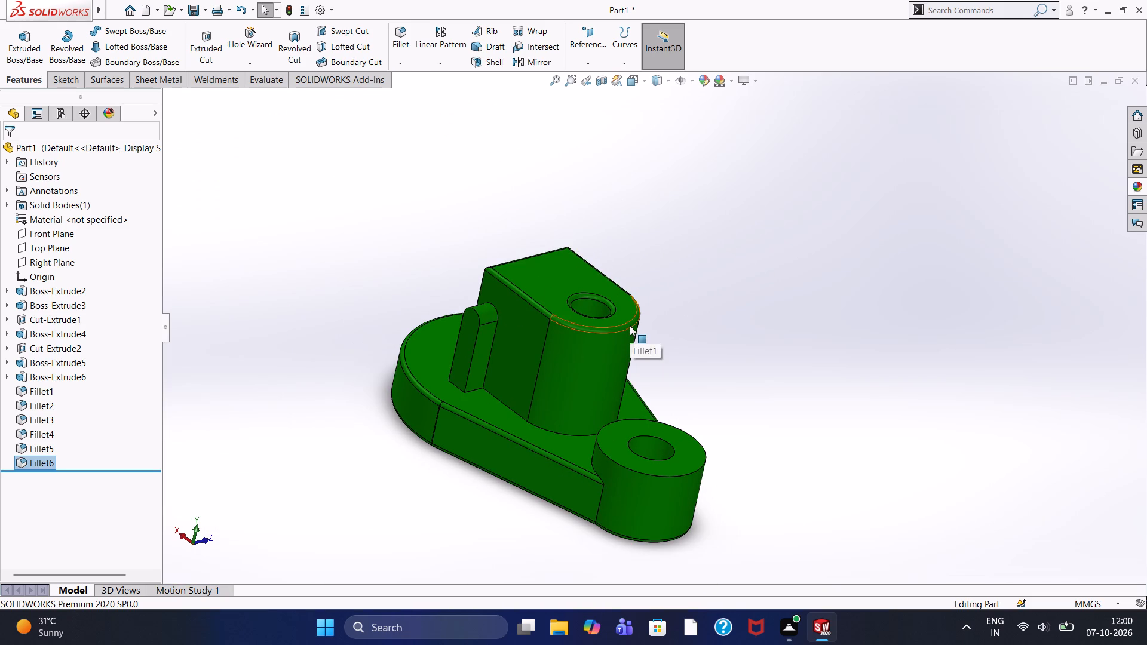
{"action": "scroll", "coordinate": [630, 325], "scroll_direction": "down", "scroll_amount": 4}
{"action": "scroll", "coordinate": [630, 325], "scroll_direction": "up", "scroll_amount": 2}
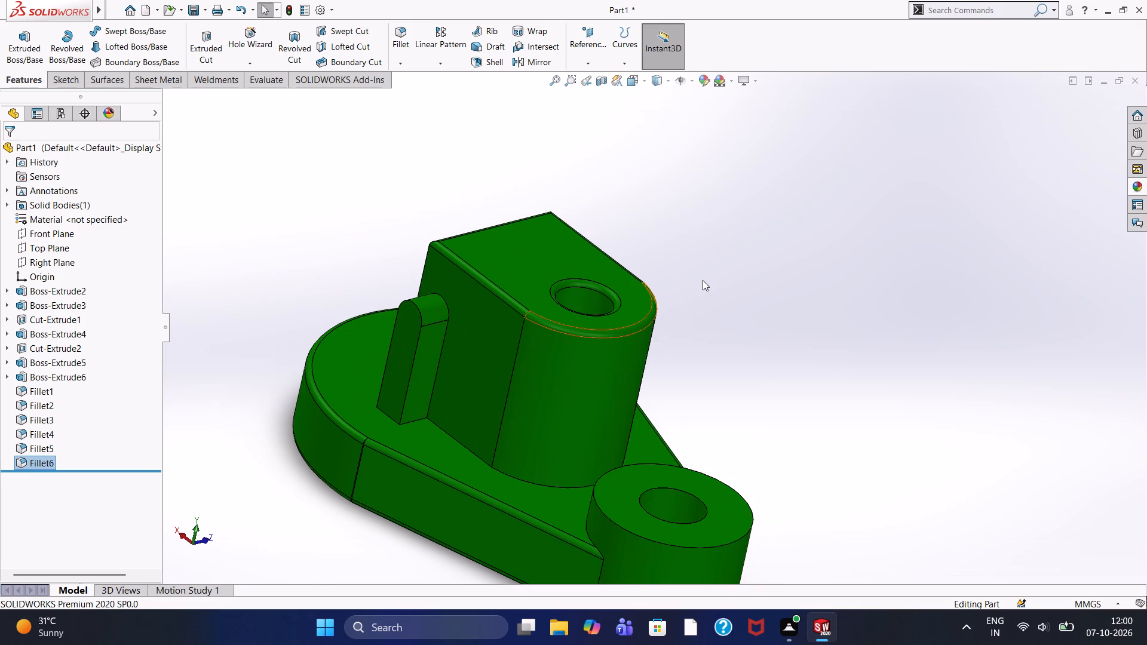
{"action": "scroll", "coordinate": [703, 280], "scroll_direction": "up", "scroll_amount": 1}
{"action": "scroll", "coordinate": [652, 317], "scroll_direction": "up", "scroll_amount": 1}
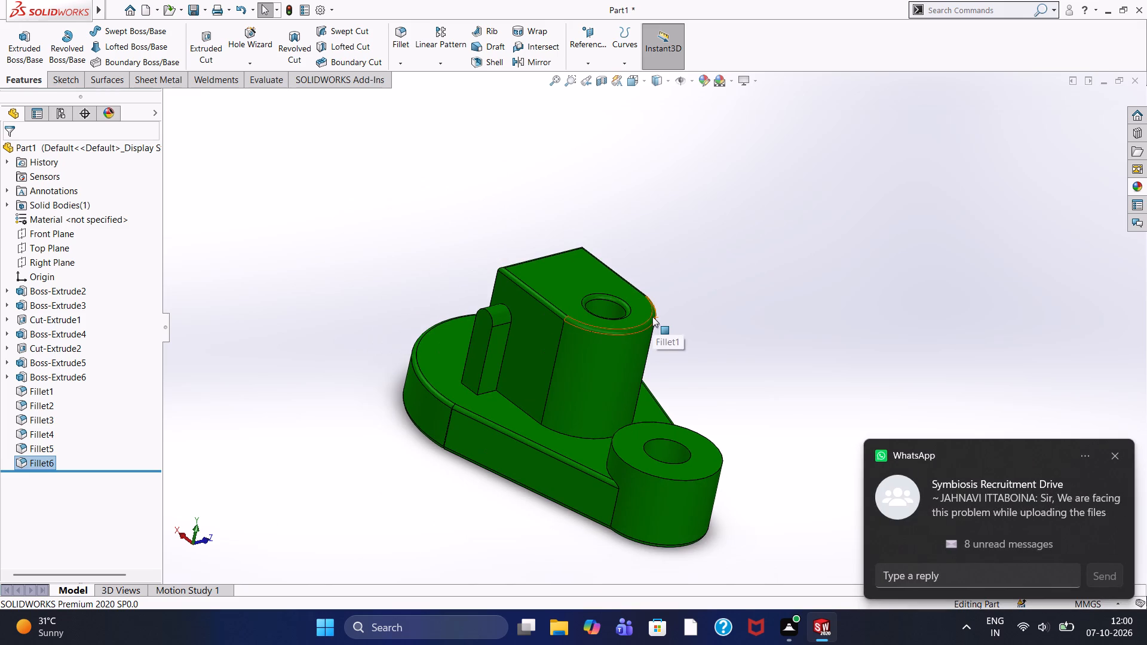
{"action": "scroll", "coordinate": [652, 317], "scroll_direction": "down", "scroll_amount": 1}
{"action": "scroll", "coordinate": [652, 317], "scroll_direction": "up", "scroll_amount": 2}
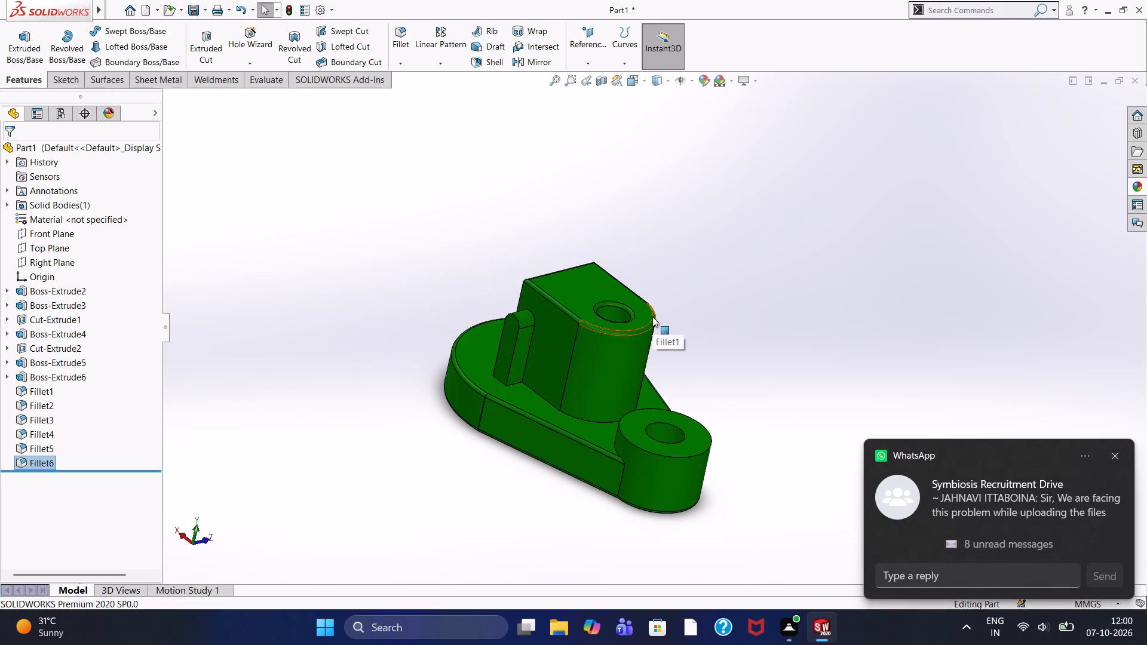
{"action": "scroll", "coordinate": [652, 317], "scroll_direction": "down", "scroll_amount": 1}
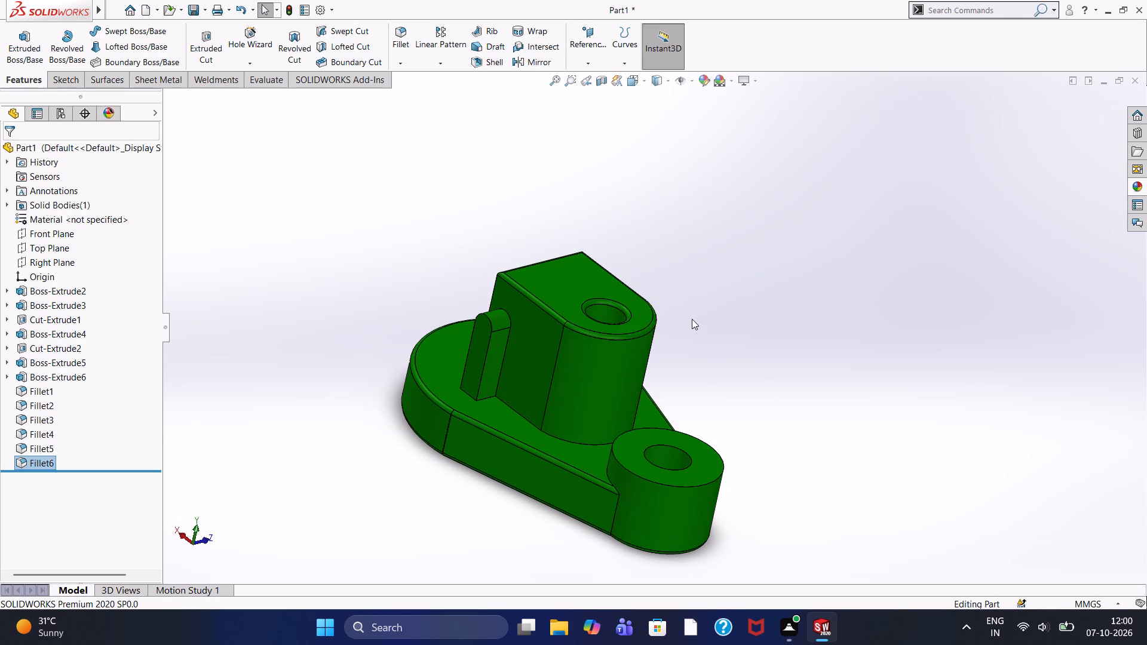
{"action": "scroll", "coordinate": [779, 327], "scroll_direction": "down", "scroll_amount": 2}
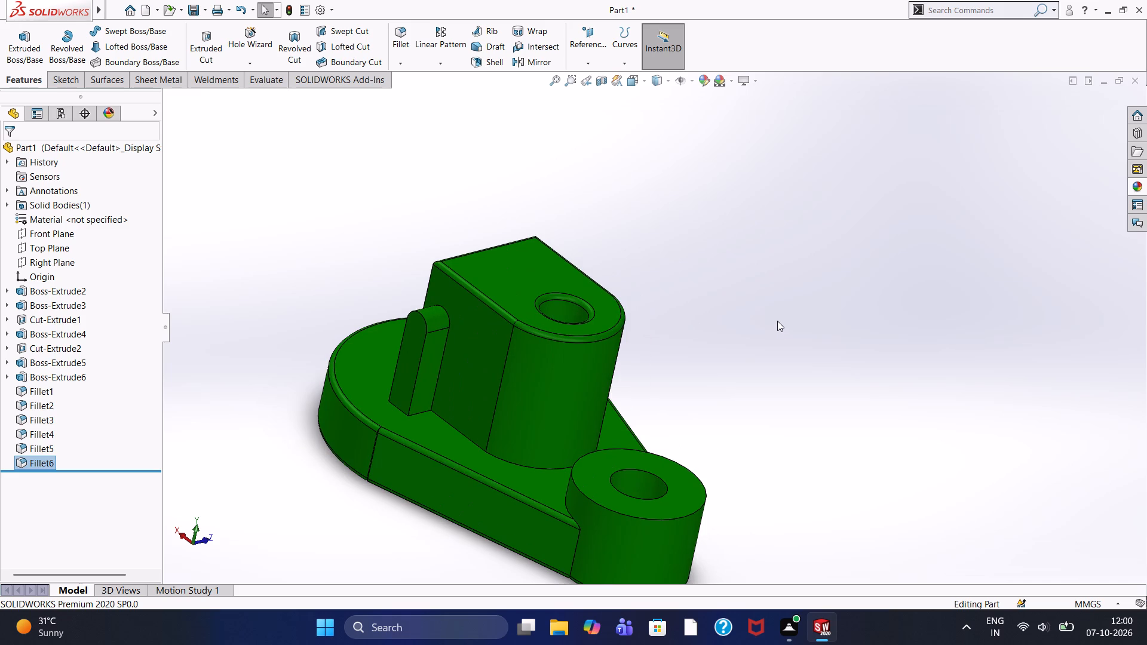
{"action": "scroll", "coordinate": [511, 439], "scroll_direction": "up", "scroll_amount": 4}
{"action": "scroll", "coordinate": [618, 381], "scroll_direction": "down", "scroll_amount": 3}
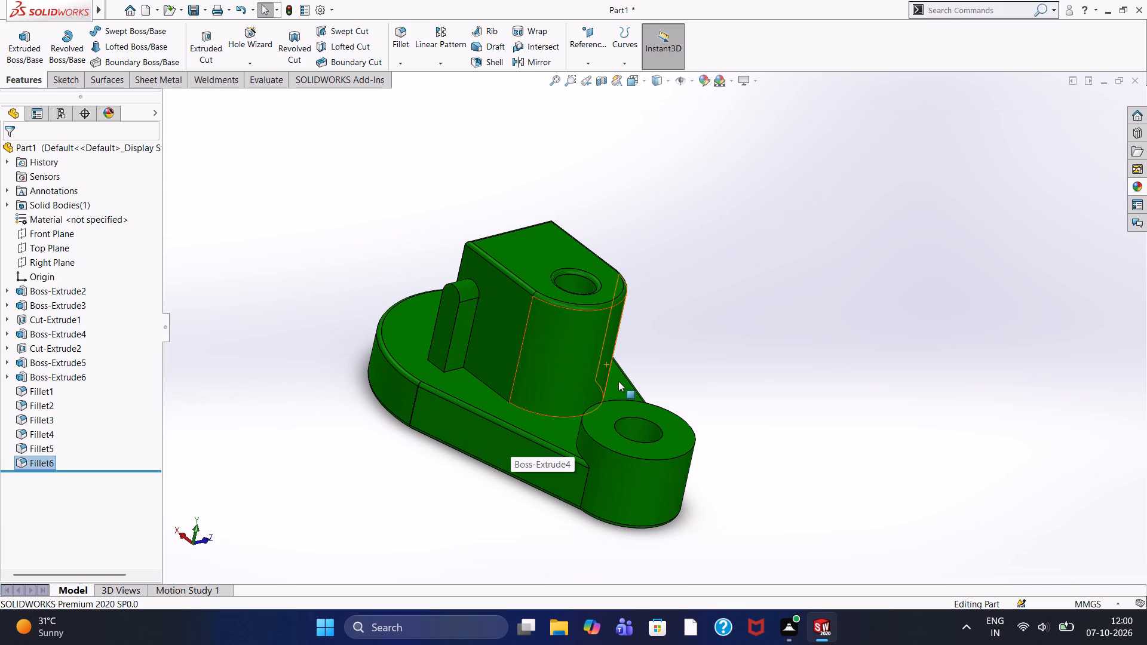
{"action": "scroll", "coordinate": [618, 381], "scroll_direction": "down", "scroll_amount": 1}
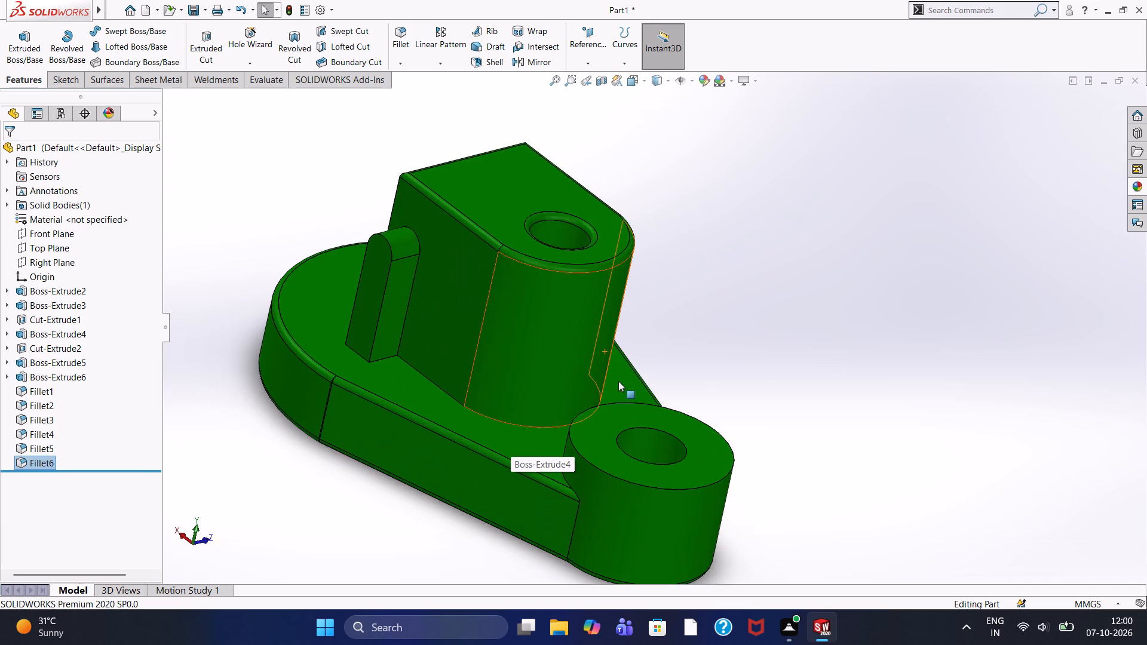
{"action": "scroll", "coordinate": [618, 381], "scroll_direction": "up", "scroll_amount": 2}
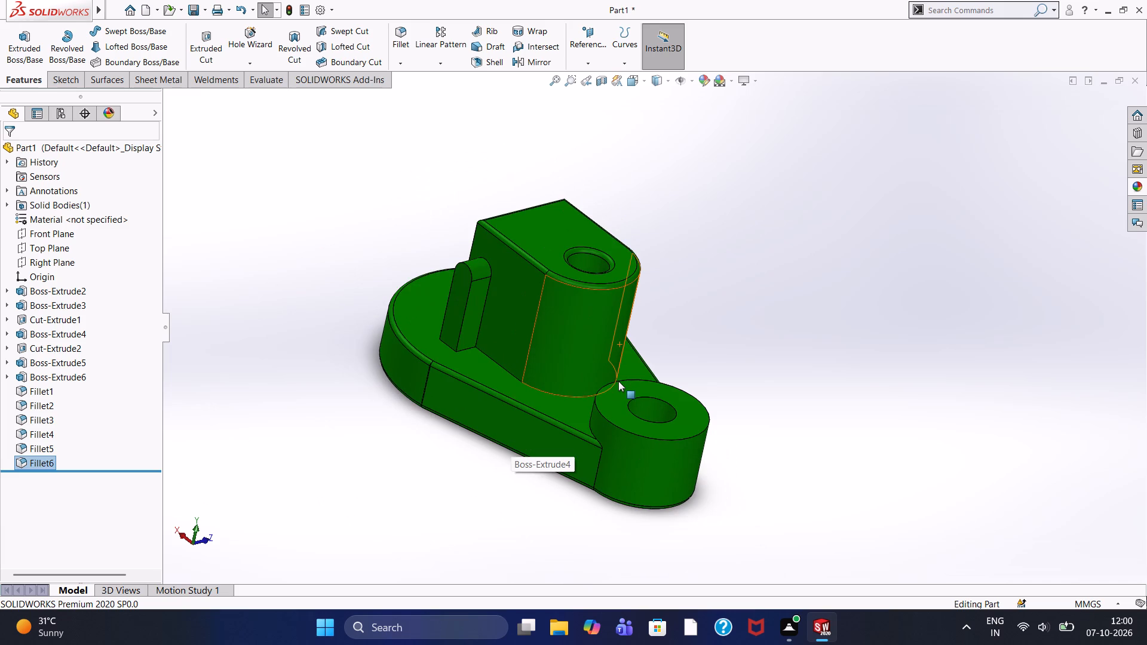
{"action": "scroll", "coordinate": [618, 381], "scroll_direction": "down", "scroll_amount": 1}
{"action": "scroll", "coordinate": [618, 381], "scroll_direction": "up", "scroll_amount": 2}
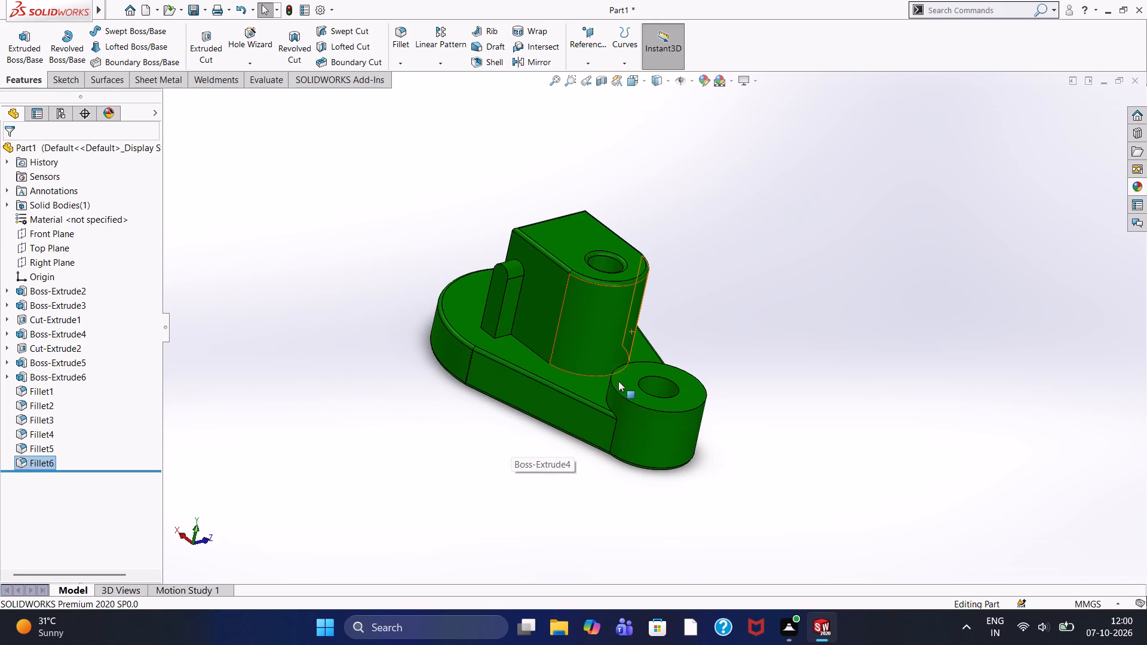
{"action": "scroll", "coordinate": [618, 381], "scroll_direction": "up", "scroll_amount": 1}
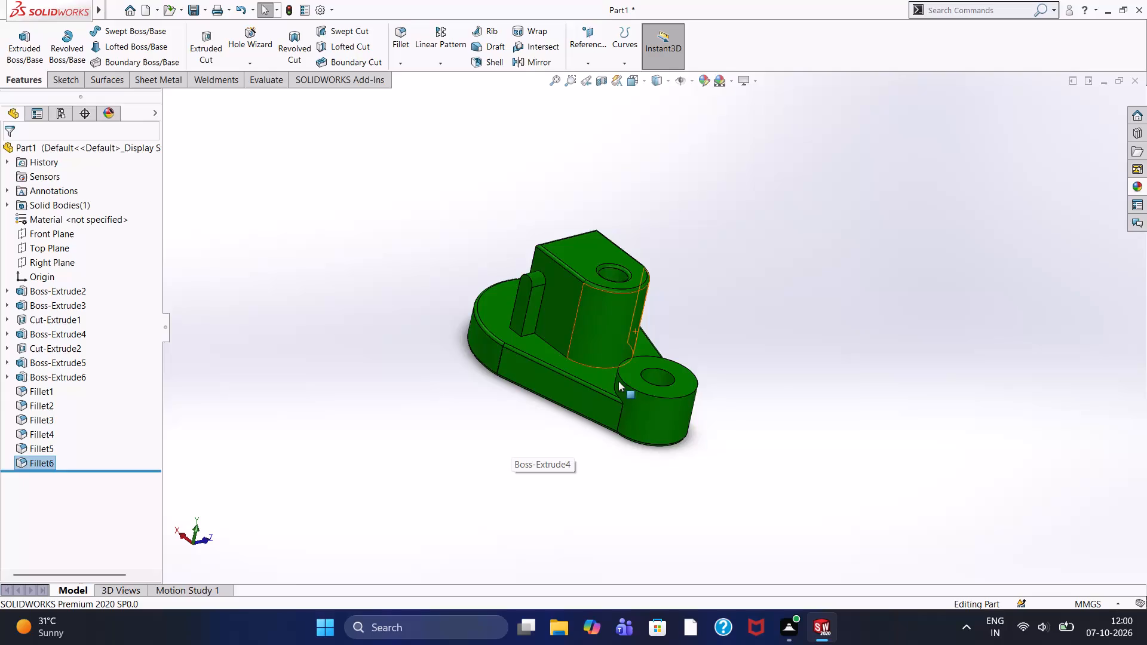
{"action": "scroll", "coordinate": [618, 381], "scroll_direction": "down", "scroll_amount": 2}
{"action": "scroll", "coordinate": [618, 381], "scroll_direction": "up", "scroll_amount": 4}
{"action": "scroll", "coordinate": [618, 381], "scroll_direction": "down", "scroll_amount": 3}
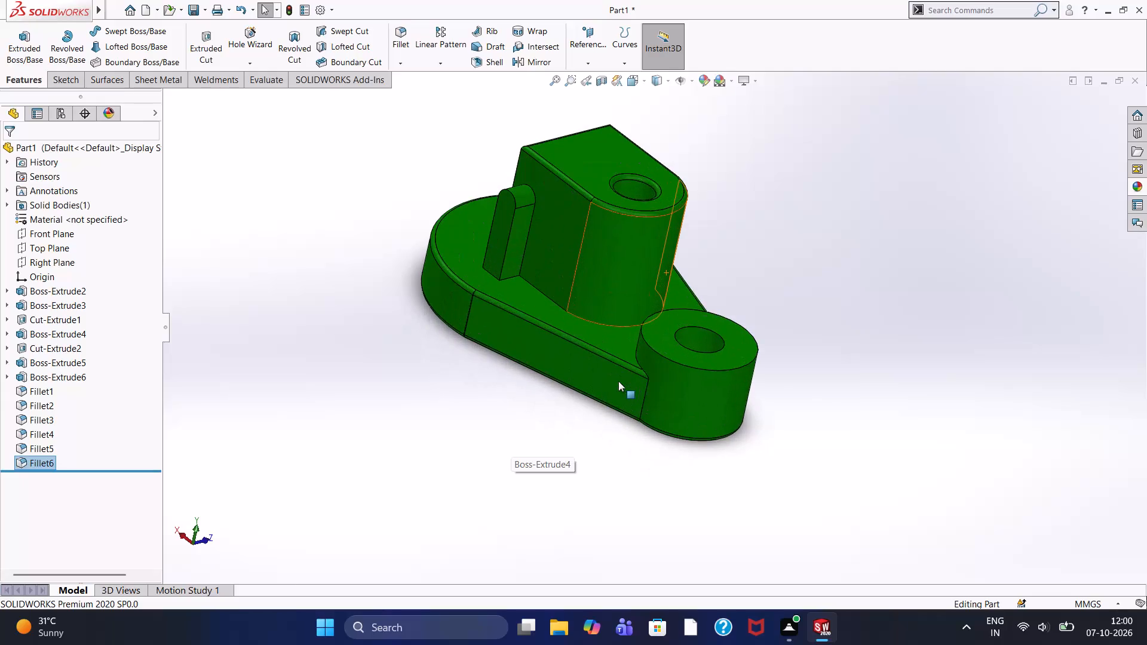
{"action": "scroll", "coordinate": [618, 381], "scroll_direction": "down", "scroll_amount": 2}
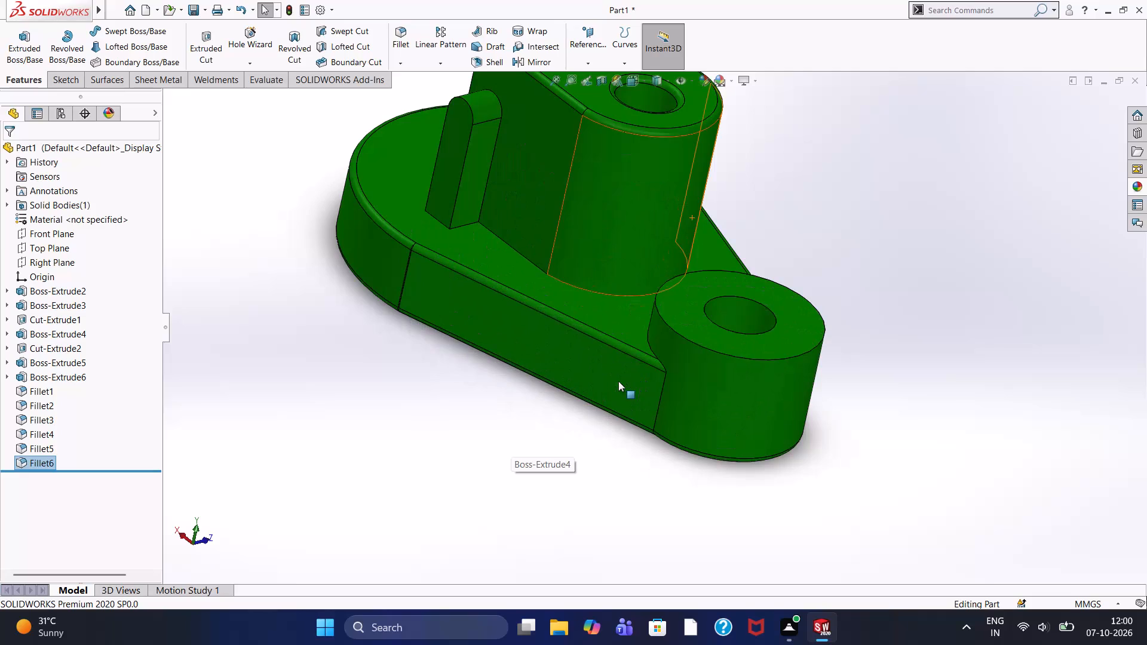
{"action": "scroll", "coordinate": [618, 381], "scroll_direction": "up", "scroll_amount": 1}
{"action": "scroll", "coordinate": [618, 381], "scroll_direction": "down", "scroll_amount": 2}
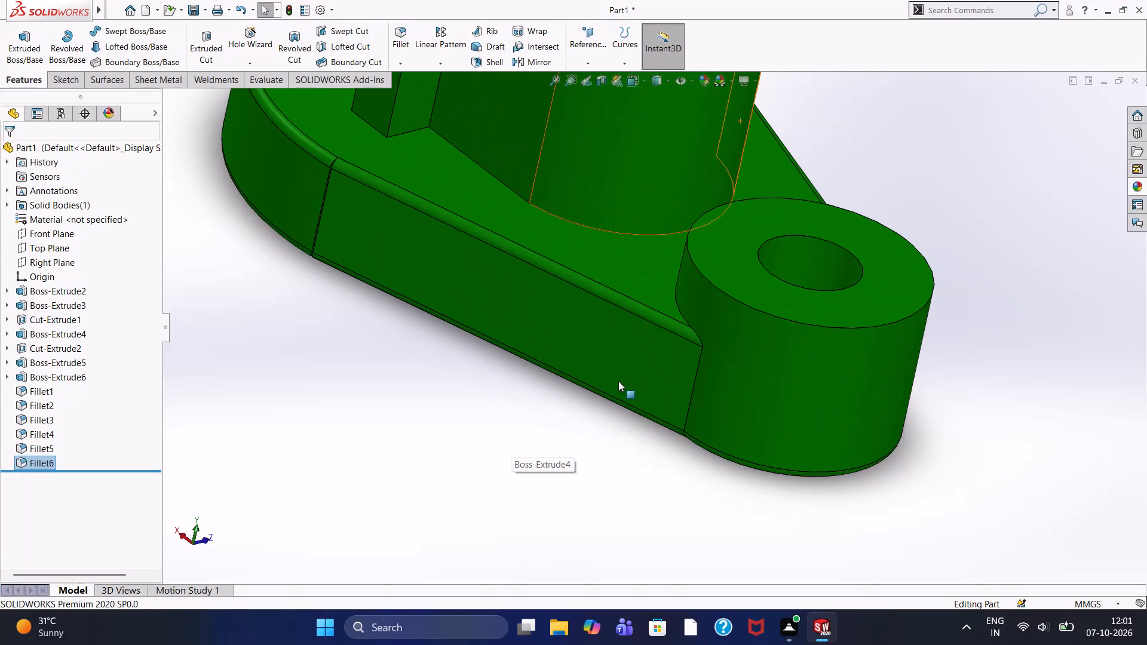
Examine the base plate's filleted long side, the small rounded end, and the round-ended block with its side boss.
{"action": "scroll", "coordinate": [618, 381], "scroll_direction": "down", "scroll_amount": 1}
{"action": "scroll", "coordinate": [618, 381], "scroll_direction": "up", "scroll_amount": 2}
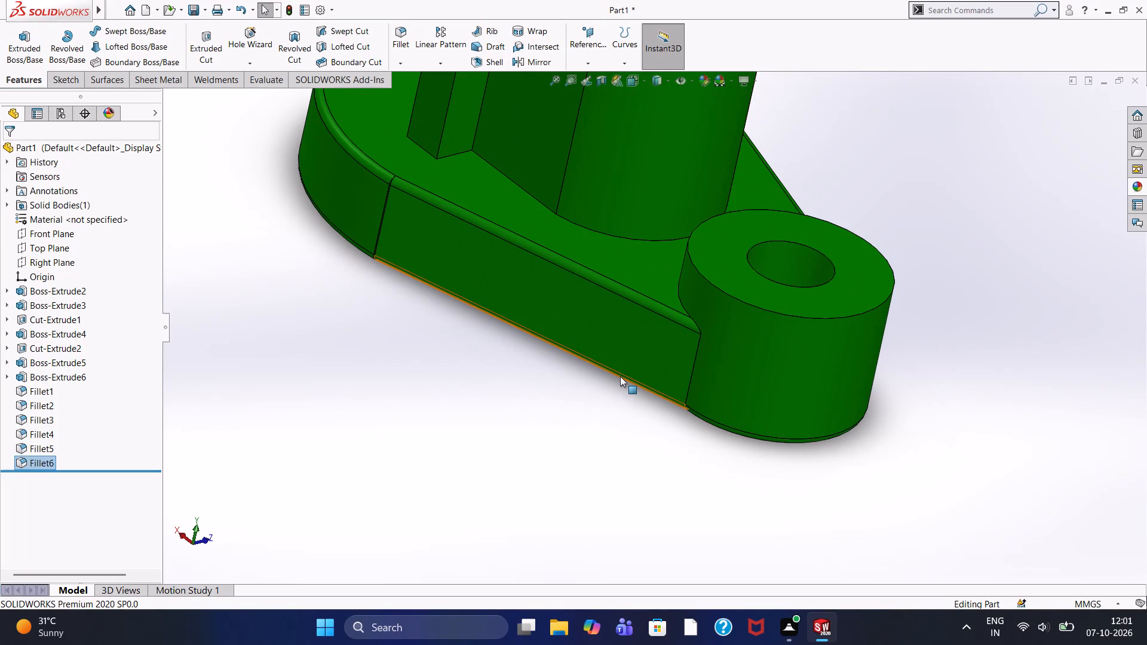
{"action": "scroll", "coordinate": [620, 376], "scroll_direction": "down", "scroll_amount": 1}
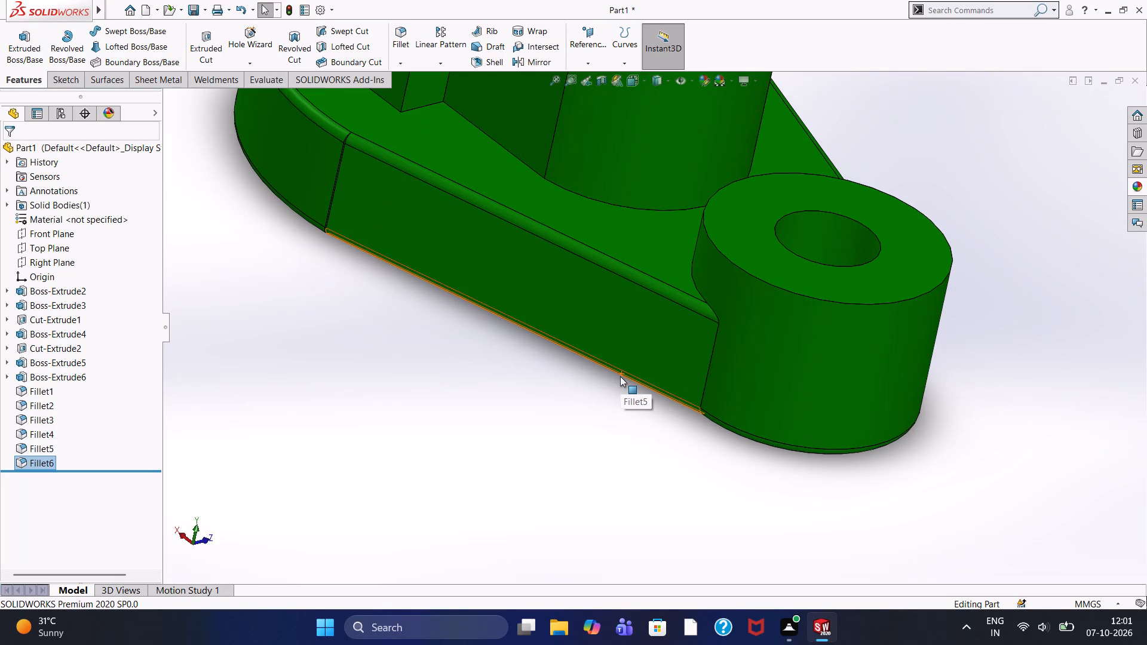
{"action": "scroll", "coordinate": [620, 376], "scroll_direction": "down", "scroll_amount": 2}
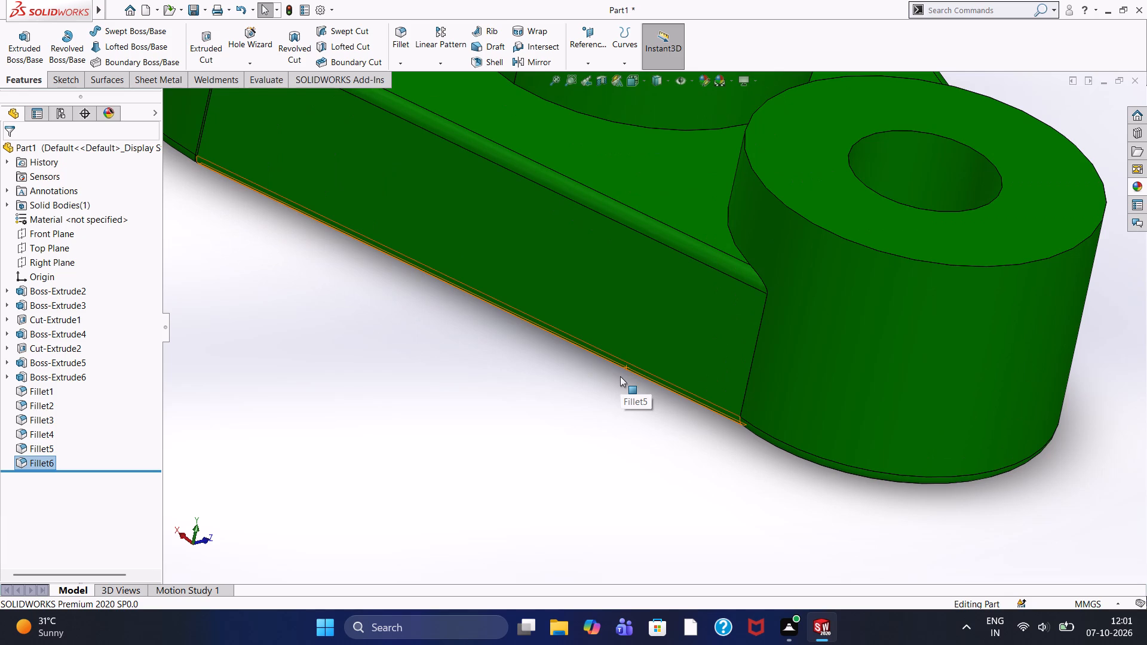
{"action": "scroll", "coordinate": [676, 257], "scroll_direction": "up", "scroll_amount": 9}
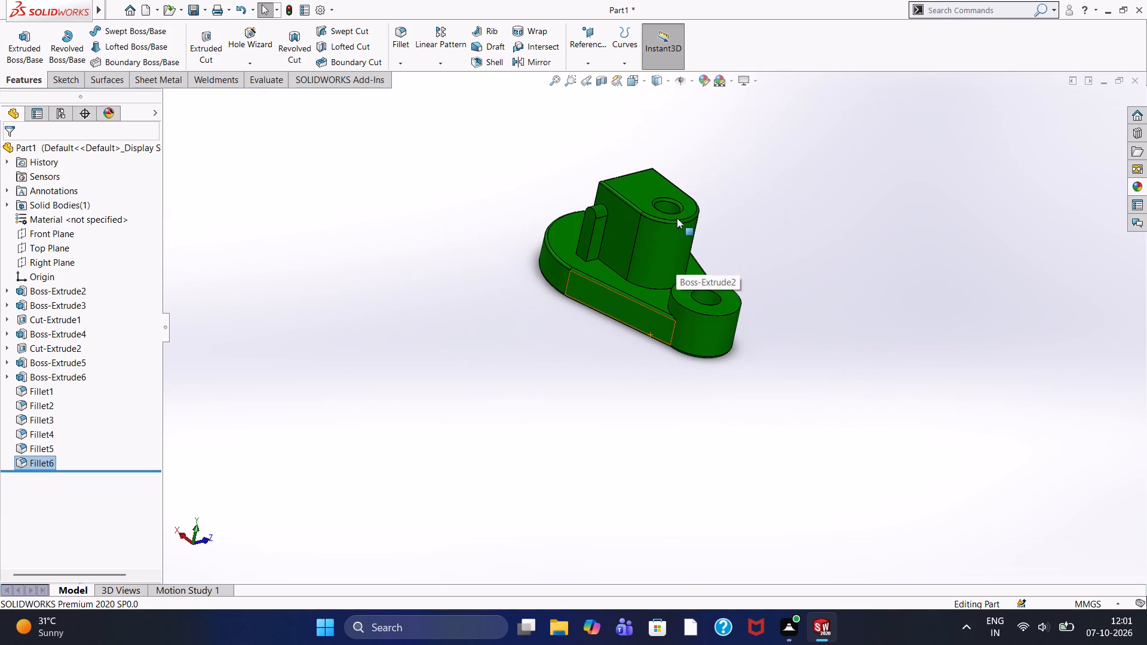
{"action": "scroll", "coordinate": [675, 213], "scroll_direction": "down", "scroll_amount": 5}
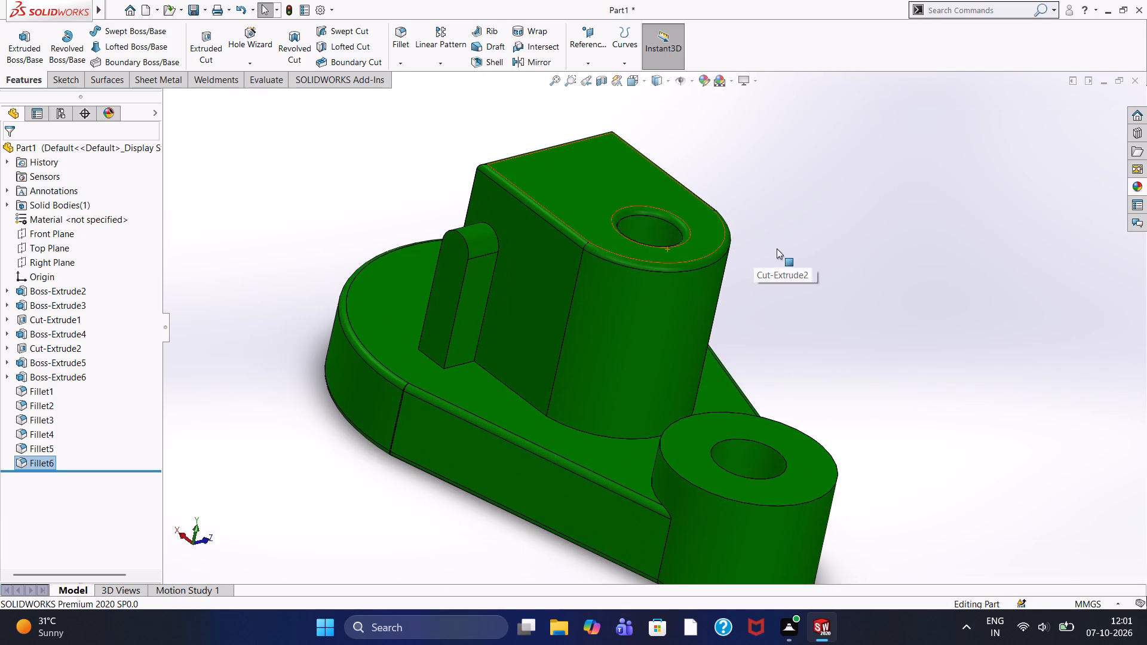
{"action": "scroll", "coordinate": [772, 250], "scroll_direction": "down", "scroll_amount": 2}
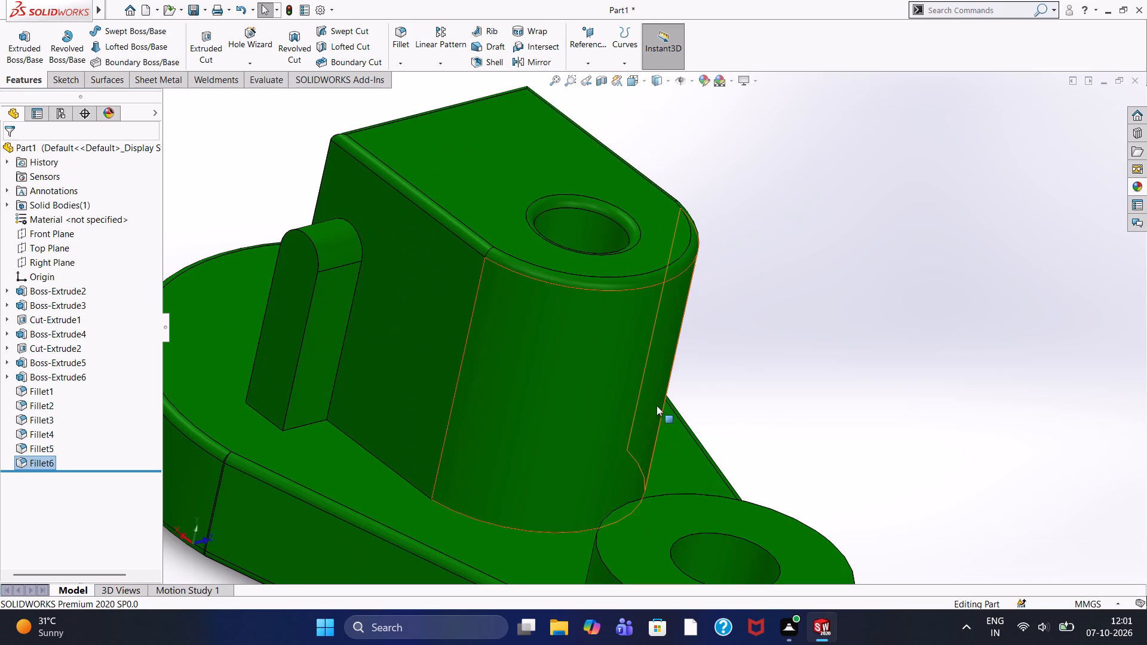
{"action": "scroll", "coordinate": [504, 349], "scroll_direction": "up", "scroll_amount": 2}
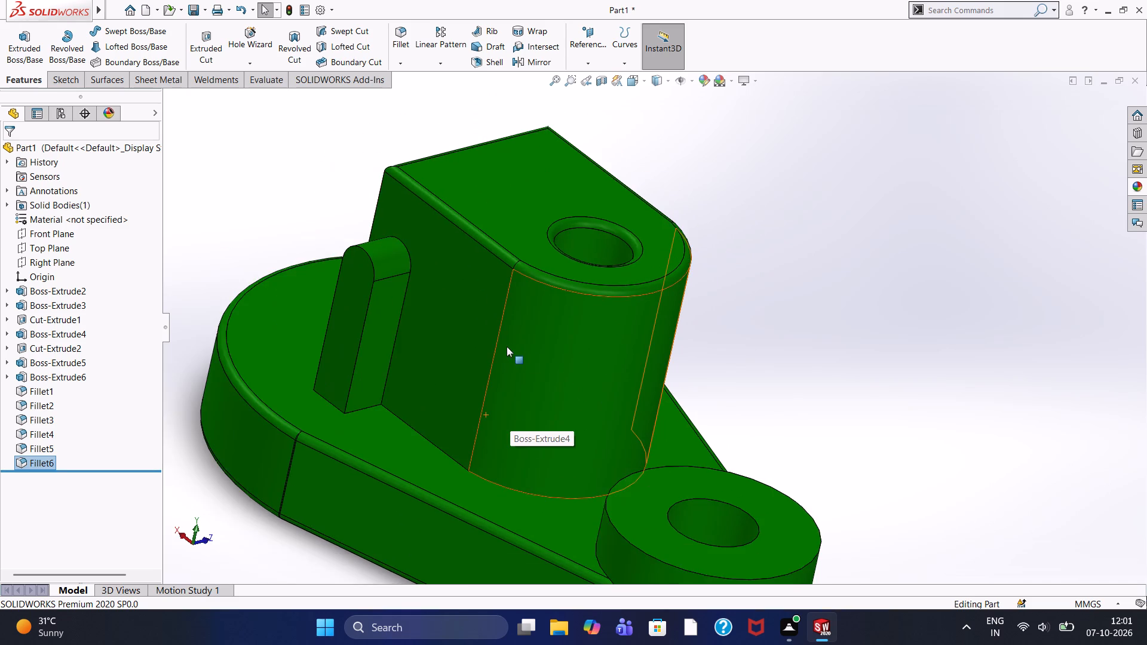
{"action": "scroll", "coordinate": [555, 365], "scroll_direction": "up", "scroll_amount": 2}
{"action": "scroll", "coordinate": [555, 365], "scroll_direction": "down", "scroll_amount": 2}
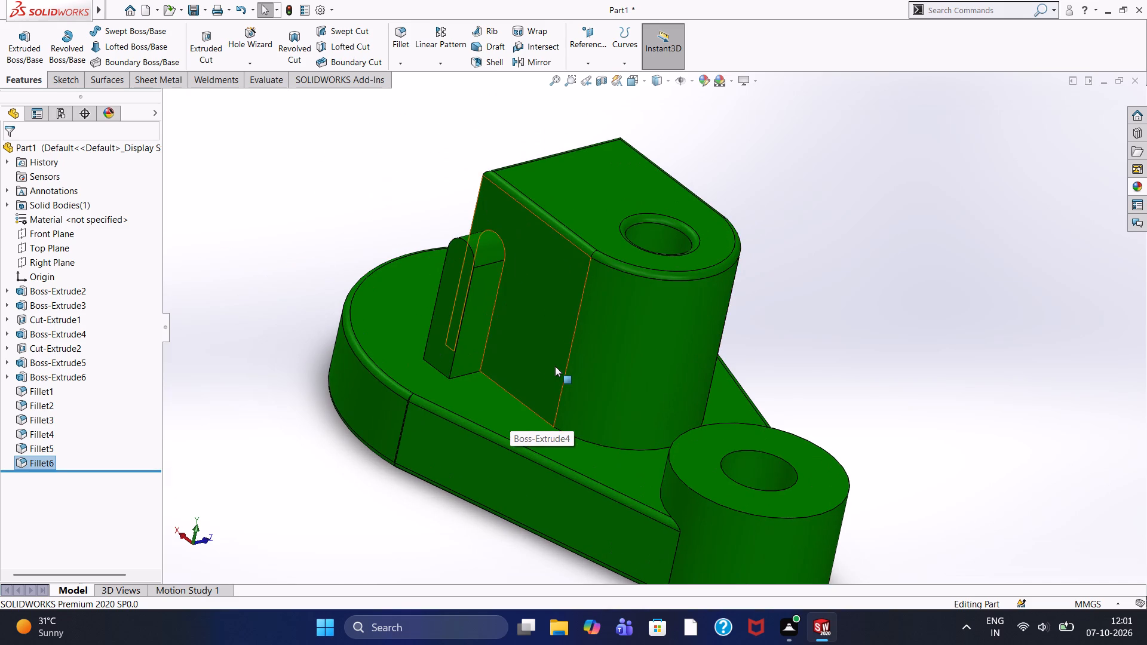
{"action": "scroll", "coordinate": [555, 366], "scroll_direction": "up", "scroll_amount": 1}
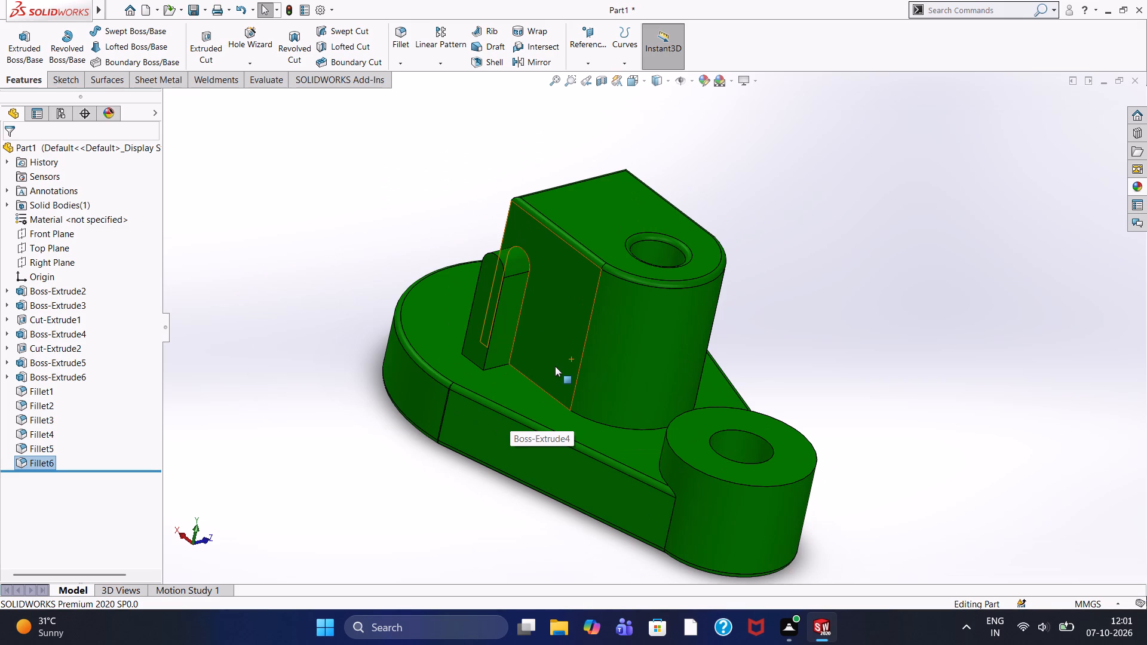
{"action": "scroll", "coordinate": [555, 366], "scroll_direction": "down", "scroll_amount": 1}
{"action": "scroll", "coordinate": [555, 366], "scroll_direction": "up", "scroll_amount": 2}
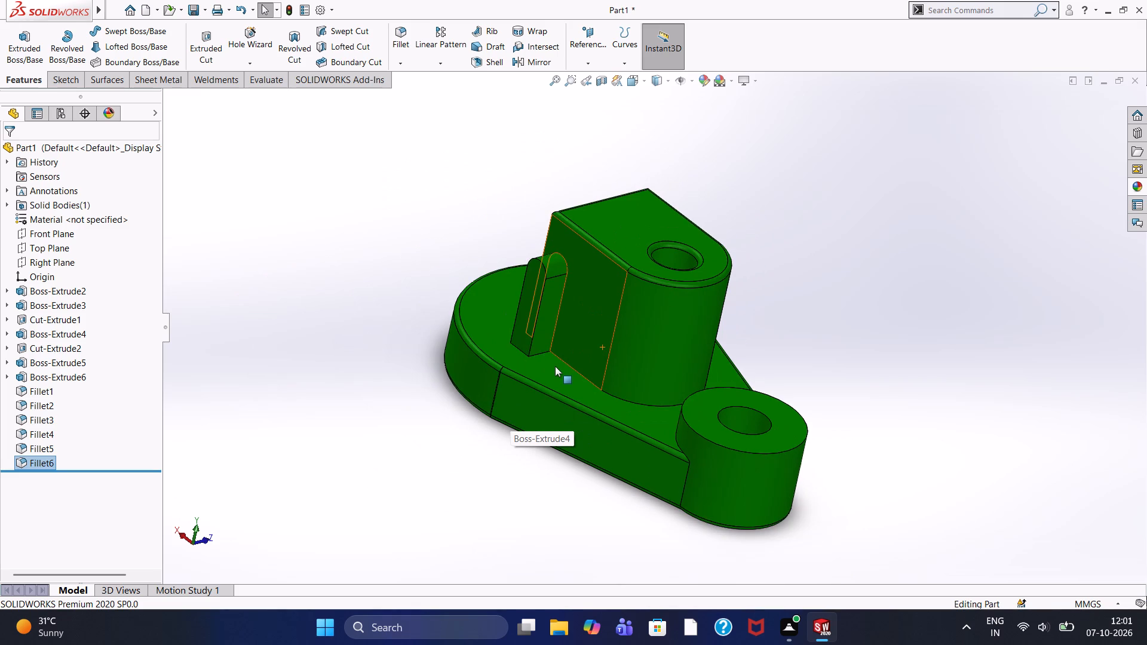
{"action": "scroll", "coordinate": [555, 366], "scroll_direction": "down", "scroll_amount": 1}
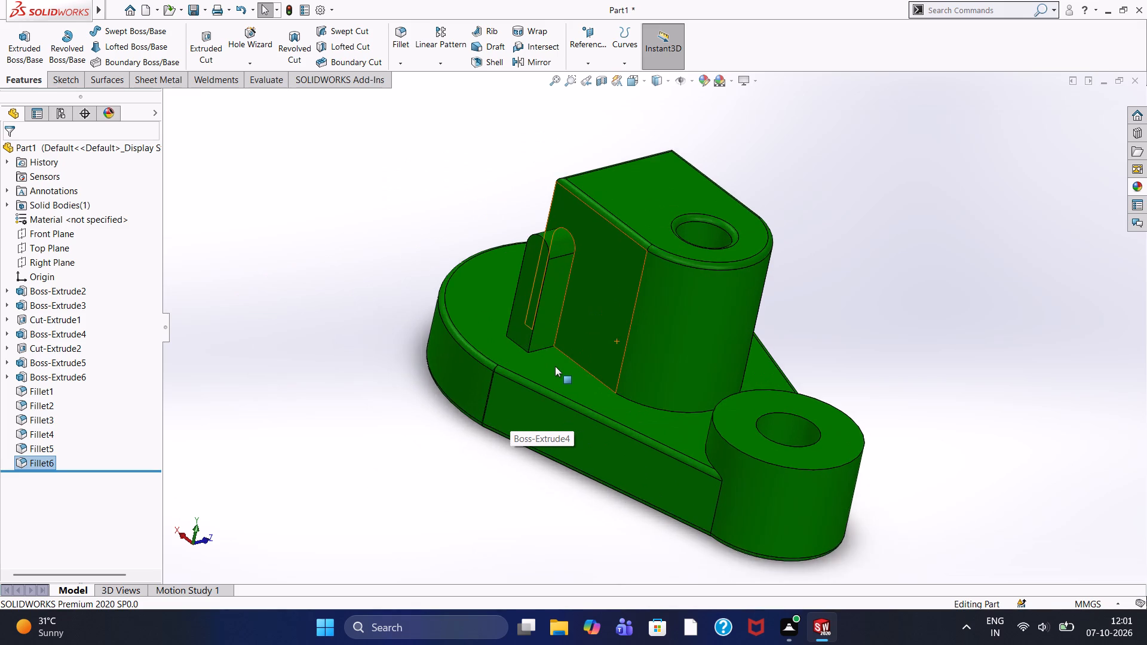
{"action": "scroll", "coordinate": [555, 366], "scroll_direction": "down", "scroll_amount": 2}
{"action": "scroll", "coordinate": [555, 366], "scroll_direction": "up", "scroll_amount": 3}
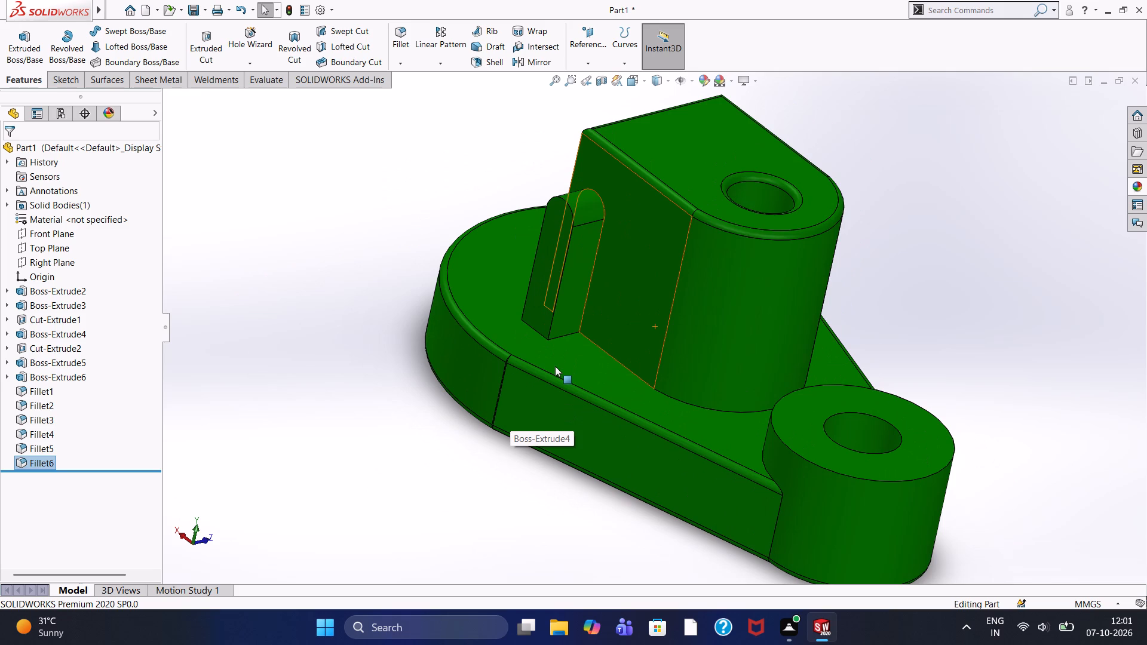
{"action": "scroll", "coordinate": [555, 366], "scroll_direction": "down", "scroll_amount": 1}
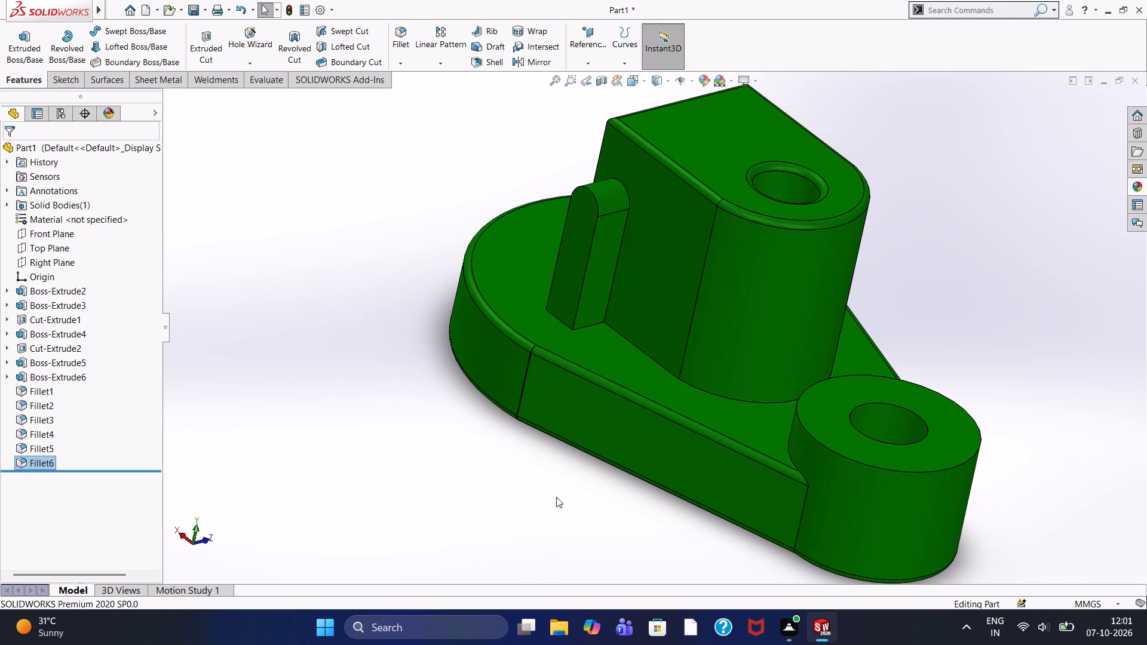
Fillet the near side boss's outer face edge, including its tangent rounded top and both uprights, with a 2 mm symmetric radius.
{"action": "left_click", "coordinate": [403, 44]}
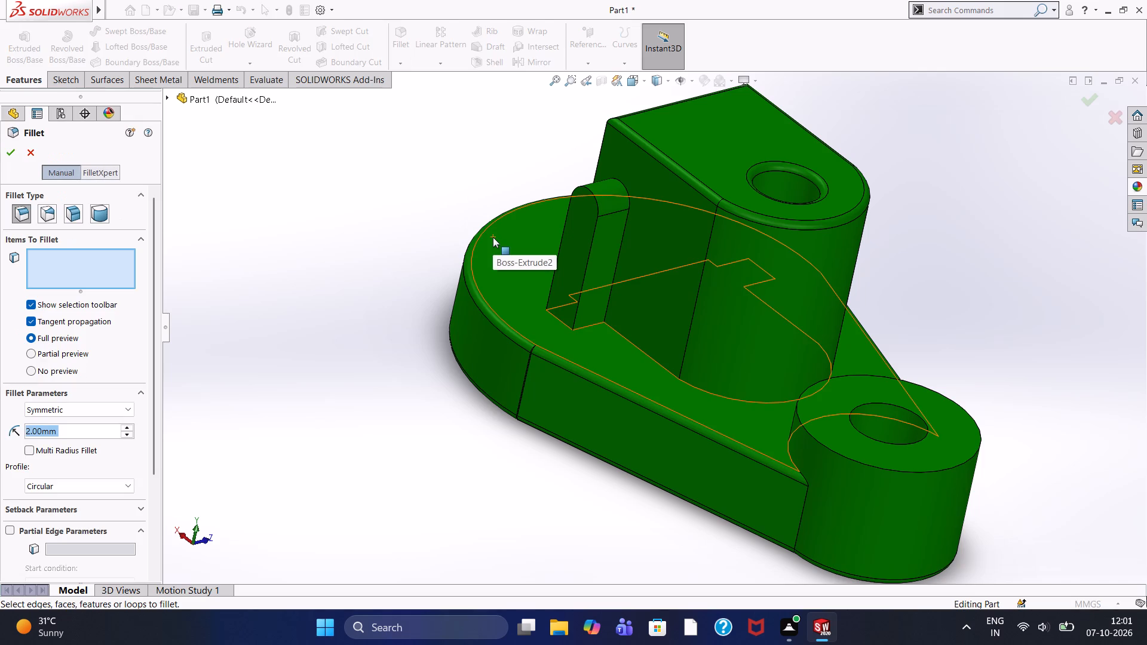
{"action": "left_click", "coordinate": [587, 268]}
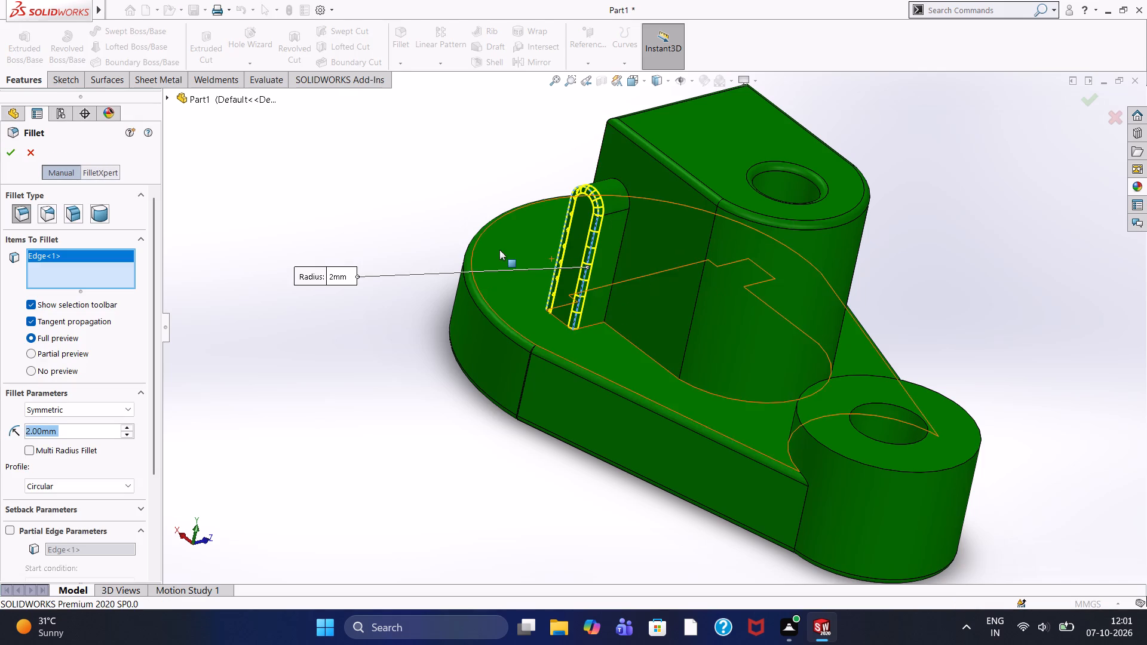
{"action": "middle_click_drag", "start_coordinate": [405, 236], "coordinate": [470, 301]}
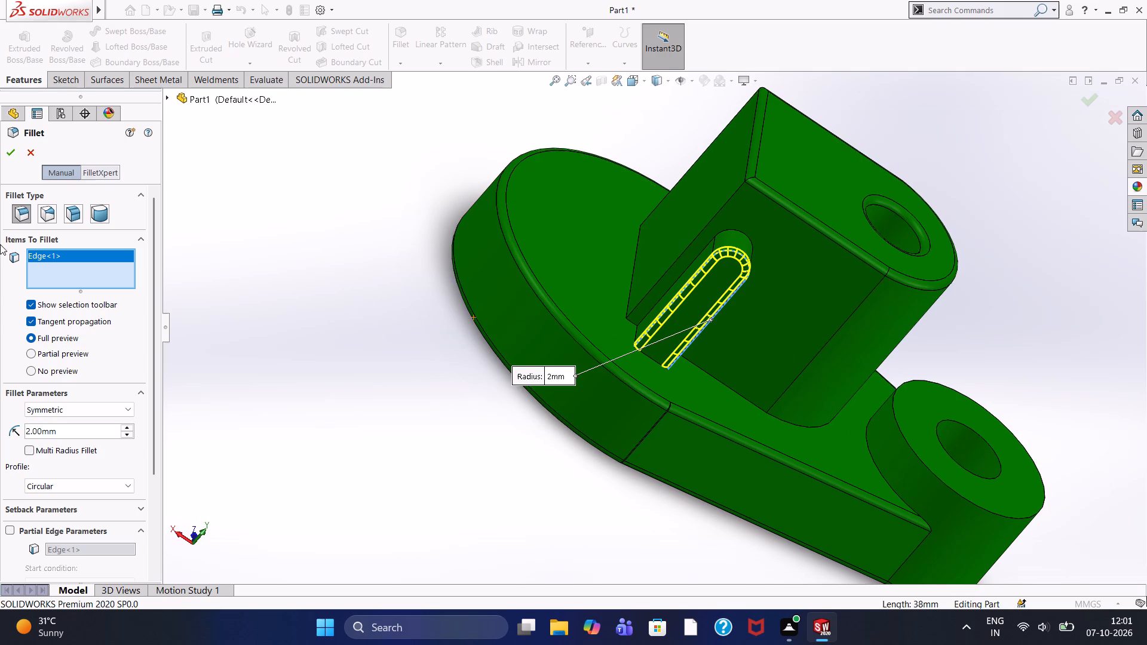
{"action": "left_click", "coordinate": [6, 153]}
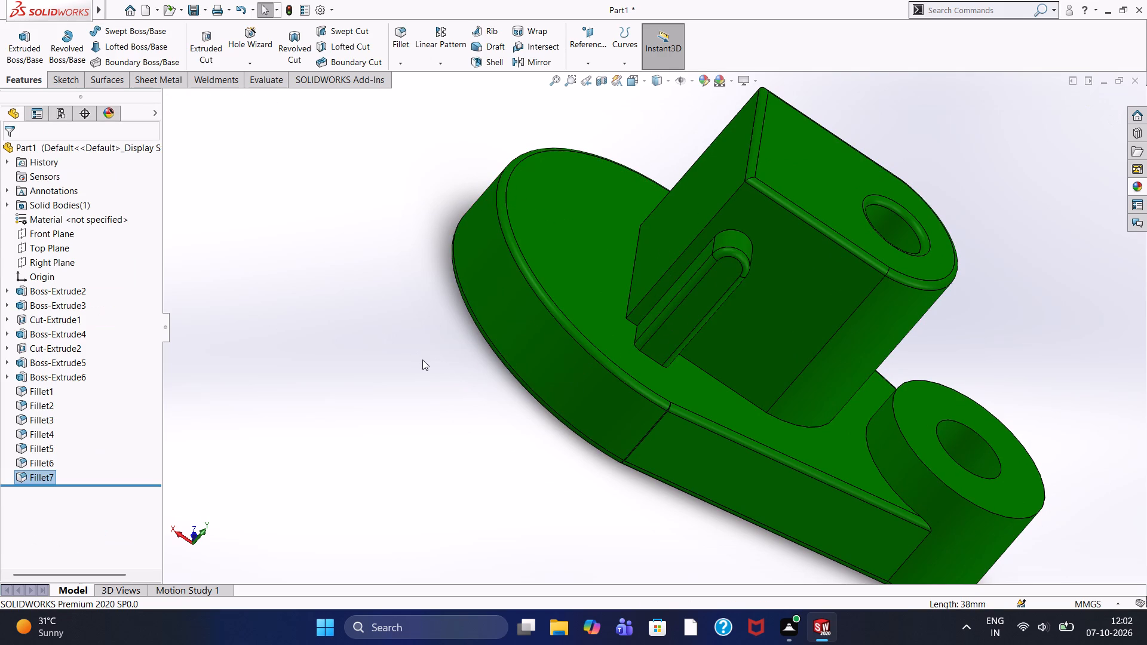
Fillet the outer face edge of the side boss on the block's opposite side, tangent chain included, with a 2 mm symmetric radius.
{"action": "middle_click_drag", "start_coordinate": [422, 360], "coordinate": [311, 302]}
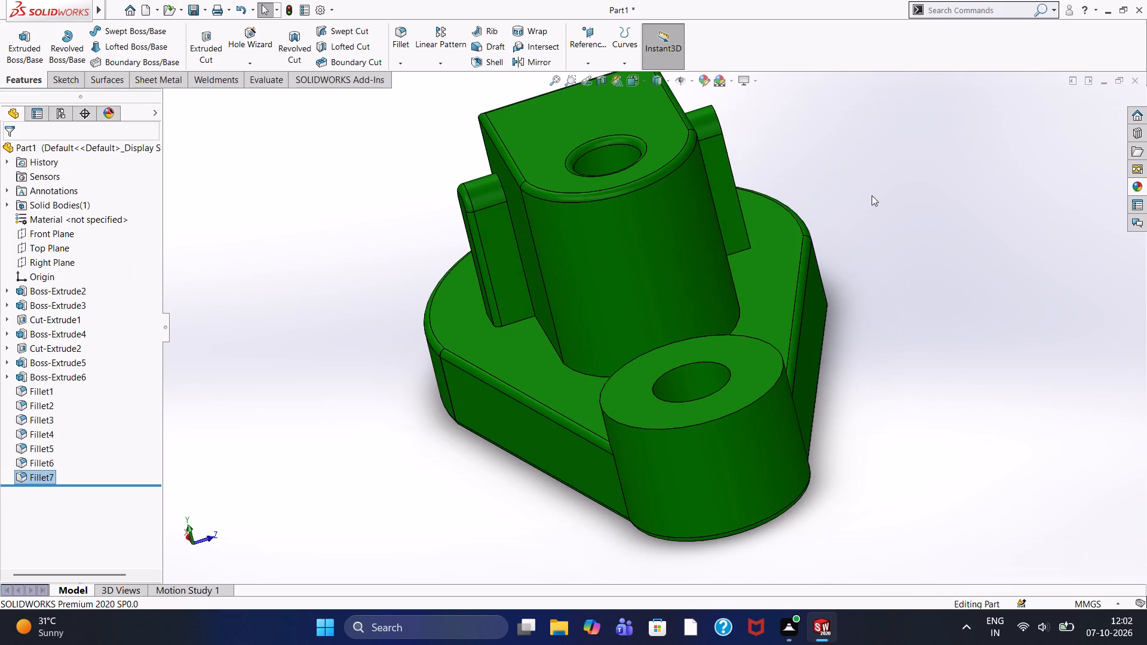
{"action": "middle_click_drag", "start_coordinate": [872, 195], "coordinate": [795, 325]}
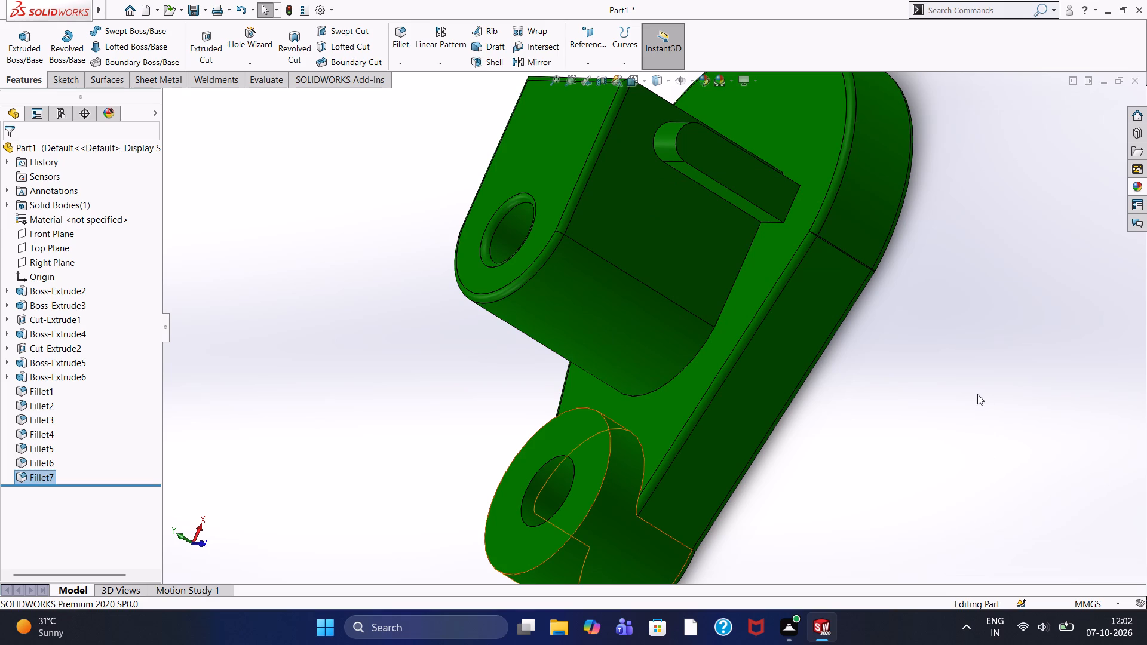
{"action": "middle_click_drag", "start_coordinate": [935, 392], "coordinate": [895, 426]}
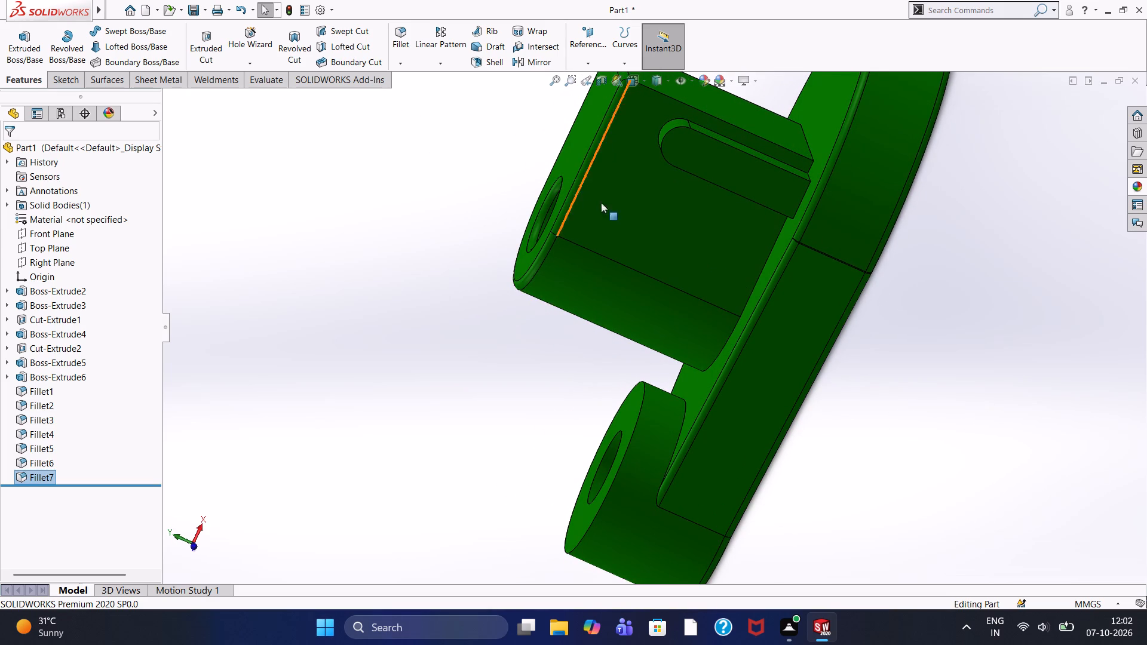
{"action": "middle_click_drag", "start_coordinate": [963, 162], "coordinate": [894, 309]}
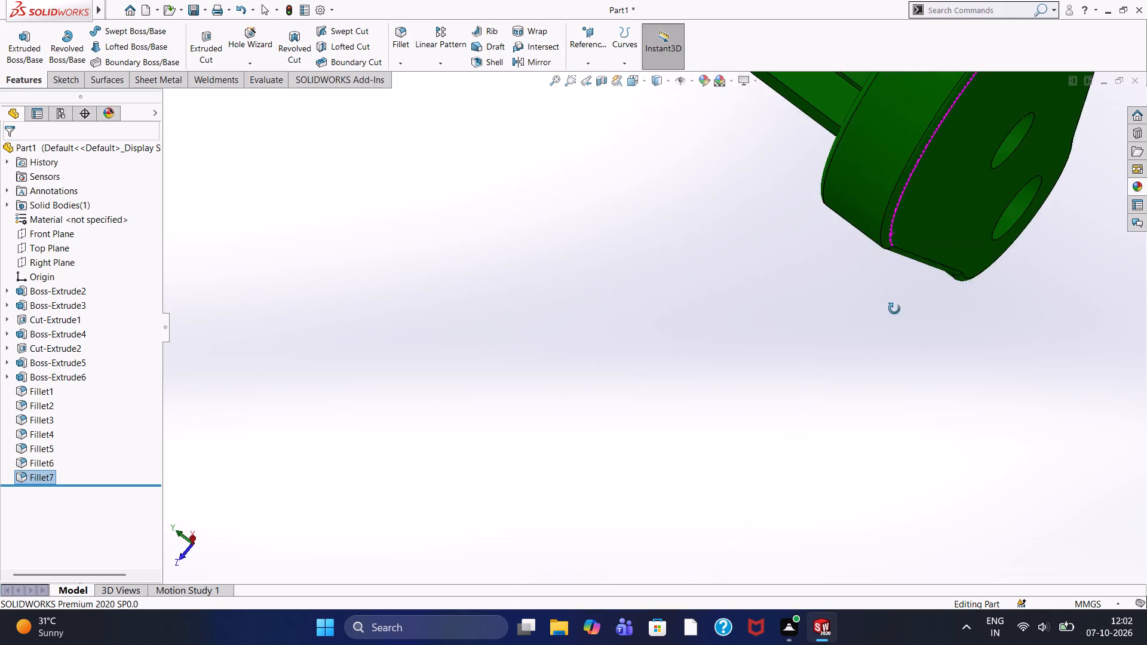
{"action": "middle_click_drag", "start_coordinate": [894, 309], "coordinate": [919, 314]}
{"action": "scroll", "coordinate": [940, 293], "scroll_direction": "up", "scroll_amount": 7}
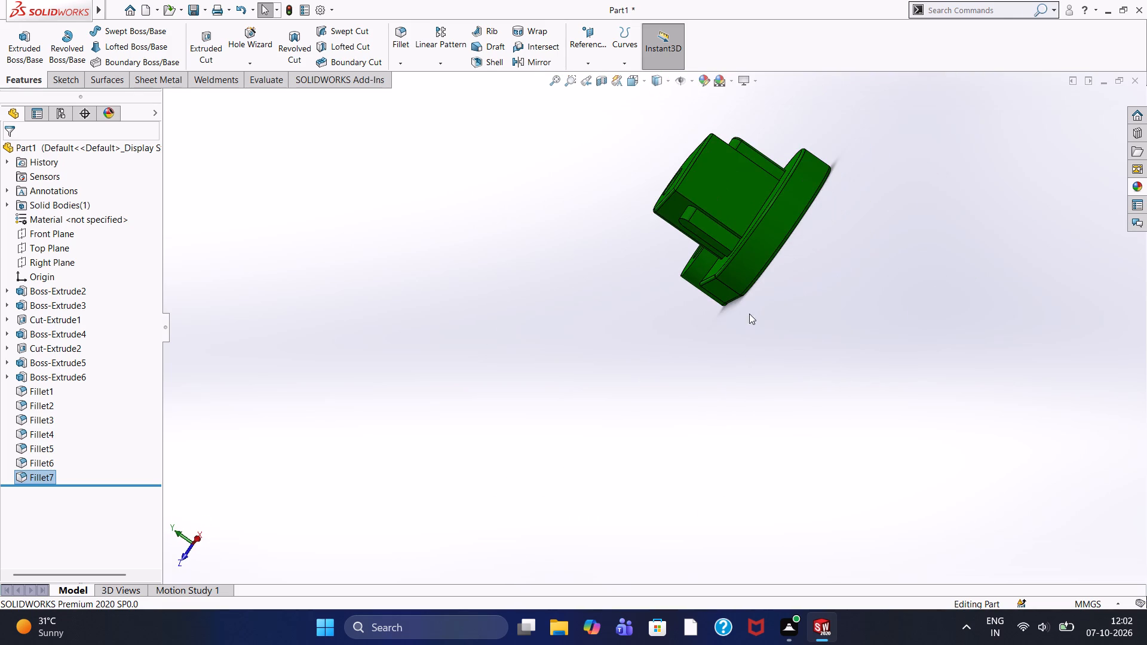
{"action": "middle_click_drag", "start_coordinate": [760, 321], "coordinate": [770, 487]}
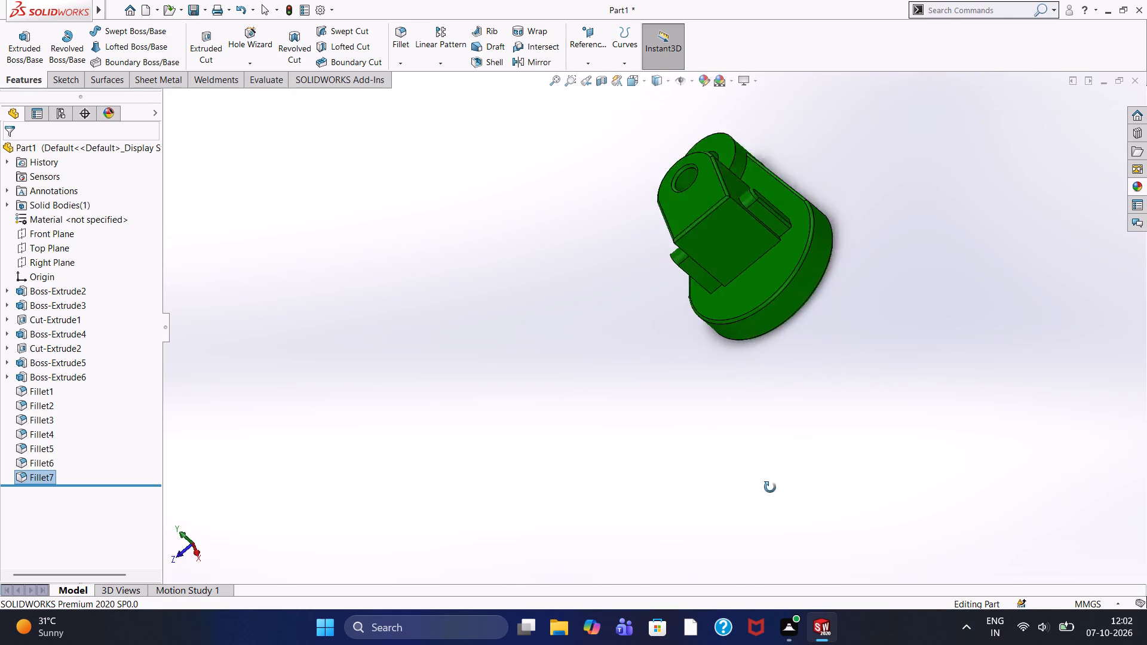
{"action": "middle_click_drag", "start_coordinate": [770, 487], "coordinate": [835, 432]}
{"action": "scroll", "coordinate": [763, 352], "scroll_direction": "down", "scroll_amount": 10}
{"action": "scroll", "coordinate": [645, 284], "scroll_direction": "up", "scroll_amount": 6}
{"action": "middle_click_drag", "start_coordinate": [536, 380], "coordinate": [617, 351]}
{"action": "middle_click", "coordinate": [617, 351]}
{"action": "scroll", "coordinate": [688, 257], "scroll_direction": "down", "scroll_amount": 5}
{"action": "scroll", "coordinate": [688, 257], "scroll_direction": "up", "scroll_amount": 2}
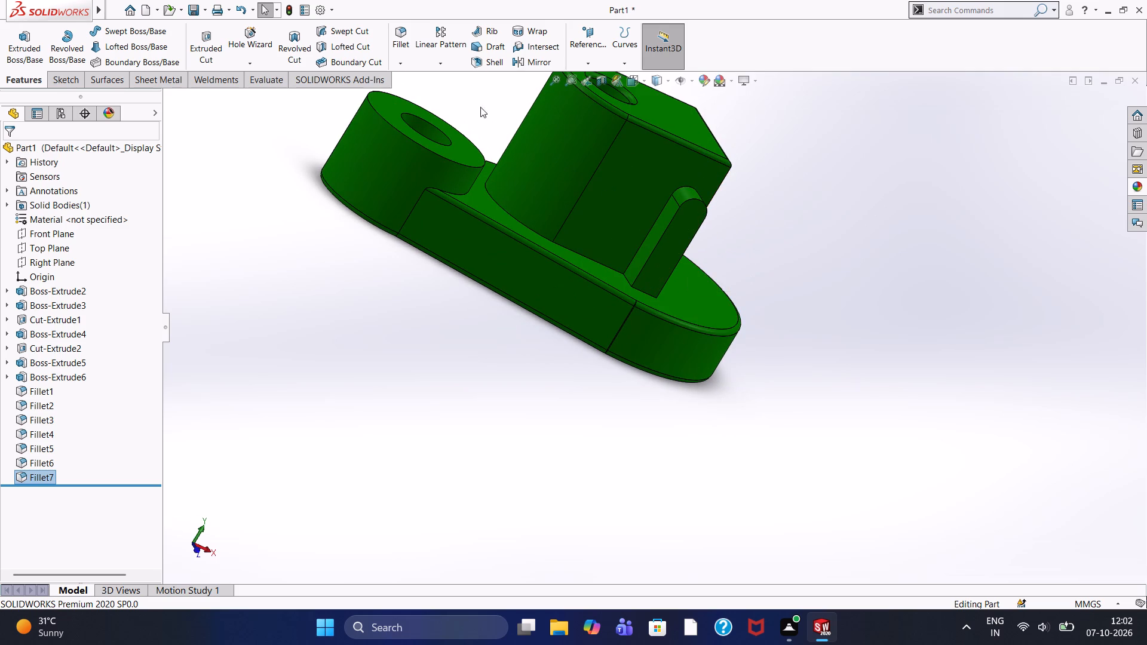
{"action": "left_click", "coordinate": [403, 37]}
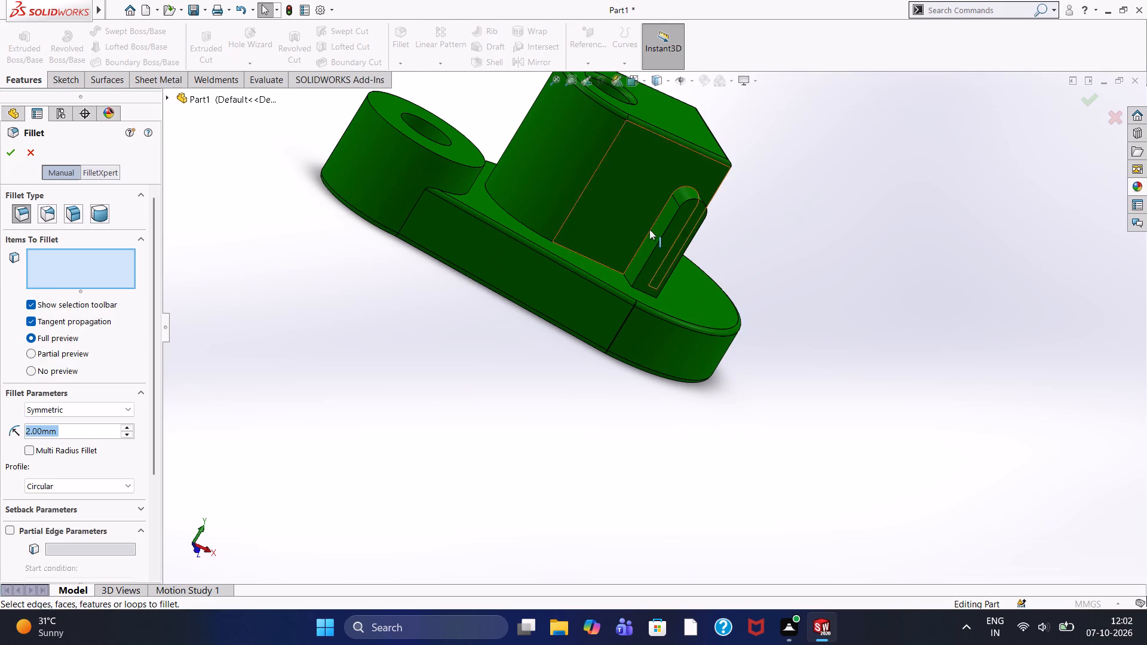
{"action": "left_click", "coordinate": [661, 239]}
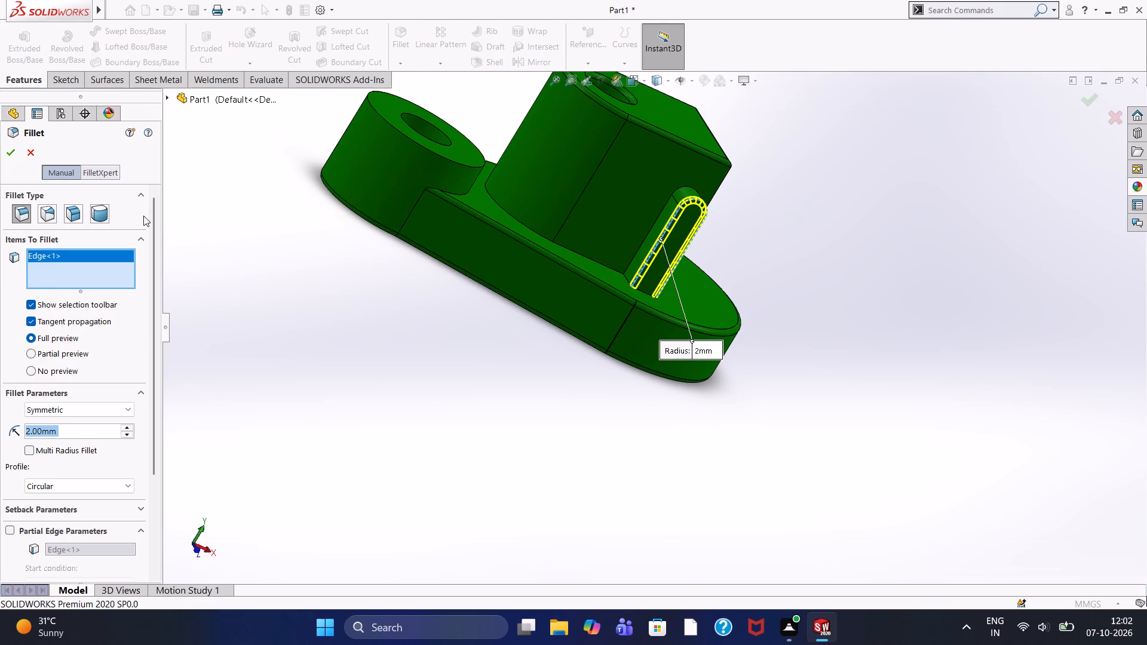
{"action": "left_click", "coordinate": [2, 152]}
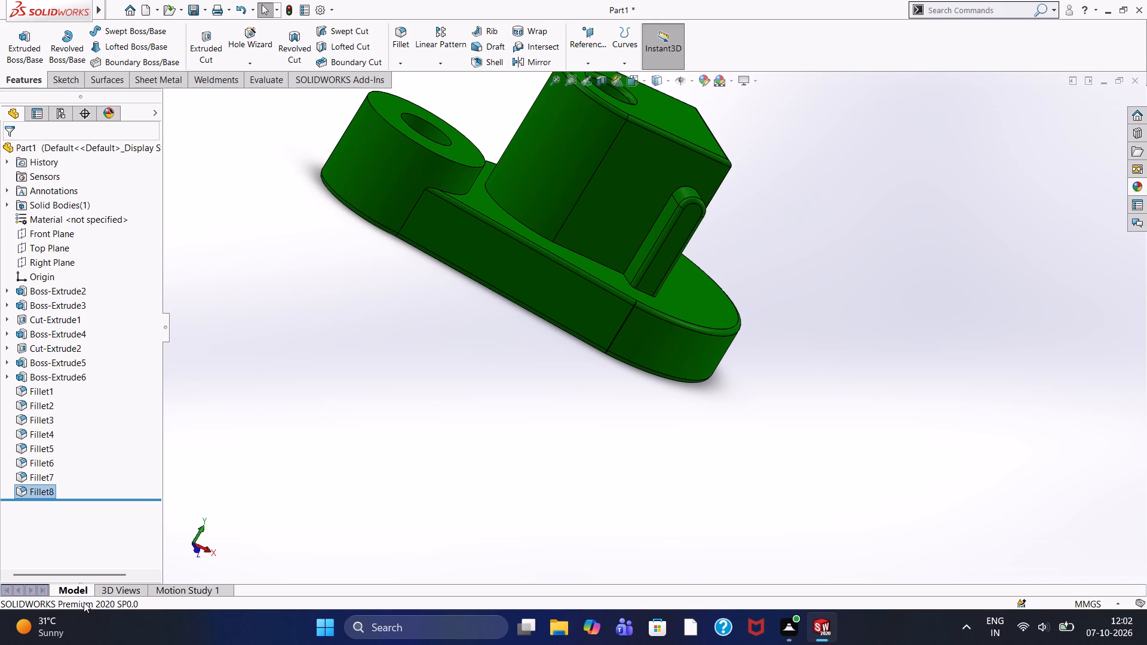
Inspect the filleted side bosses, the block's flat back and the base plate's large rounded end up close.
{"action": "middle_click_drag", "start_coordinate": [603, 413], "coordinate": [517, 455]}
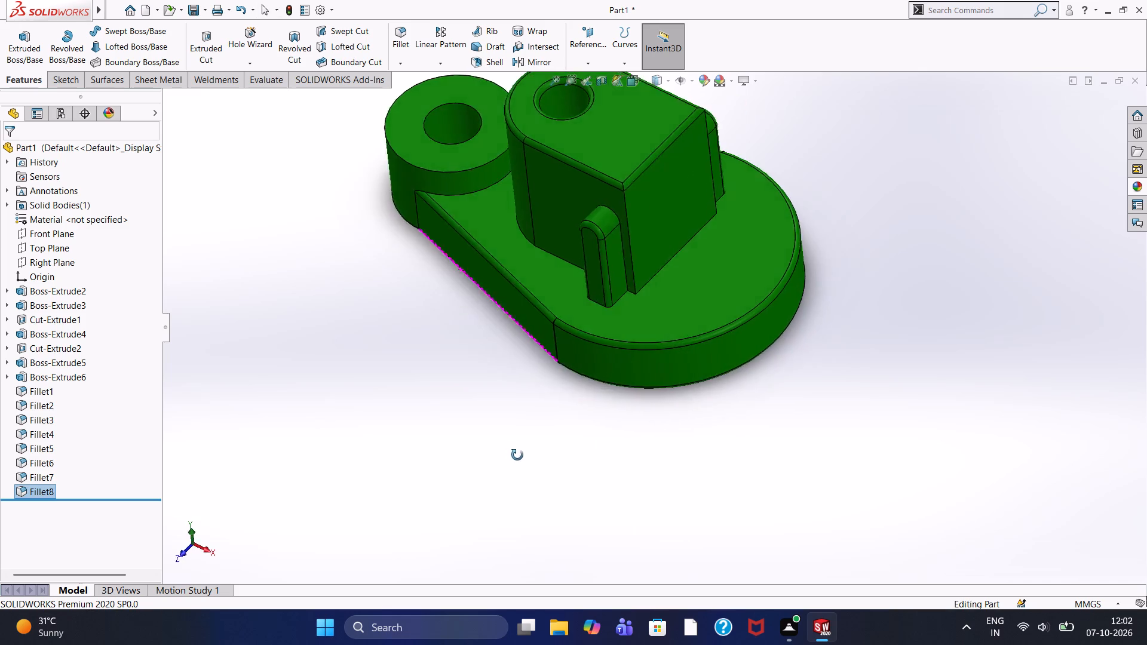
{"action": "middle_click_drag", "start_coordinate": [517, 455], "coordinate": [504, 451]}
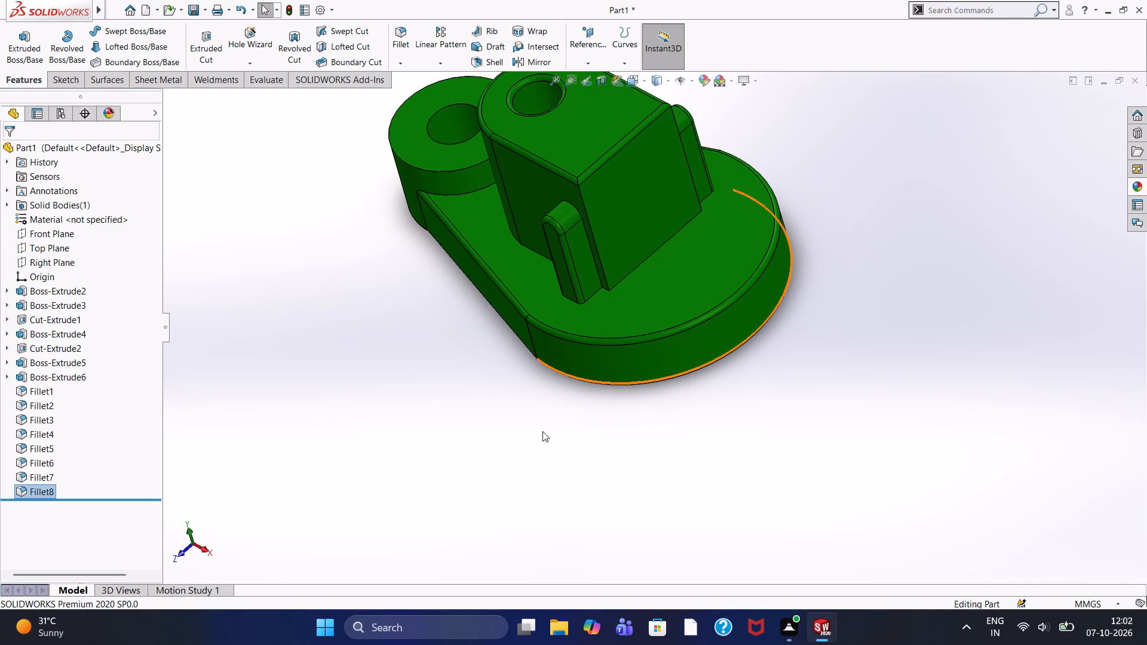
{"action": "scroll", "coordinate": [656, 345], "scroll_direction": "down", "scroll_amount": 2}
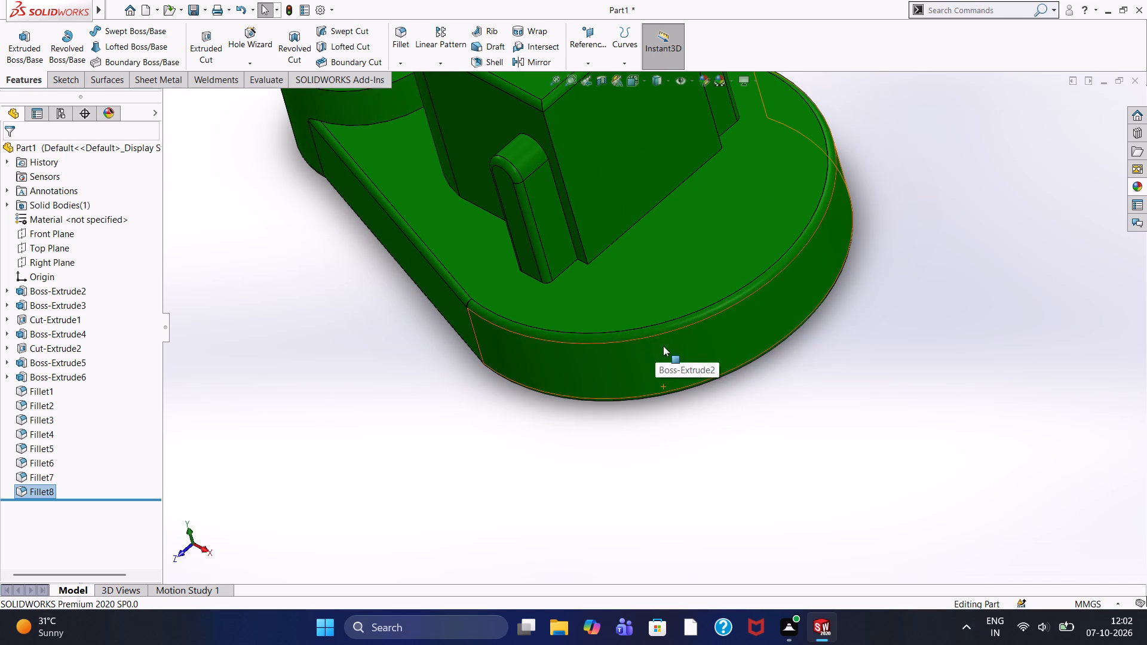
{"action": "scroll", "coordinate": [668, 339], "scroll_direction": "down", "scroll_amount": 1}
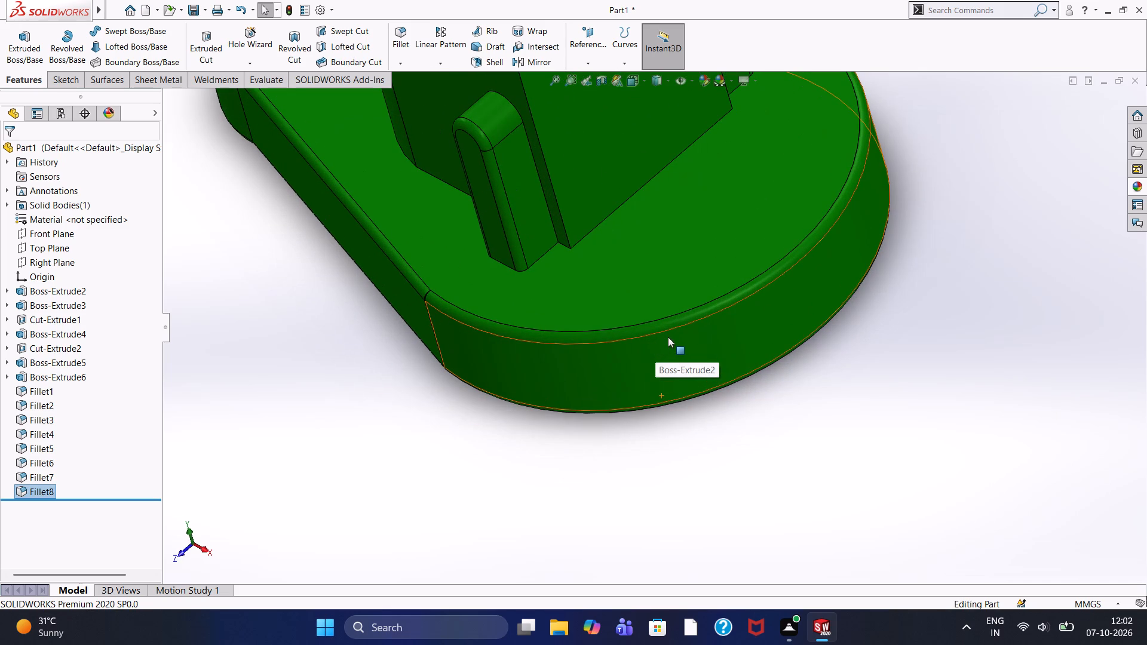
{"action": "scroll", "coordinate": [667, 339], "scroll_direction": "up", "scroll_amount": 2}
{"action": "scroll", "coordinate": [668, 337], "scroll_direction": "down", "scroll_amount": 2}
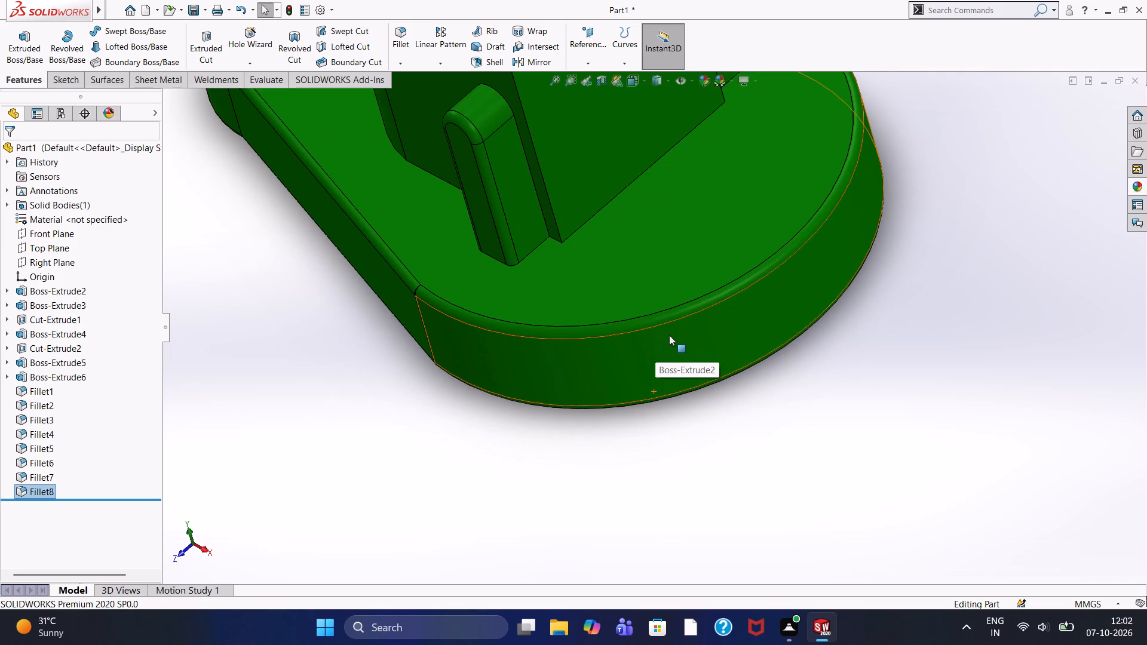
{"action": "scroll", "coordinate": [673, 330], "scroll_direction": "down", "scroll_amount": 1}
{"action": "scroll", "coordinate": [674, 331], "scroll_direction": "up", "scroll_amount": 2}
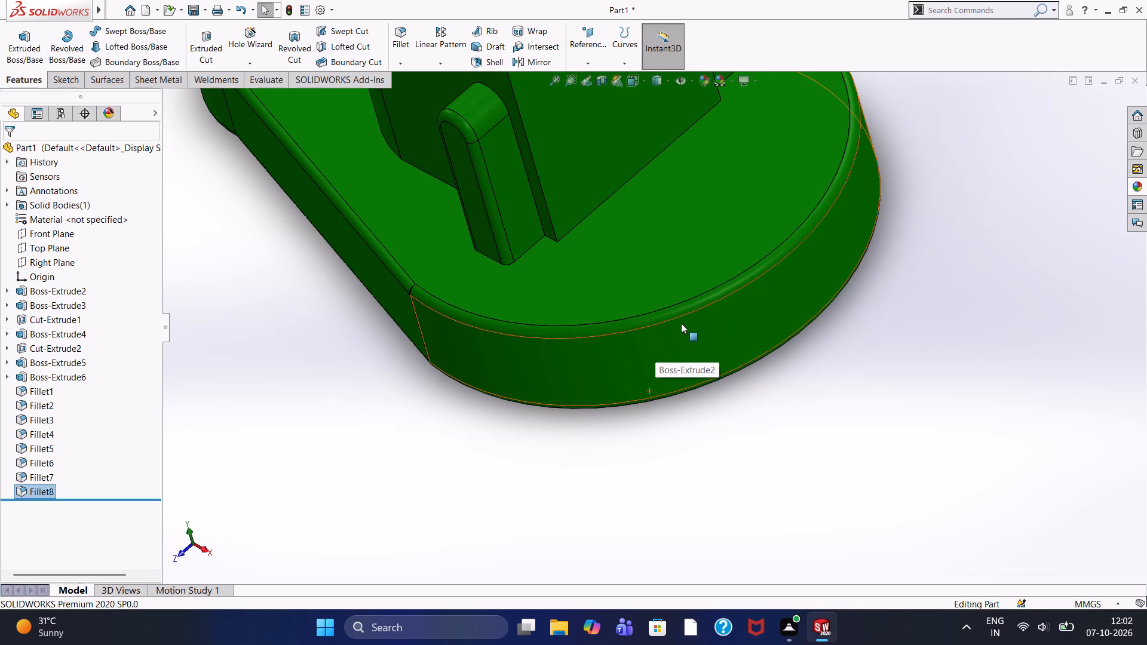
{"action": "scroll", "coordinate": [679, 326], "scroll_direction": "down", "scroll_amount": 3}
{"action": "scroll", "coordinate": [508, 260], "scroll_direction": "up", "scroll_amount": 4}
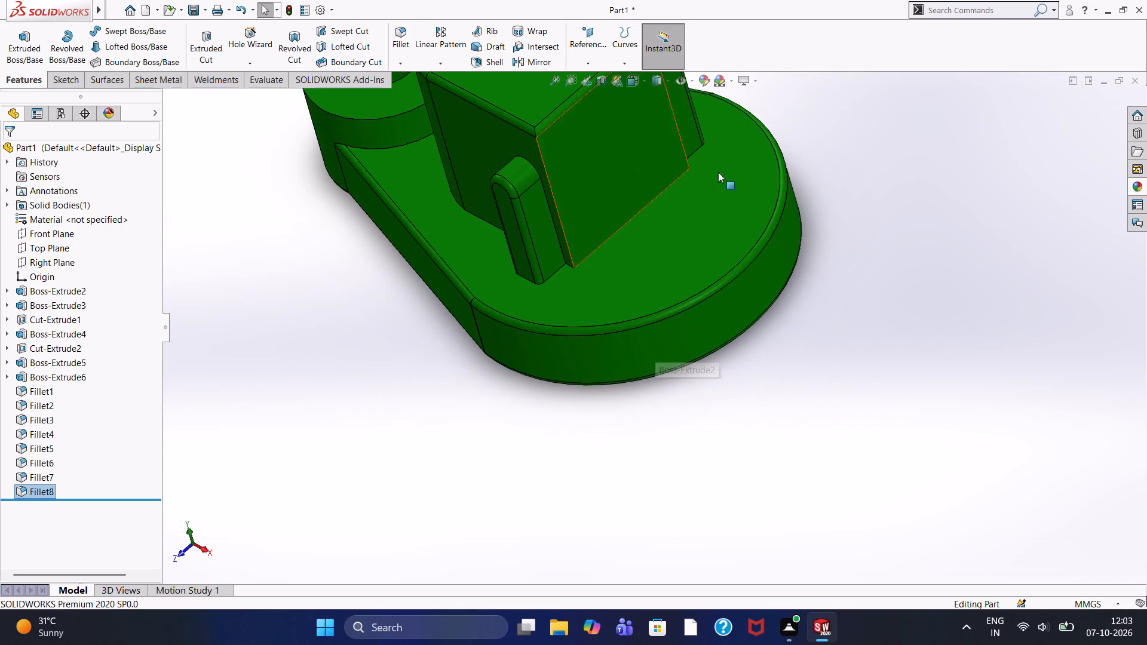
{"action": "scroll", "coordinate": [475, 293], "scroll_direction": "up", "scroll_amount": 1}
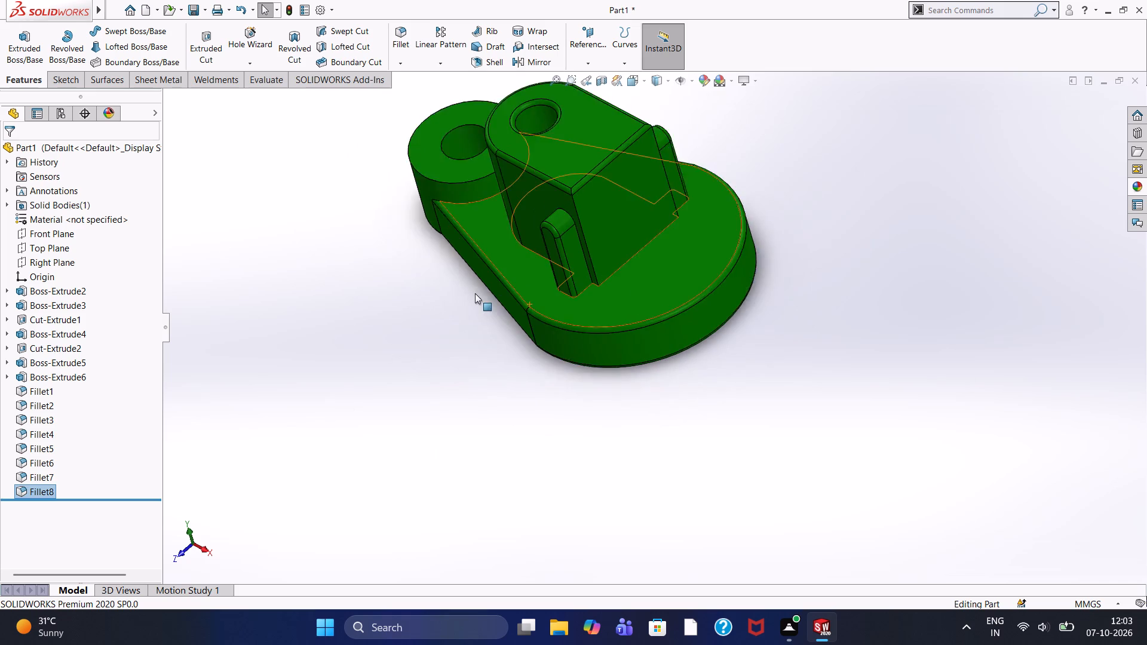
Examine the whole part from above, checking the two holes, the round-ended block and its near side boss.
{"action": "scroll", "coordinate": [475, 293], "scroll_direction": "up", "scroll_amount": 2}
{"action": "middle_click_drag", "start_coordinate": [440, 293], "coordinate": [484, 320]}
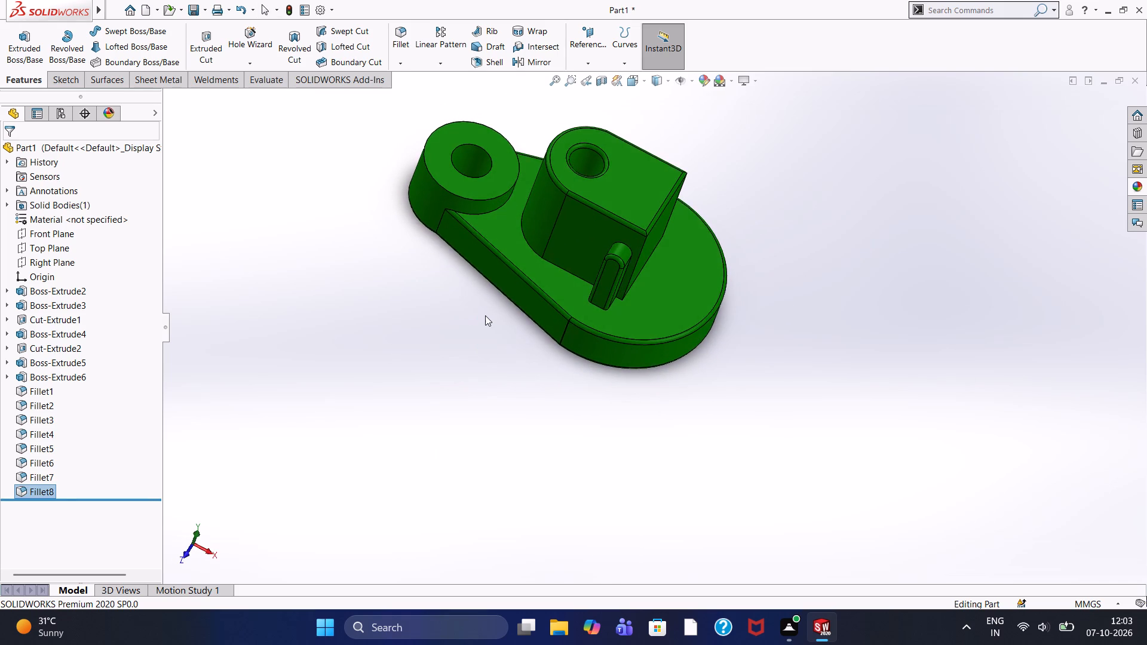
{"action": "scroll", "coordinate": [745, 205], "scroll_direction": "down", "scroll_amount": 3}
{"action": "scroll", "coordinate": [631, 280], "scroll_direction": "up", "scroll_amount": 2}
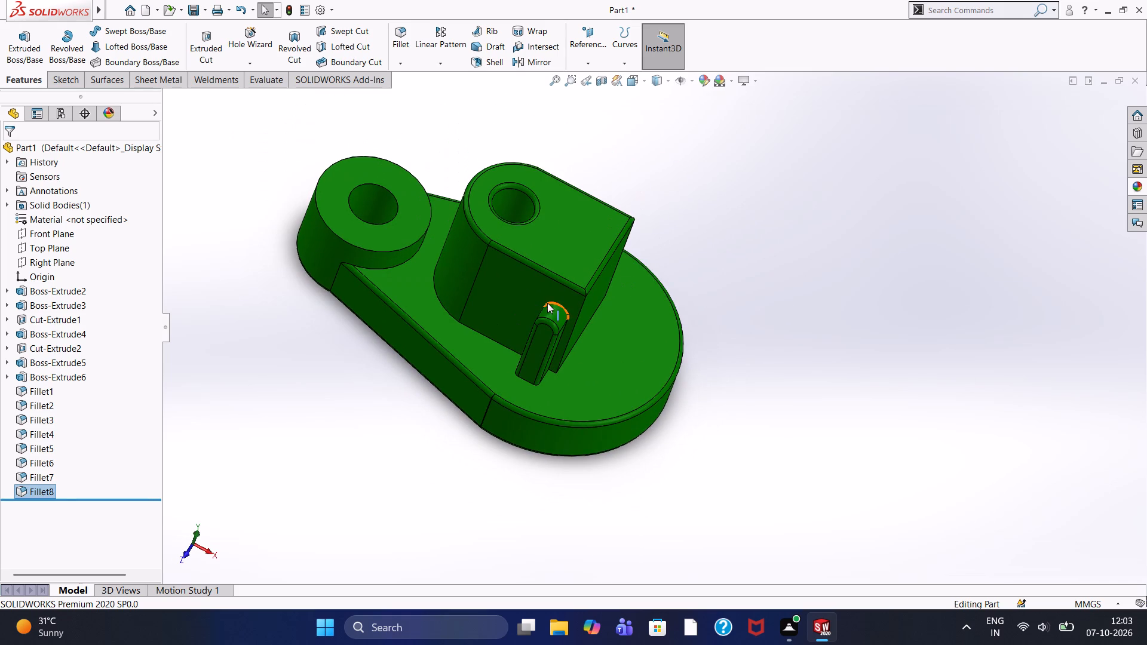
{"action": "scroll", "coordinate": [542, 306], "scroll_direction": "up", "scroll_amount": 2}
{"action": "scroll", "coordinate": [542, 306], "scroll_direction": "down", "scroll_amount": 3}
{"action": "scroll", "coordinate": [542, 306], "scroll_direction": "up", "scroll_amount": 3}
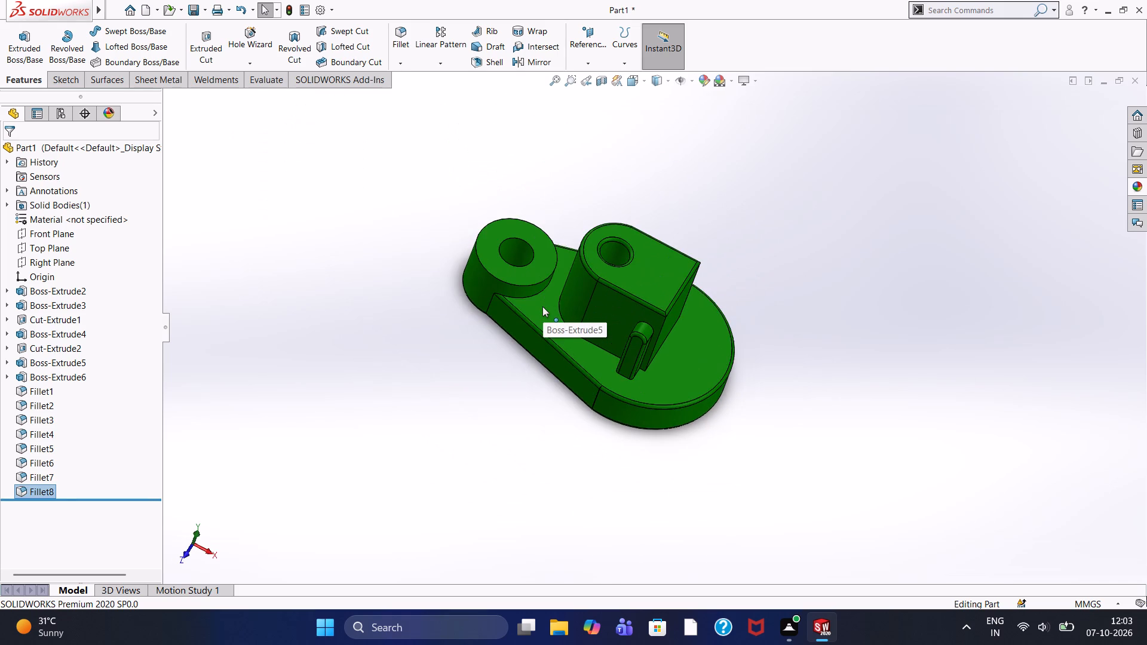
{"action": "scroll", "coordinate": [542, 306], "scroll_direction": "up", "scroll_amount": 2}
{"action": "scroll", "coordinate": [569, 275], "scroll_direction": "down", "scroll_amount": 3}
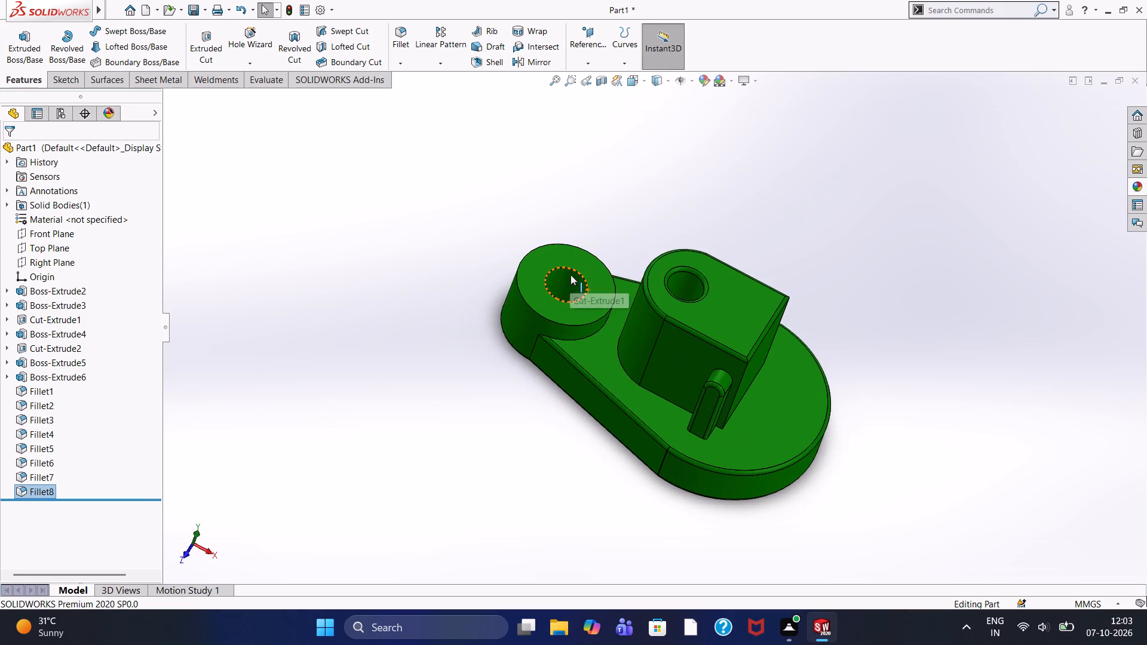
{"action": "scroll", "coordinate": [572, 275], "scroll_direction": "up", "scroll_amount": 2}
{"action": "scroll", "coordinate": [744, 355], "scroll_direction": "up", "scroll_amount": 3}
{"action": "scroll", "coordinate": [694, 371], "scroll_direction": "down", "scroll_amount": 1}
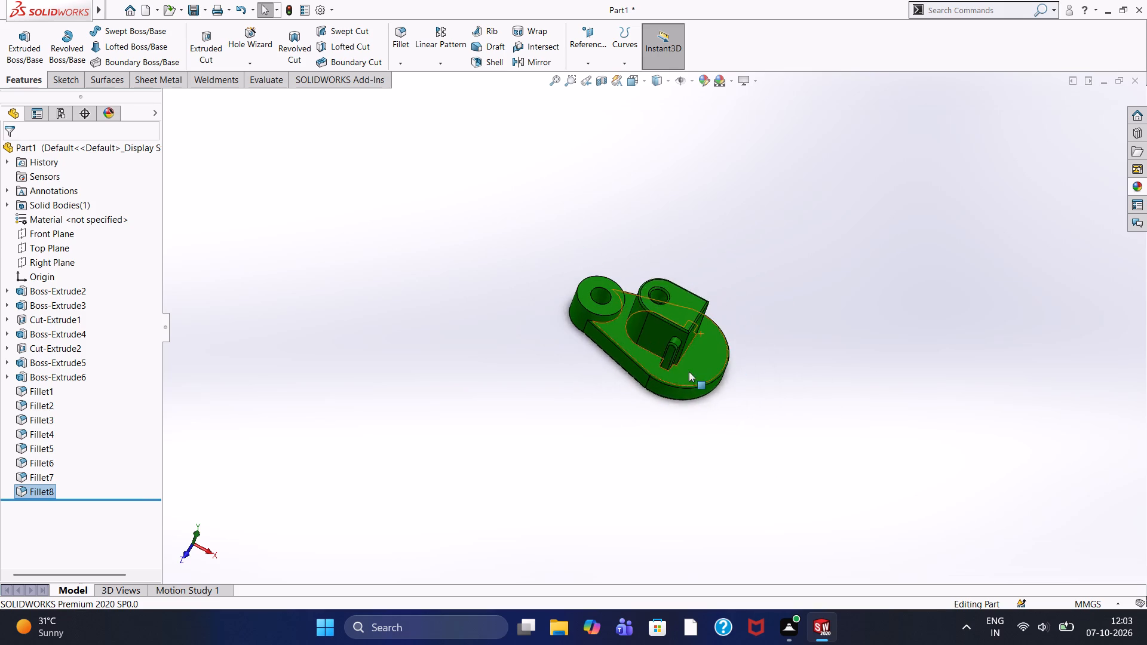
{"action": "scroll", "coordinate": [689, 371], "scroll_direction": "down", "scroll_amount": 3}
{"action": "scroll", "coordinate": [654, 251], "scroll_direction": "down", "scroll_amount": 4}
{"action": "scroll", "coordinate": [654, 251], "scroll_direction": "up", "scroll_amount": 1}
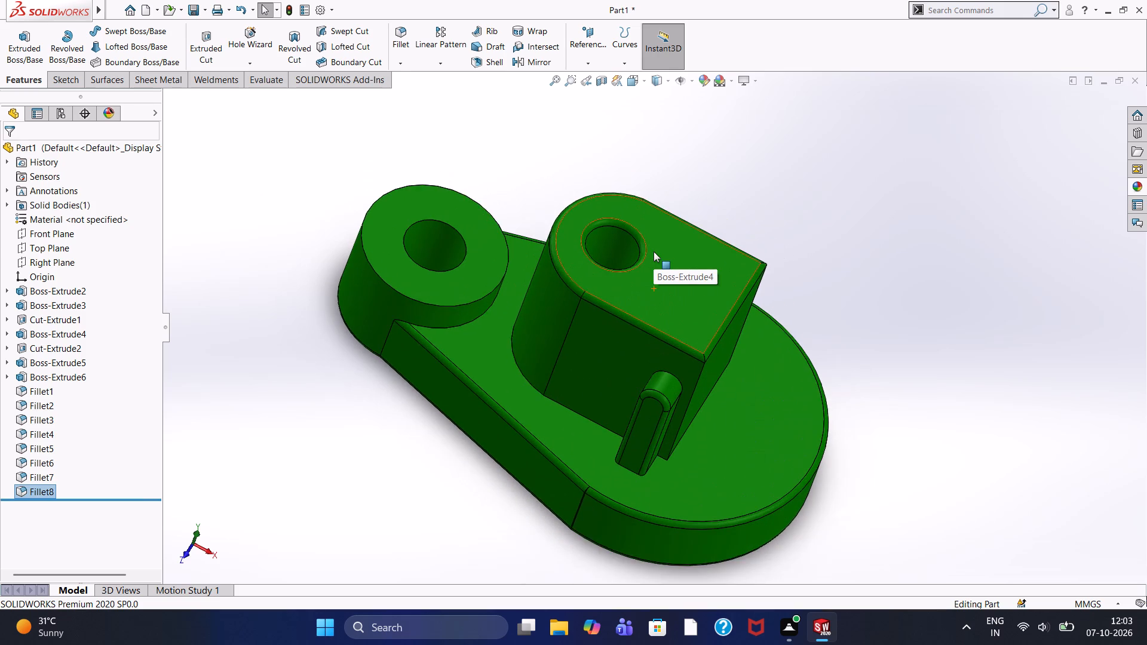
{"action": "scroll", "coordinate": [654, 251], "scroll_direction": "up", "scroll_amount": 1}
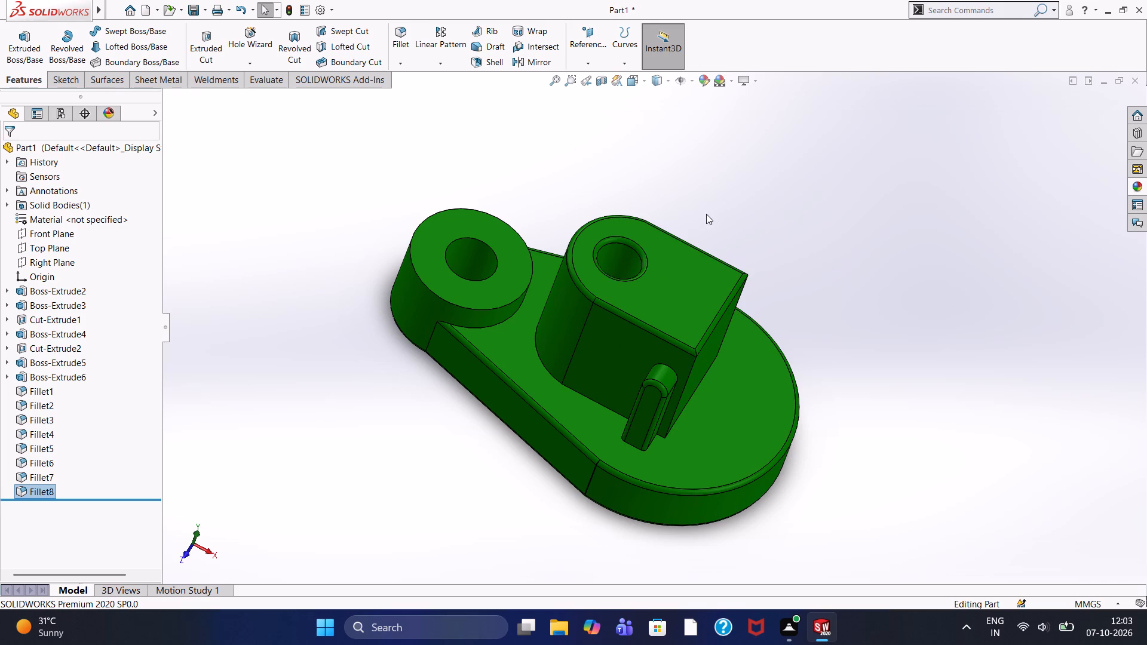
{"action": "scroll", "coordinate": [700, 239], "scroll_direction": "up", "scroll_amount": 4}
{"action": "scroll", "coordinate": [691, 262], "scroll_direction": "down", "scroll_amount": 2}
{"action": "scroll", "coordinate": [685, 317], "scroll_direction": "up", "scroll_amount": 2}
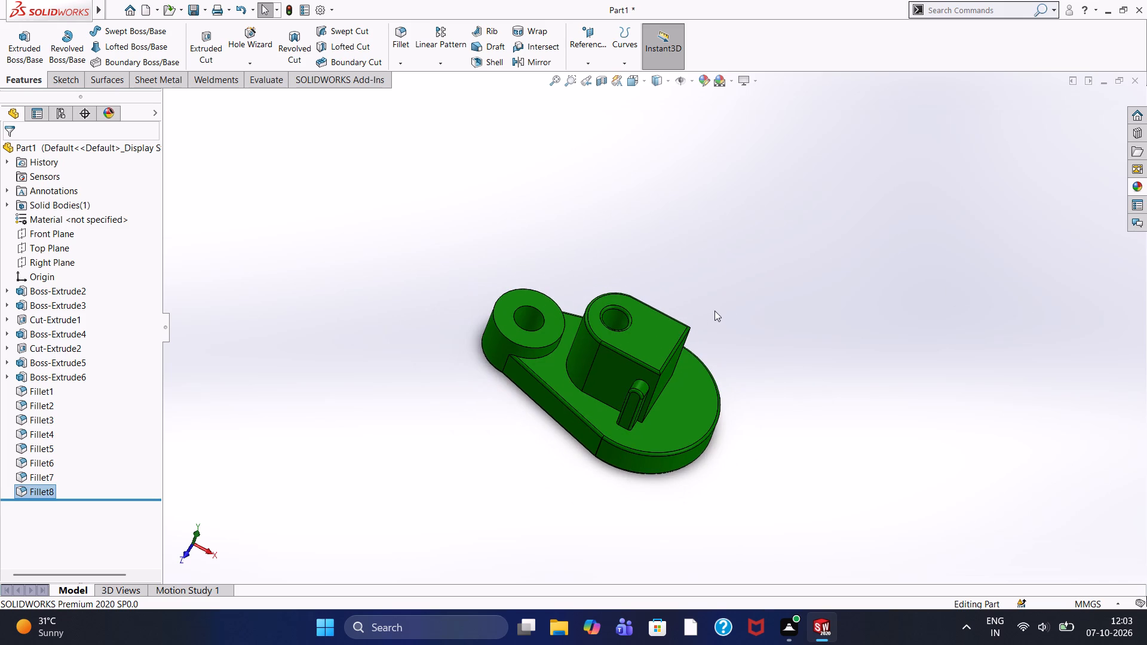
{"action": "scroll", "coordinate": [722, 306], "scroll_direction": "down", "scroll_amount": 1}
{"action": "scroll", "coordinate": [744, 294], "scroll_direction": "up", "scroll_amount": 3}
{"action": "scroll", "coordinate": [773, 280], "scroll_direction": "down", "scroll_amount": 2}
{"action": "scroll", "coordinate": [614, 440], "scroll_direction": "down", "scroll_amount": 1}
{"action": "scroll", "coordinate": [615, 440], "scroll_direction": "up", "scroll_amount": 1}
{"action": "scroll", "coordinate": [618, 439], "scroll_direction": "down", "scroll_amount": 1}
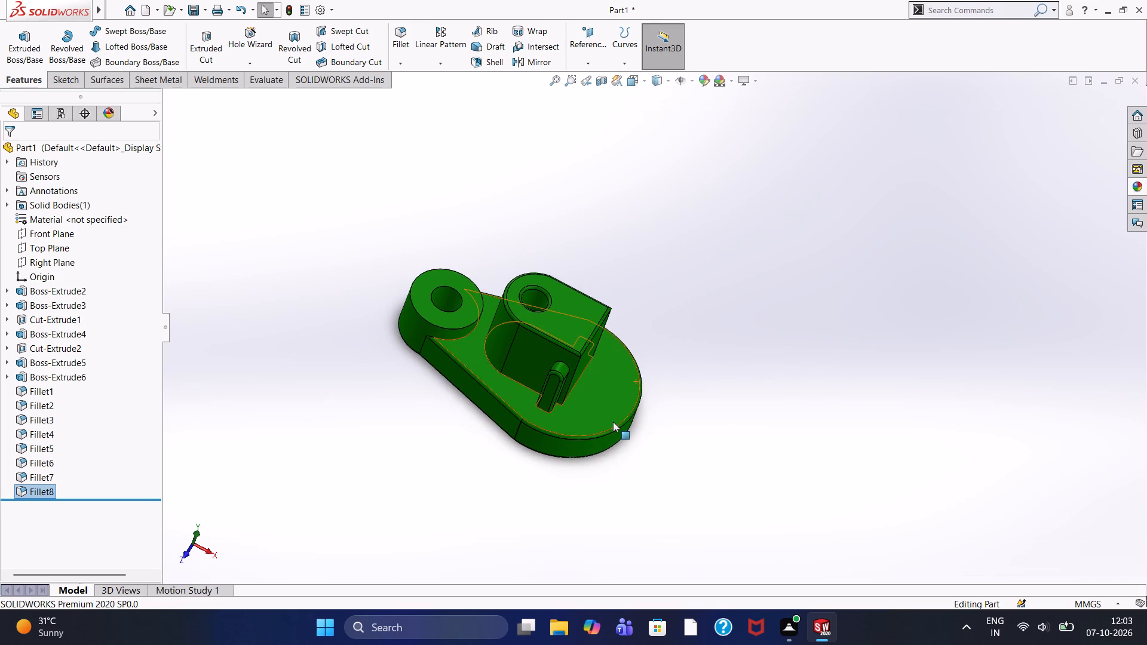
Fillet the edge where the near side boss meets the base plate with a 2 mm symmetric radius, tangent chain included.
{"action": "scroll", "coordinate": [566, 411], "scroll_direction": "down", "scroll_amount": 8}
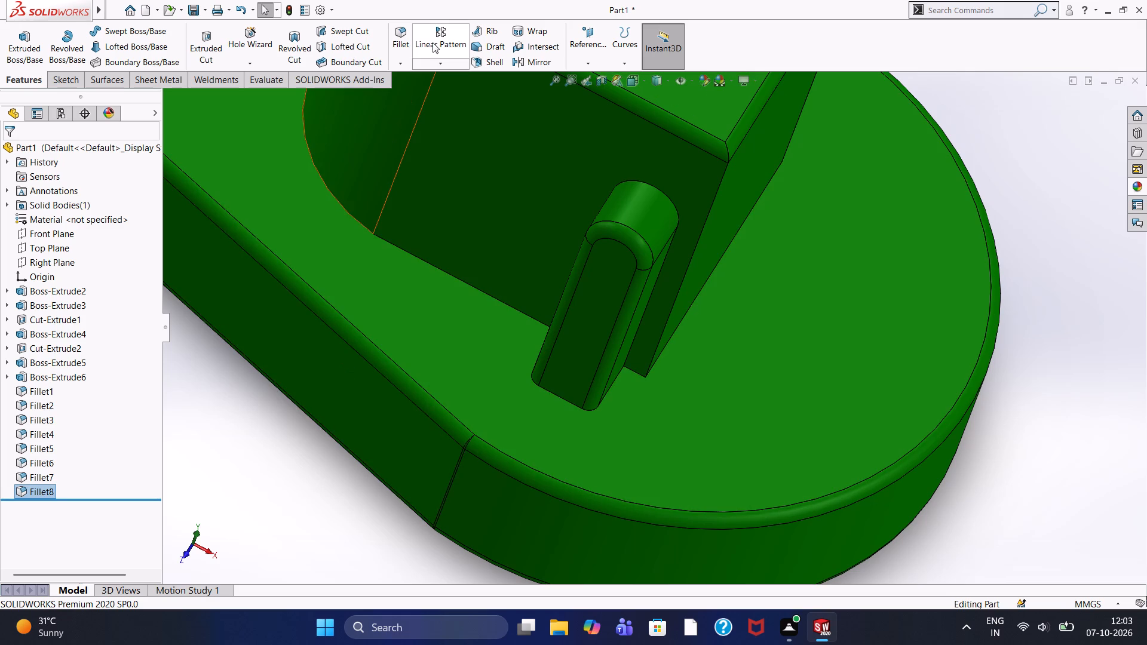
{"action": "left_click", "coordinate": [406, 36]}
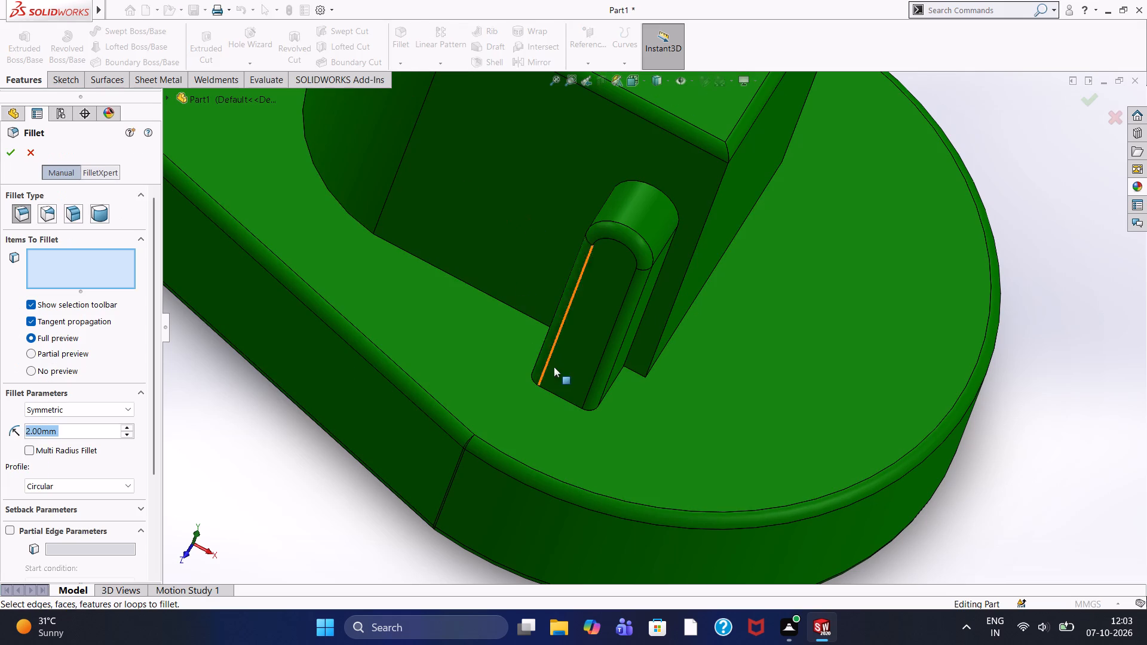
{"action": "left_click", "coordinate": [549, 389]}
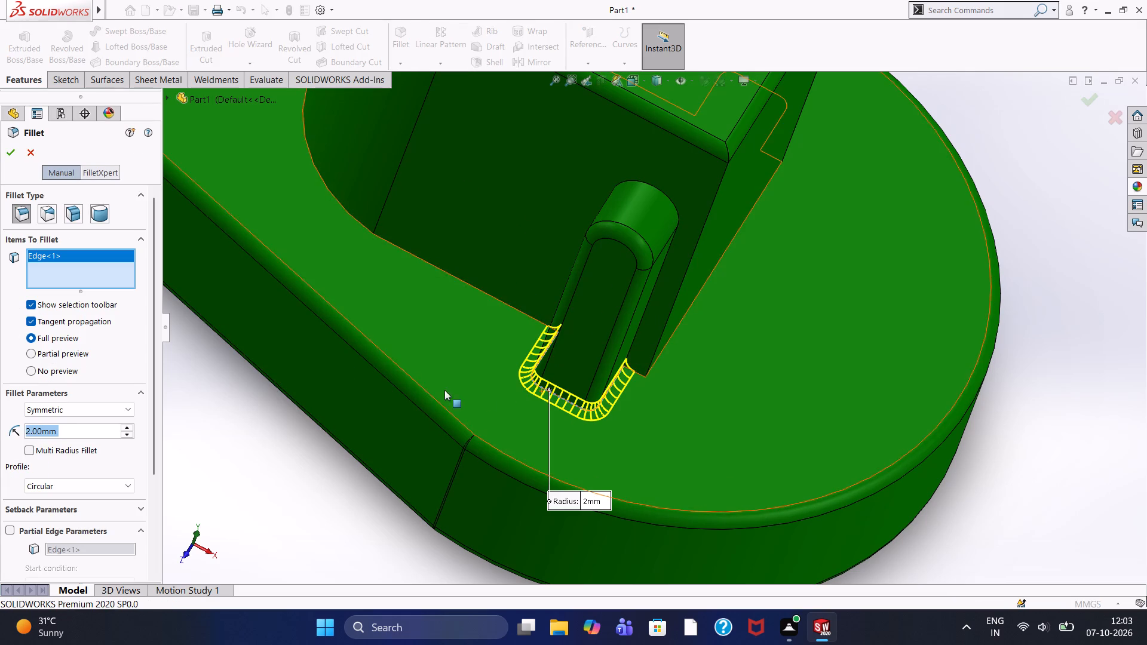
{"action": "left_click", "coordinate": [11, 154]}
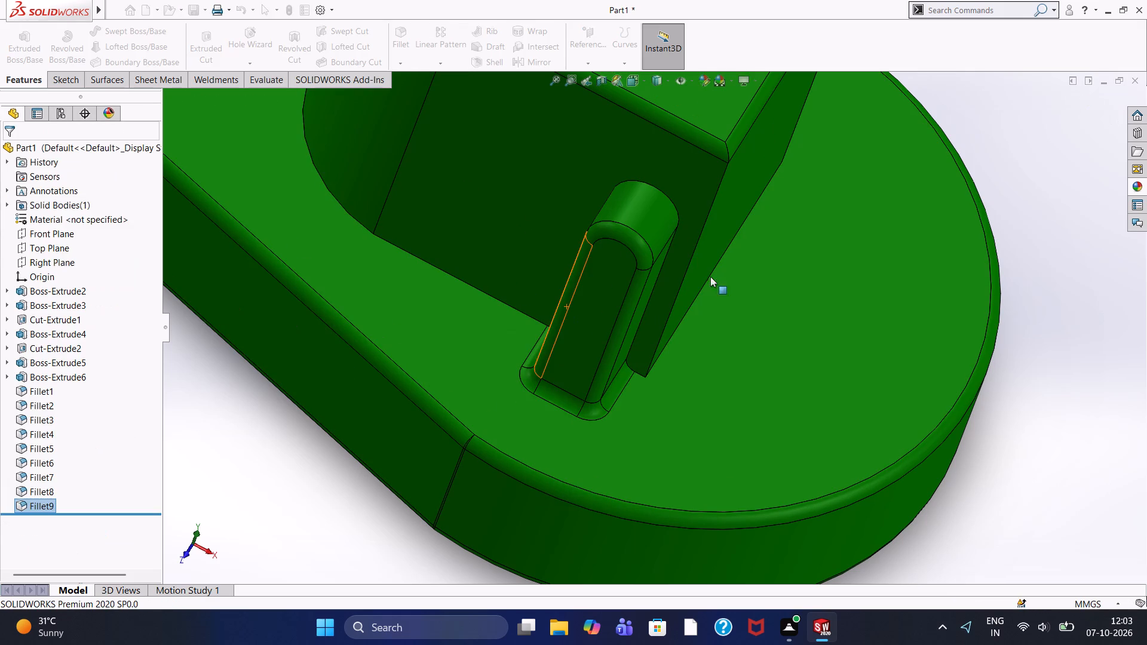
Fillet the block's vertical corner edge beside the near side boss with a 2 mm symmetric radius.
{"action": "middle_click_drag", "start_coordinate": [1025, 262], "coordinate": [988, 243]}
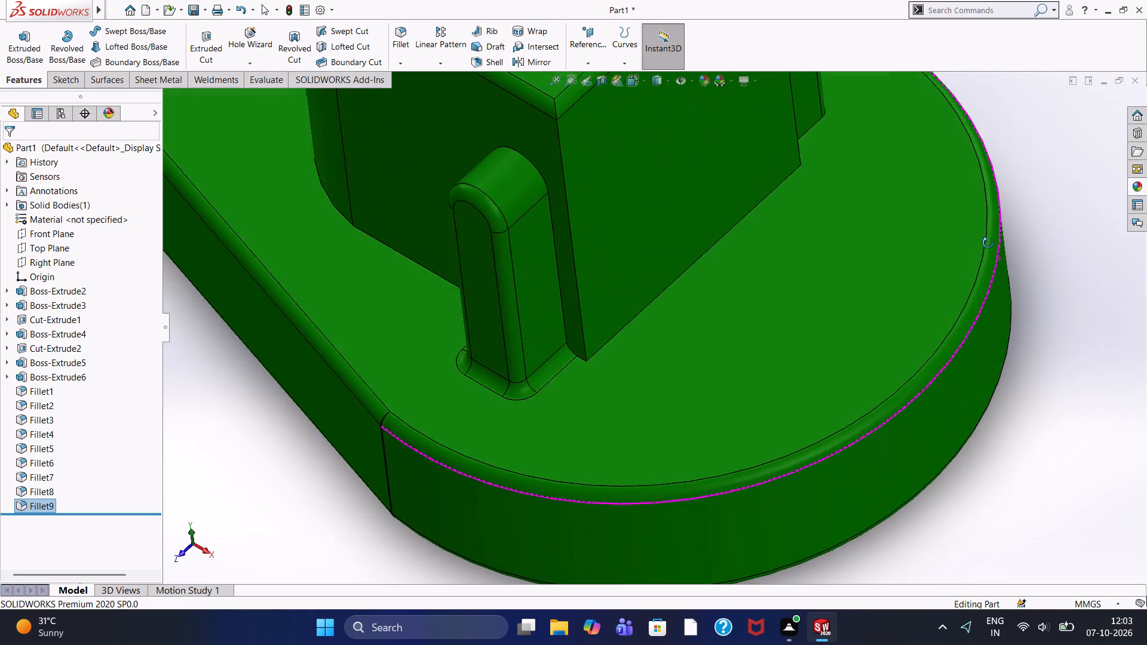
{"action": "middle_click_drag", "start_coordinate": [988, 243], "coordinate": [952, 253]}
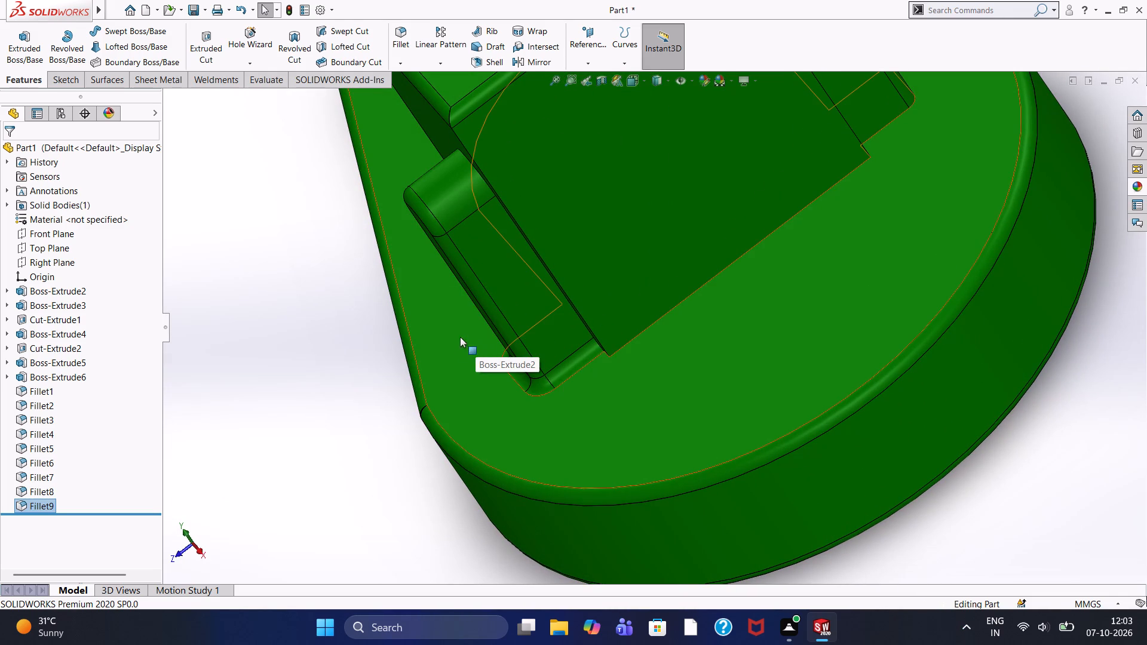
{"action": "middle_click_drag", "start_coordinate": [283, 273], "coordinate": [314, 247]}
{"action": "scroll", "coordinate": [449, 200], "scroll_direction": "up", "scroll_amount": 2}
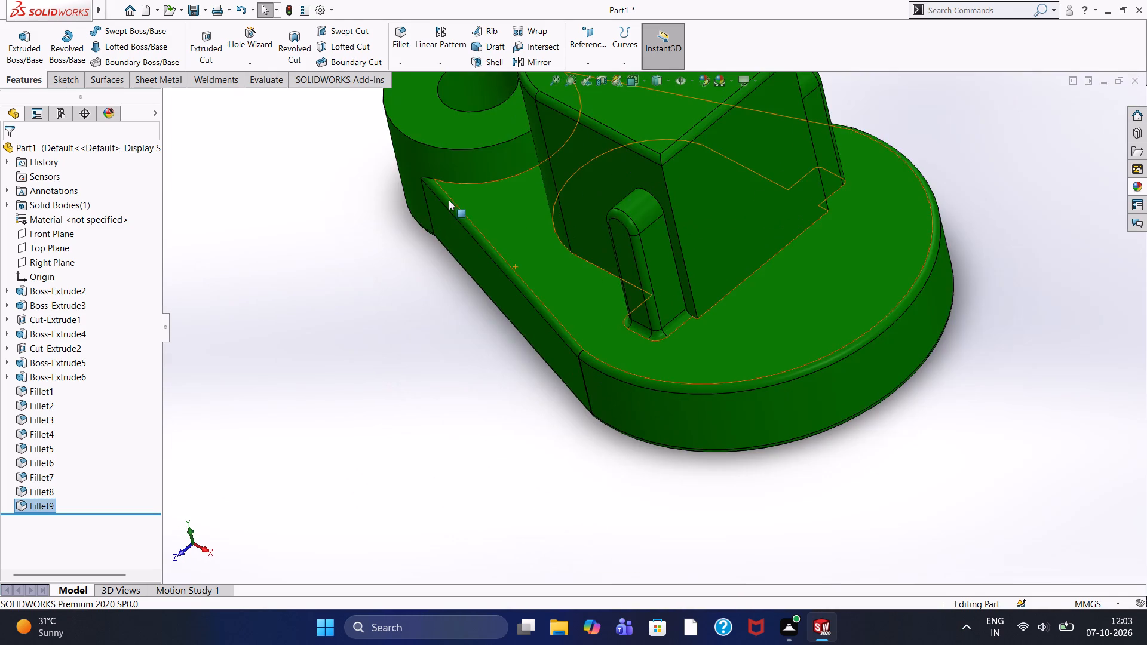
{"action": "scroll", "coordinate": [449, 200], "scroll_direction": "up", "scroll_amount": 2}
{"action": "scroll", "coordinate": [631, 173], "scroll_direction": "down", "scroll_amount": 1}
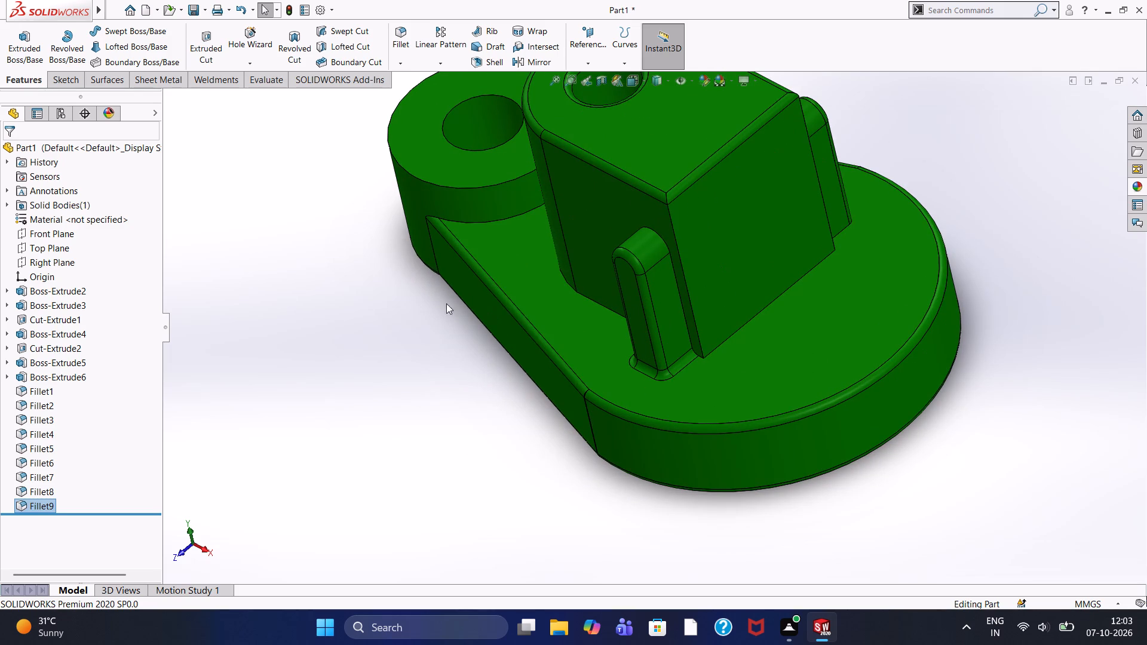
{"action": "middle_click", "coordinate": [418, 305]}
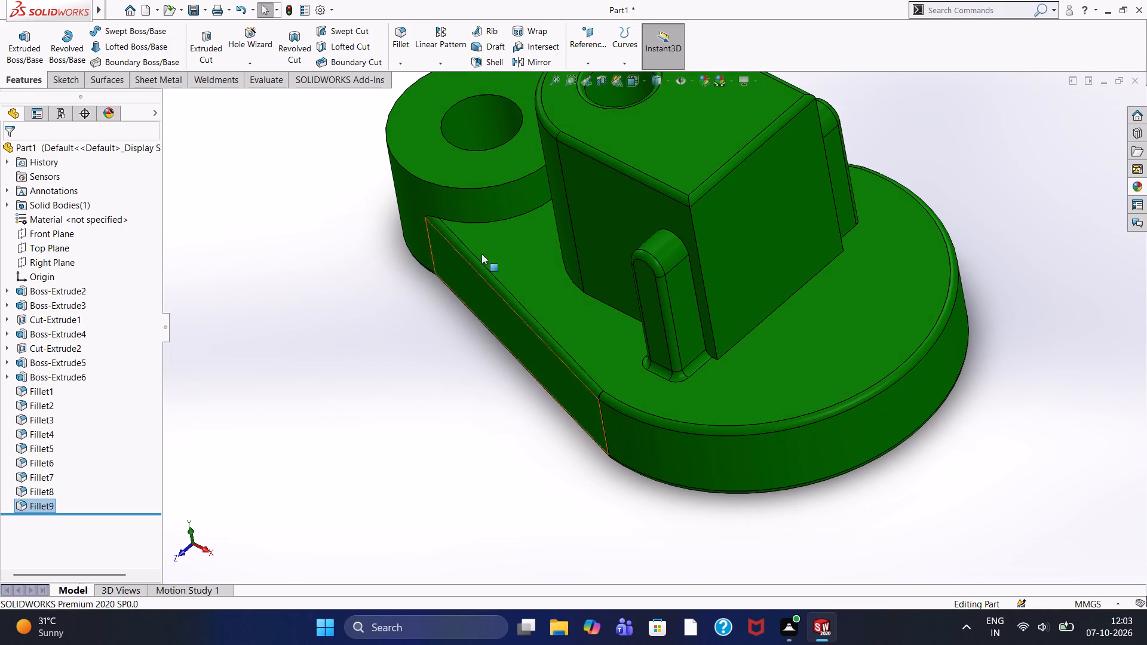
{"action": "left_click", "coordinate": [398, 41]}
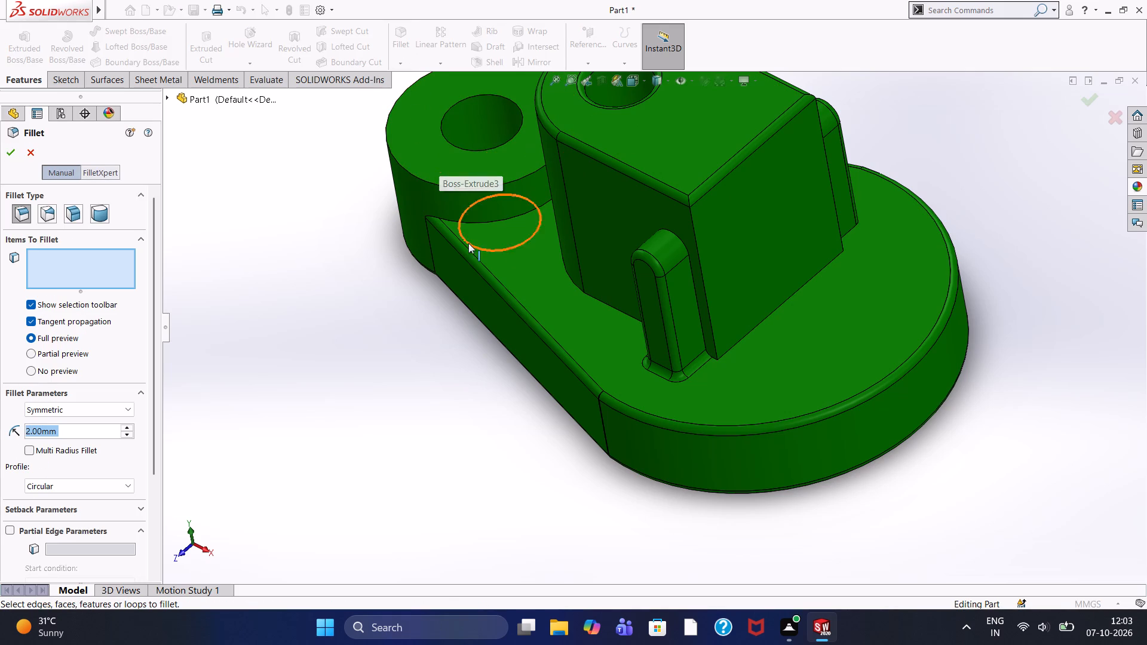
{"action": "left_click", "coordinate": [700, 268]}
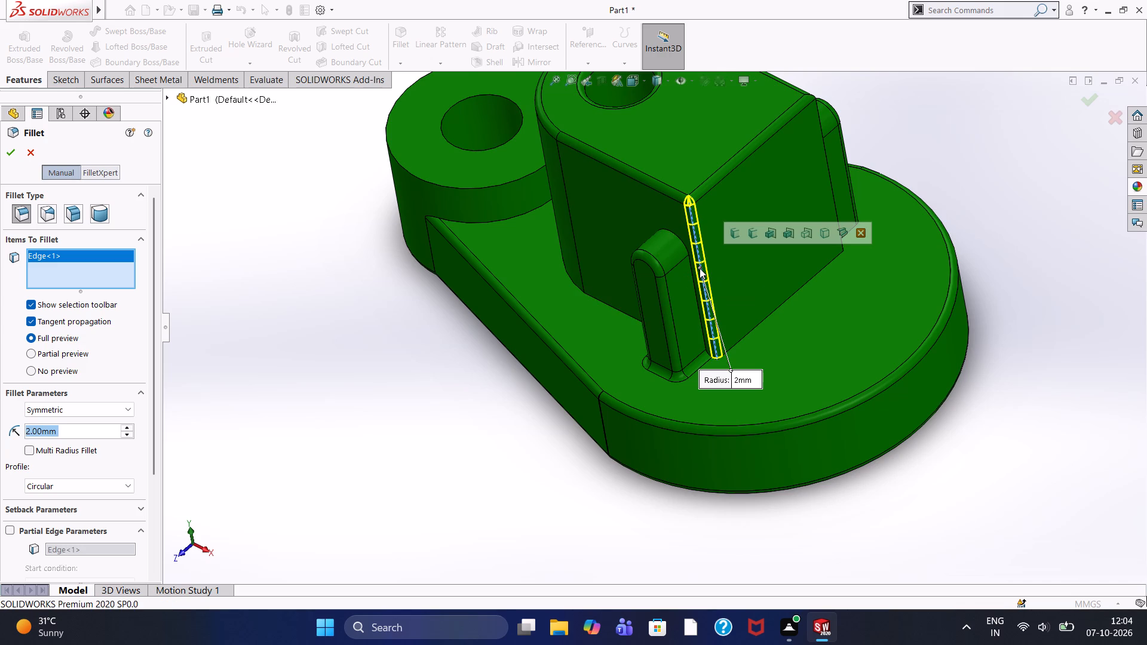
{"action": "left_click", "coordinate": [13, 159]}
{"action": "left_click", "coordinate": [252, 309]}
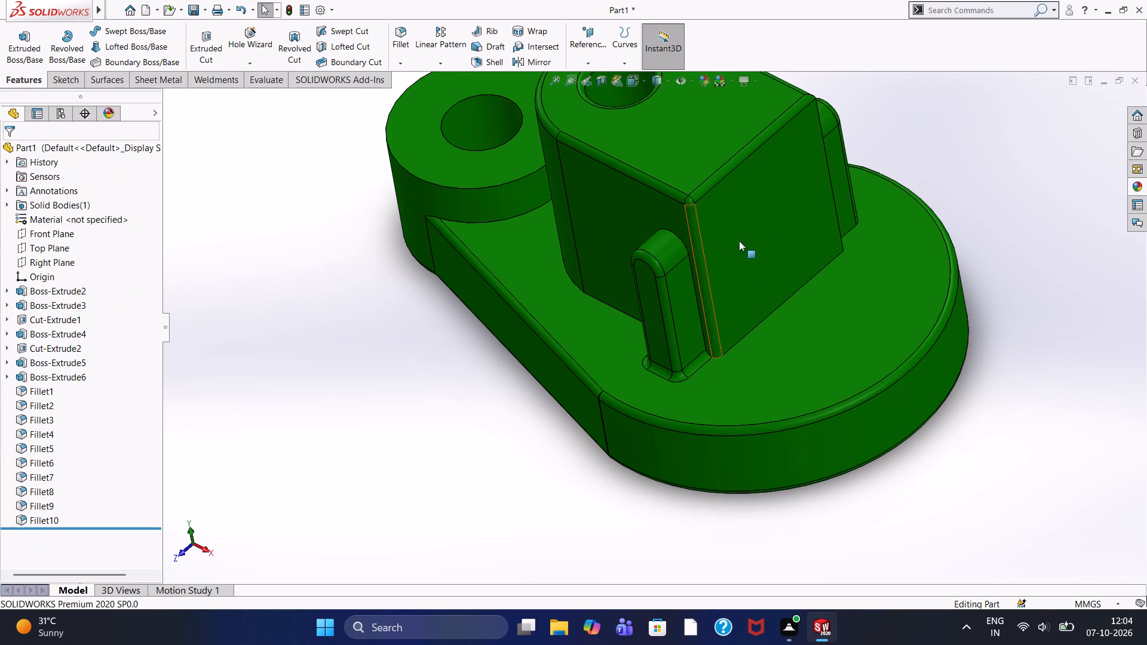
Inspect the block's filleted vertical corner, the near side boss's filleted base and the overall part shape.
{"action": "scroll", "coordinate": [774, 242], "scroll_direction": "down", "scroll_amount": 2}
{"action": "scroll", "coordinate": [712, 257], "scroll_direction": "up", "scroll_amount": 3}
{"action": "scroll", "coordinate": [712, 257], "scroll_direction": "down", "scroll_amount": 2}
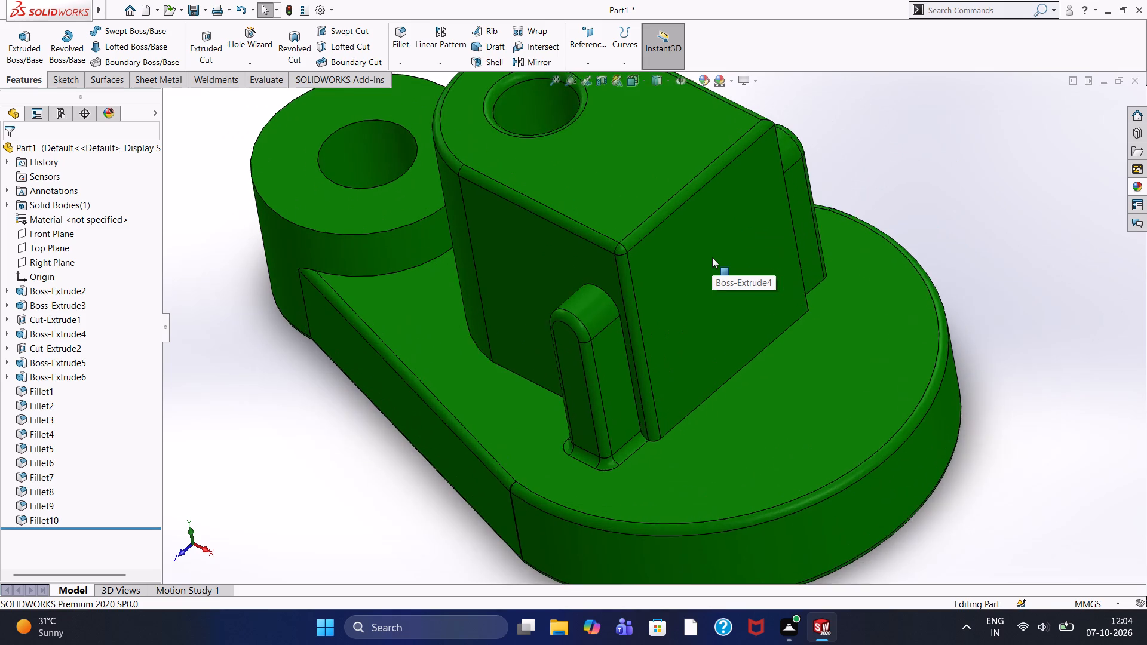
{"action": "scroll", "coordinate": [712, 257], "scroll_direction": "up", "scroll_amount": 3}
{"action": "scroll", "coordinate": [712, 257], "scroll_direction": "down", "scroll_amount": 1}
{"action": "scroll", "coordinate": [712, 258], "scroll_direction": "up", "scroll_amount": 2}
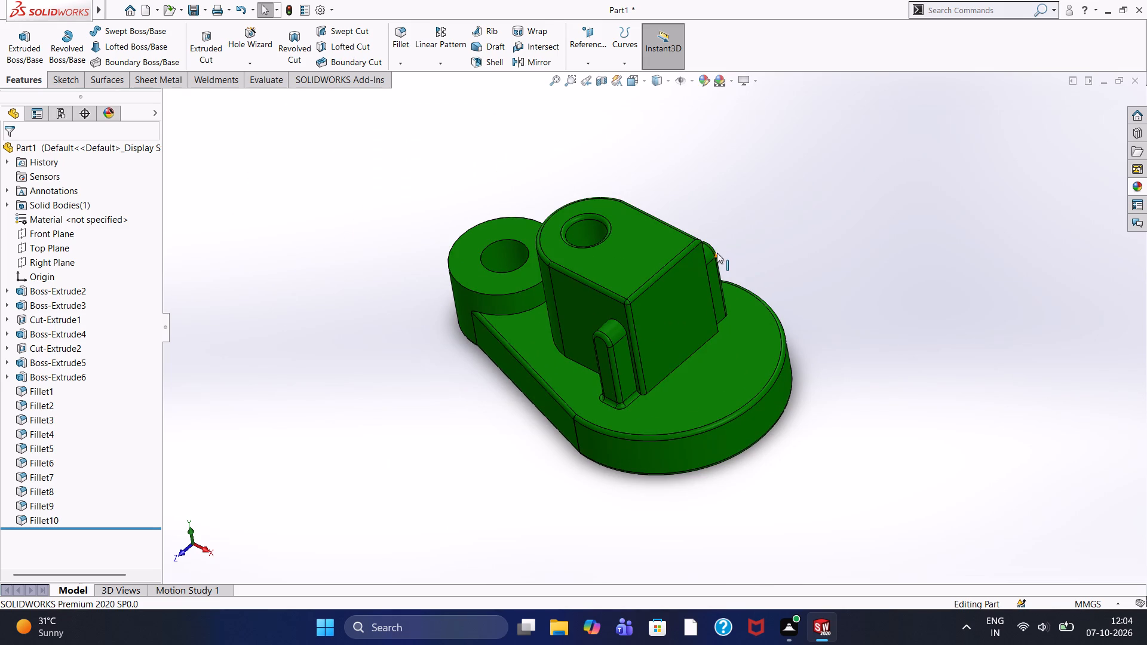
{"action": "scroll", "coordinate": [720, 251], "scroll_direction": "up", "scroll_amount": 1}
{"action": "scroll", "coordinate": [726, 248], "scroll_direction": "down", "scroll_amount": 2}
{"action": "scroll", "coordinate": [726, 251], "scroll_direction": "up", "scroll_amount": 1}
{"action": "scroll", "coordinate": [734, 251], "scroll_direction": "down", "scroll_amount": 1}
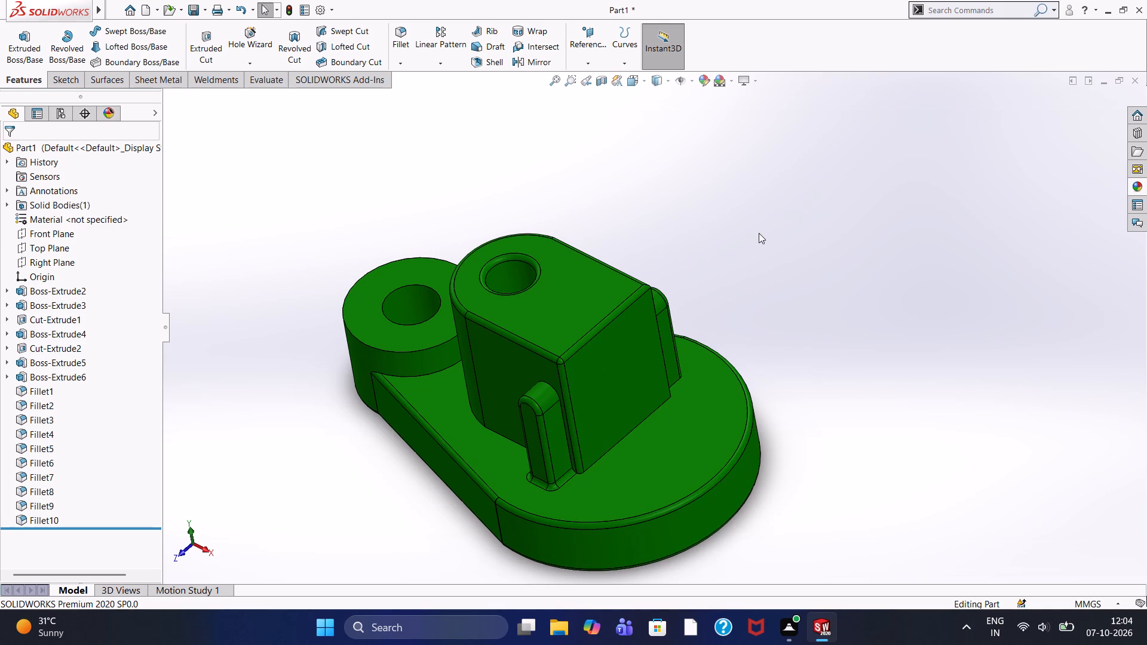
{"action": "scroll", "coordinate": [759, 233], "scroll_direction": "down", "scroll_amount": 2}
{"action": "scroll", "coordinate": [759, 233], "scroll_direction": "up", "scroll_amount": 2}
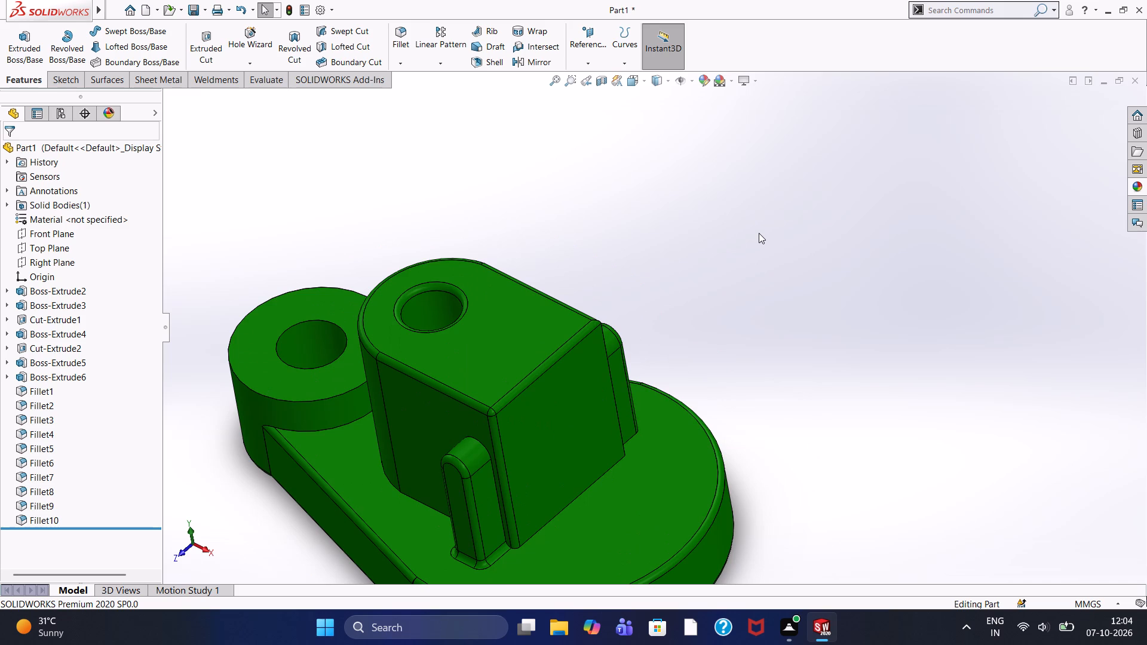
{"action": "scroll", "coordinate": [759, 233], "scroll_direction": "down", "scroll_amount": 2}
{"action": "scroll", "coordinate": [759, 233], "scroll_direction": "up", "scroll_amount": 3}
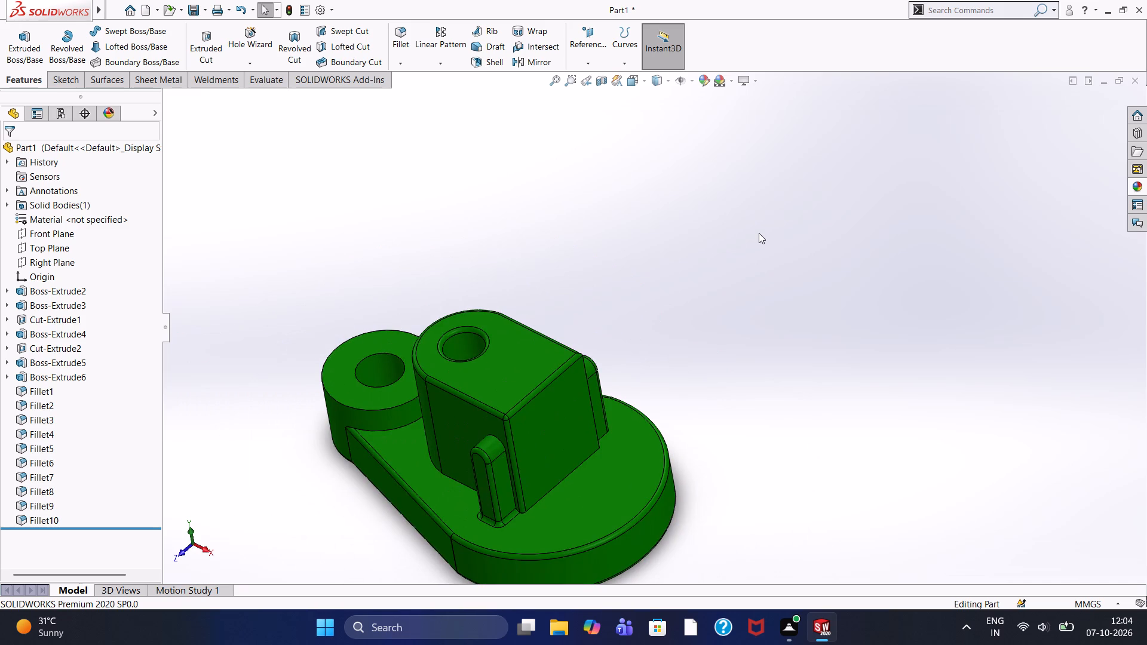
{"action": "scroll", "coordinate": [759, 233], "scroll_direction": "up", "scroll_amount": 1}
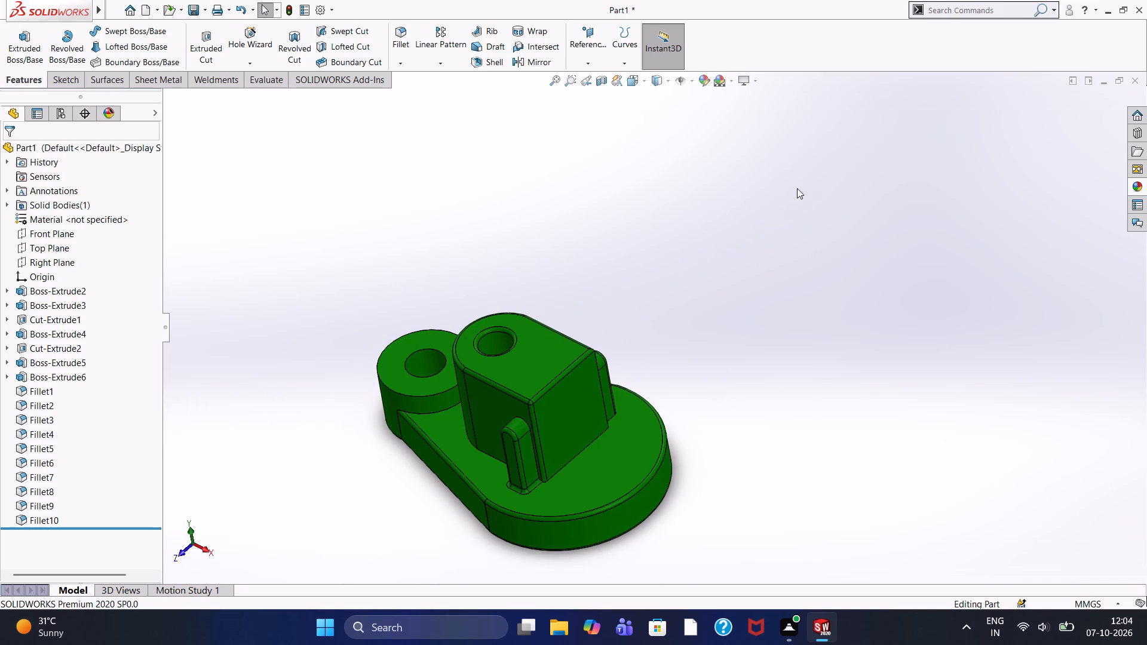
{"action": "scroll", "coordinate": [612, 361], "scroll_direction": "down", "scroll_amount": 1}
{"action": "scroll", "coordinate": [473, 472], "scroll_direction": "up", "scroll_amount": 1}
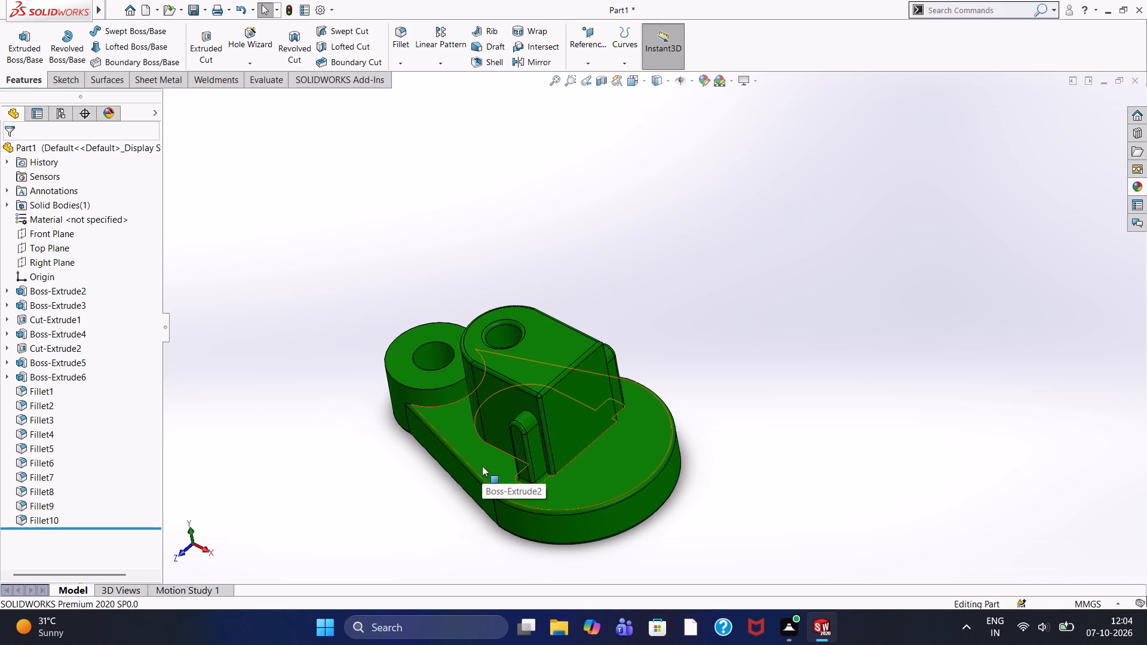
{"action": "scroll", "coordinate": [482, 466], "scroll_direction": "down", "scroll_amount": 1}
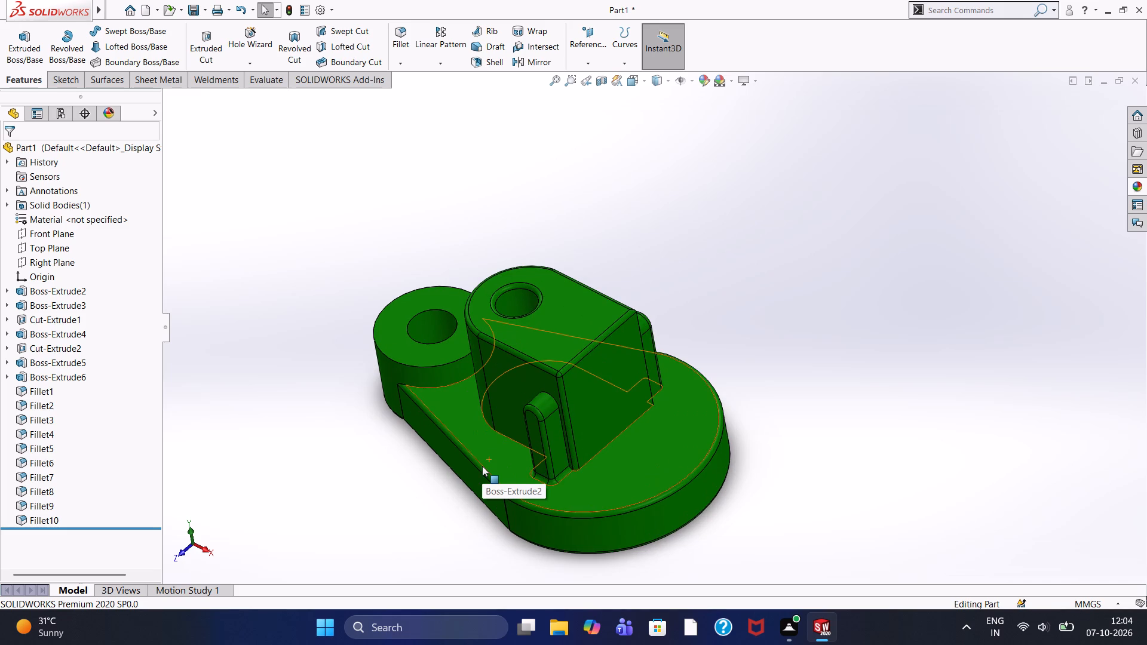
{"action": "scroll", "coordinate": [484, 463], "scroll_direction": "up", "scroll_amount": 1}
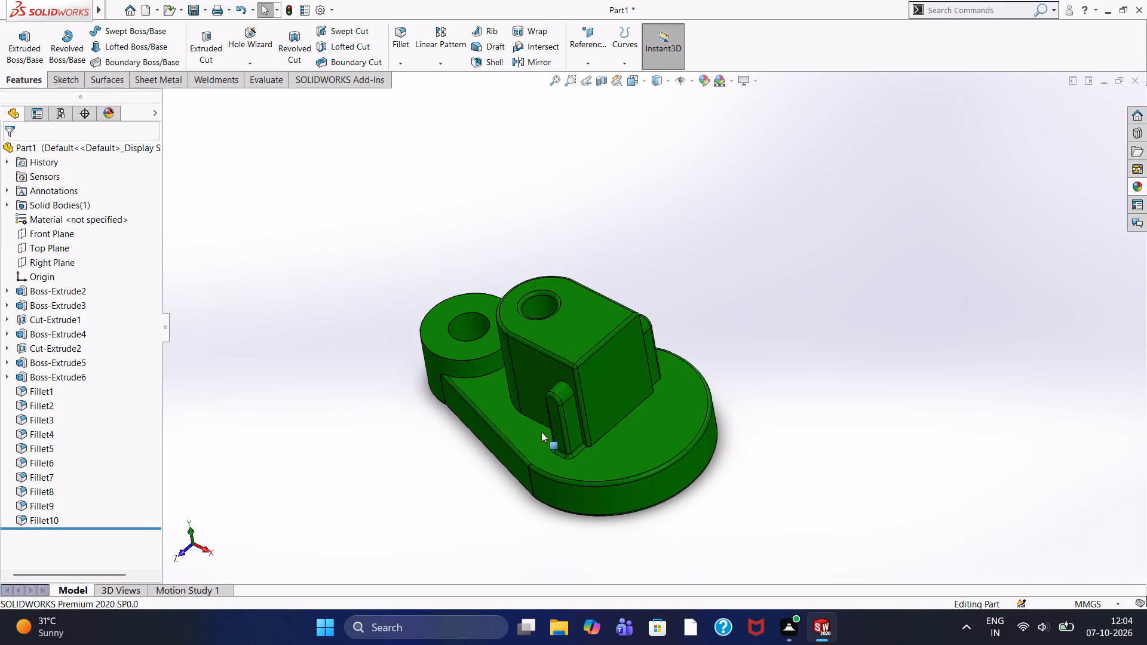
{"action": "scroll", "coordinate": [457, 469], "scroll_direction": "down", "scroll_amount": 4}
{"action": "scroll", "coordinate": [646, 403], "scroll_direction": "up", "scroll_amount": 2}
{"action": "scroll", "coordinate": [768, 217], "scroll_direction": "down", "scroll_amount": 5}
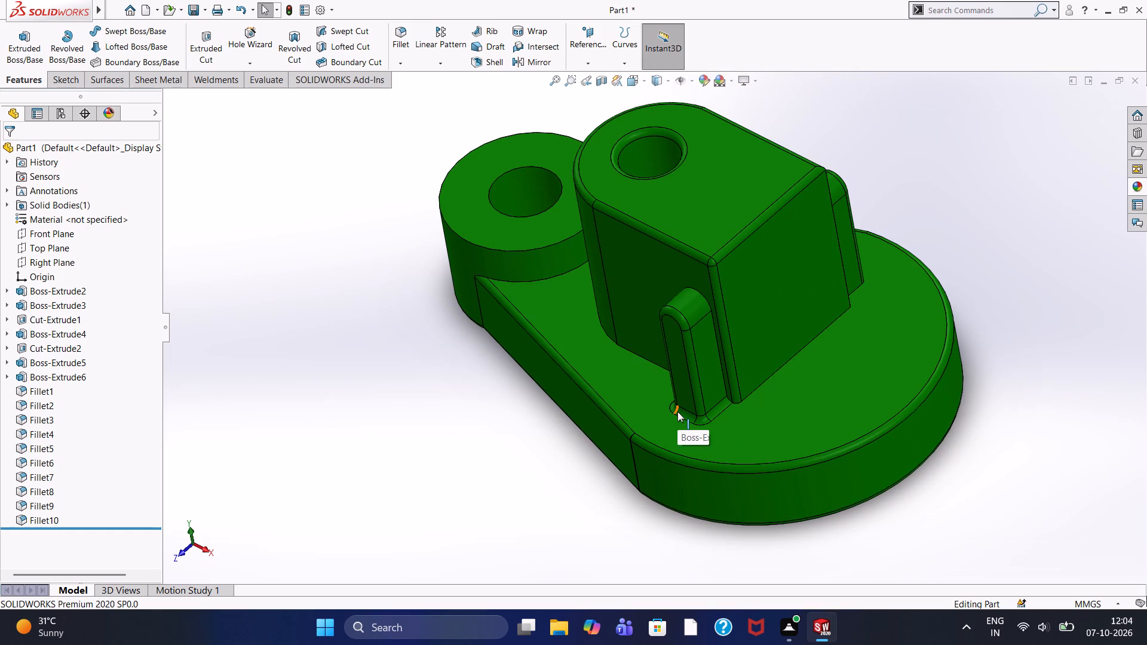
{"action": "scroll", "coordinate": [677, 411], "scroll_direction": "down", "scroll_amount": 1}
{"action": "scroll", "coordinate": [677, 411], "scroll_direction": "up", "scroll_amount": 5}
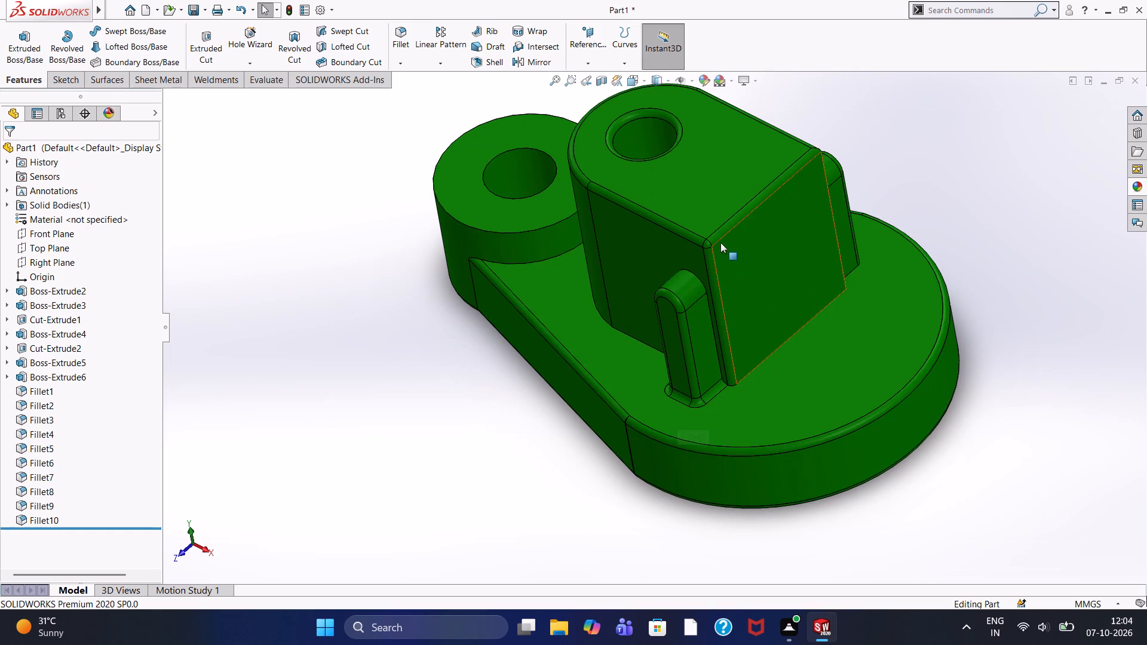
{"action": "scroll", "coordinate": [720, 242], "scroll_direction": "up", "scroll_amount": 2}
{"action": "scroll", "coordinate": [720, 242], "scroll_direction": "down", "scroll_amount": 2}
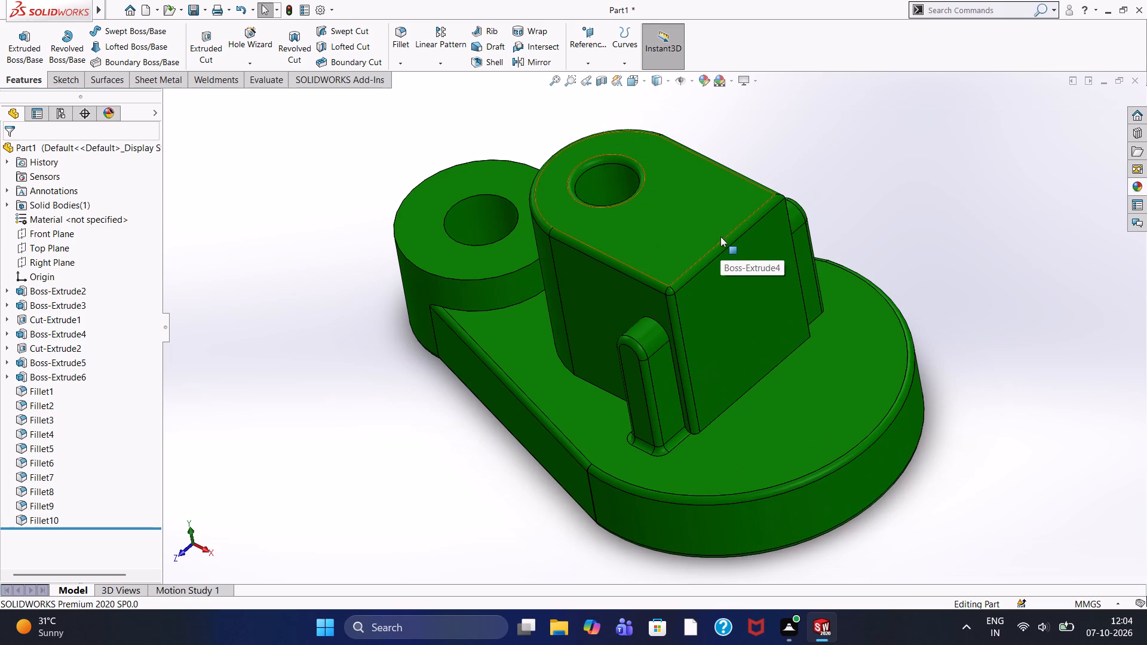
{"action": "scroll", "coordinate": [717, 223], "scroll_direction": "up", "scroll_amount": 1}
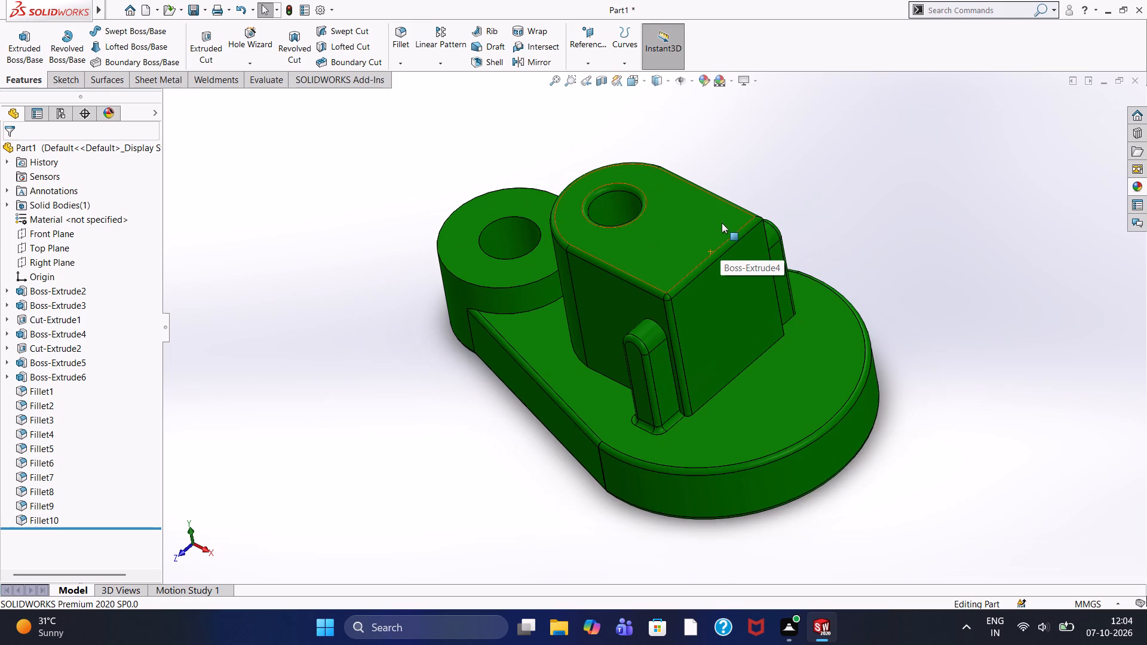
{"action": "scroll", "coordinate": [722, 223], "scroll_direction": "down", "scroll_amount": 2}
{"action": "scroll", "coordinate": [630, 345], "scroll_direction": "up", "scroll_amount": 1}
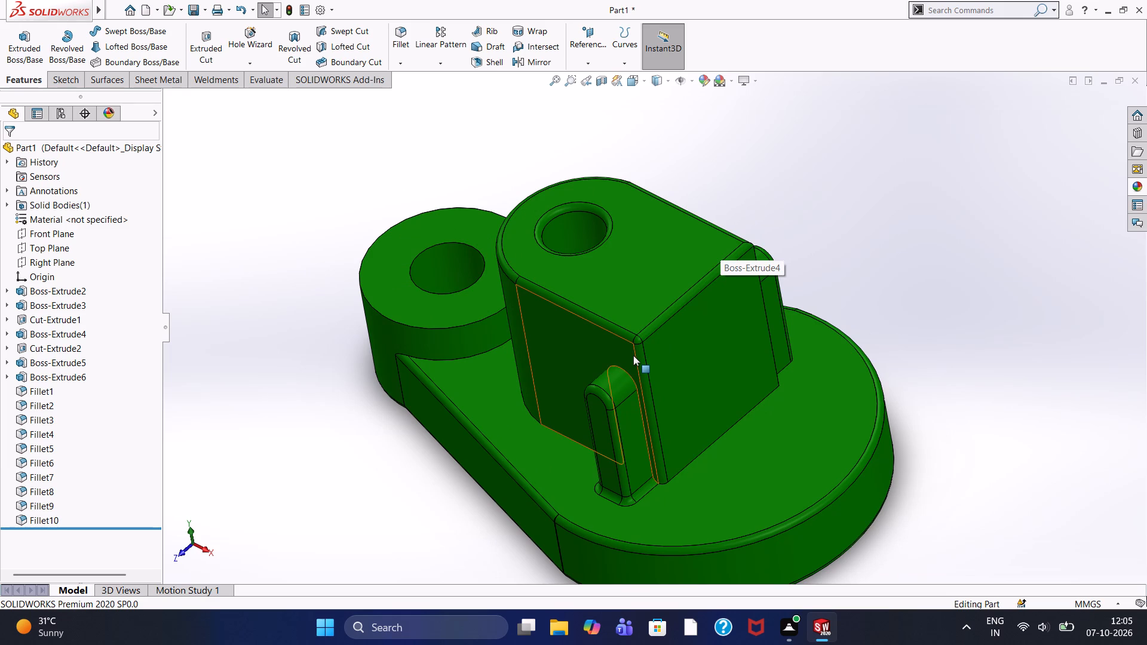
Examine the filleted part up close and as a whole, checking the block, near side boss, cylindrical boss and base plate edges.
{"action": "scroll", "coordinate": [706, 270], "scroll_direction": "up", "scroll_amount": 3}
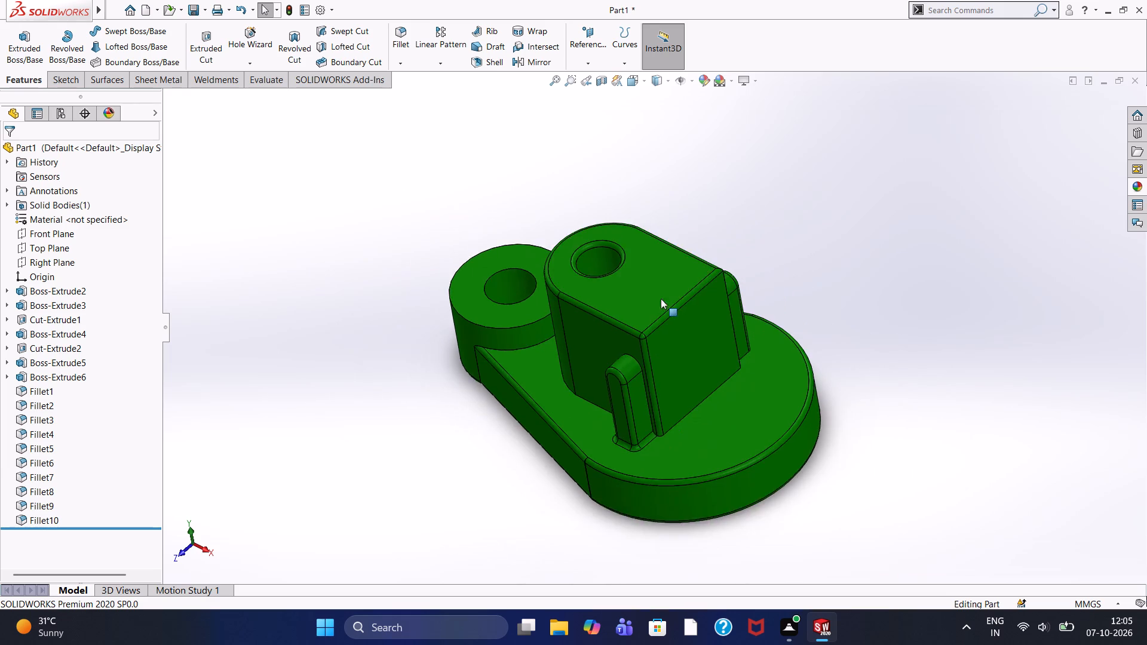
{"action": "scroll", "coordinate": [560, 328], "scroll_direction": "down", "scroll_amount": 4}
{"action": "scroll", "coordinate": [729, 296], "scroll_direction": "up", "scroll_amount": 3}
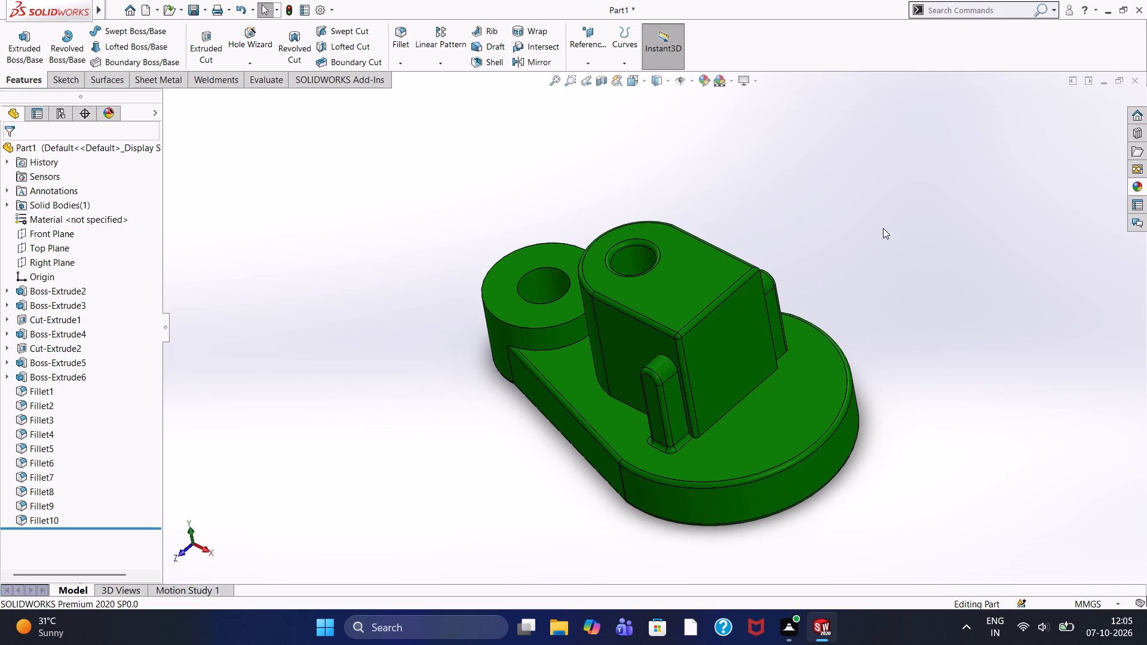
{"action": "scroll", "coordinate": [883, 228], "scroll_direction": "down", "scroll_amount": 2}
{"action": "scroll", "coordinate": [855, 235], "scroll_direction": "up", "scroll_amount": 1}
{"action": "scroll", "coordinate": [542, 386], "scroll_direction": "up", "scroll_amount": 2}
{"action": "scroll", "coordinate": [565, 363], "scroll_direction": "down", "scroll_amount": 5}
{"action": "scroll", "coordinate": [565, 363], "scroll_direction": "up", "scroll_amount": 2}
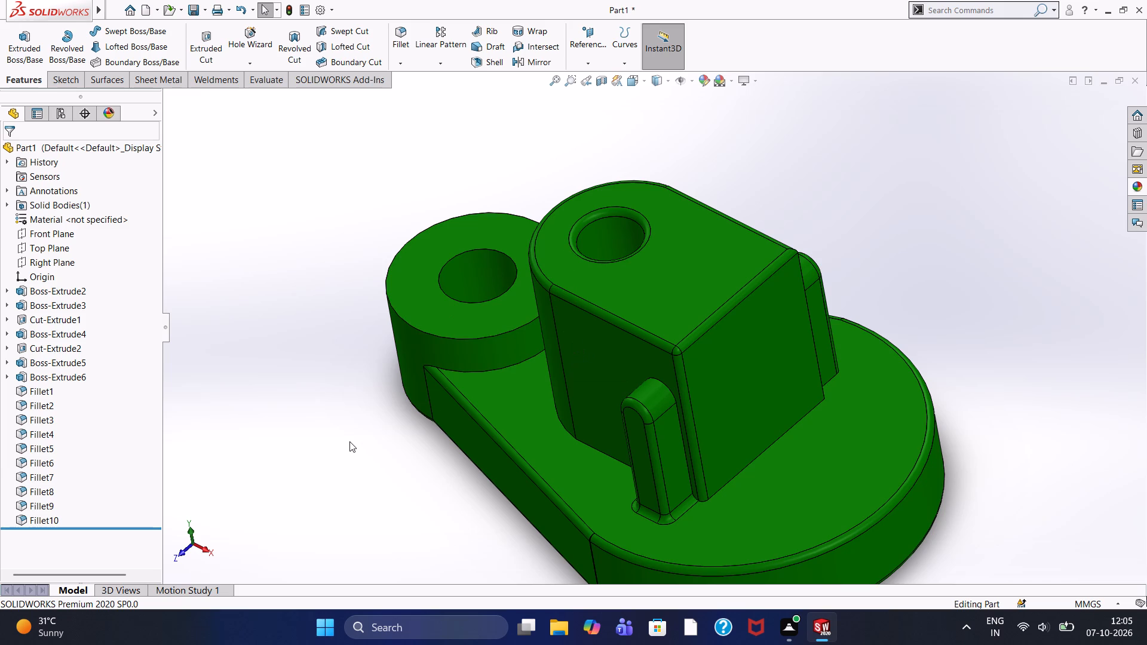
{"action": "scroll", "coordinate": [349, 441], "scroll_direction": "up", "scroll_amount": 1}
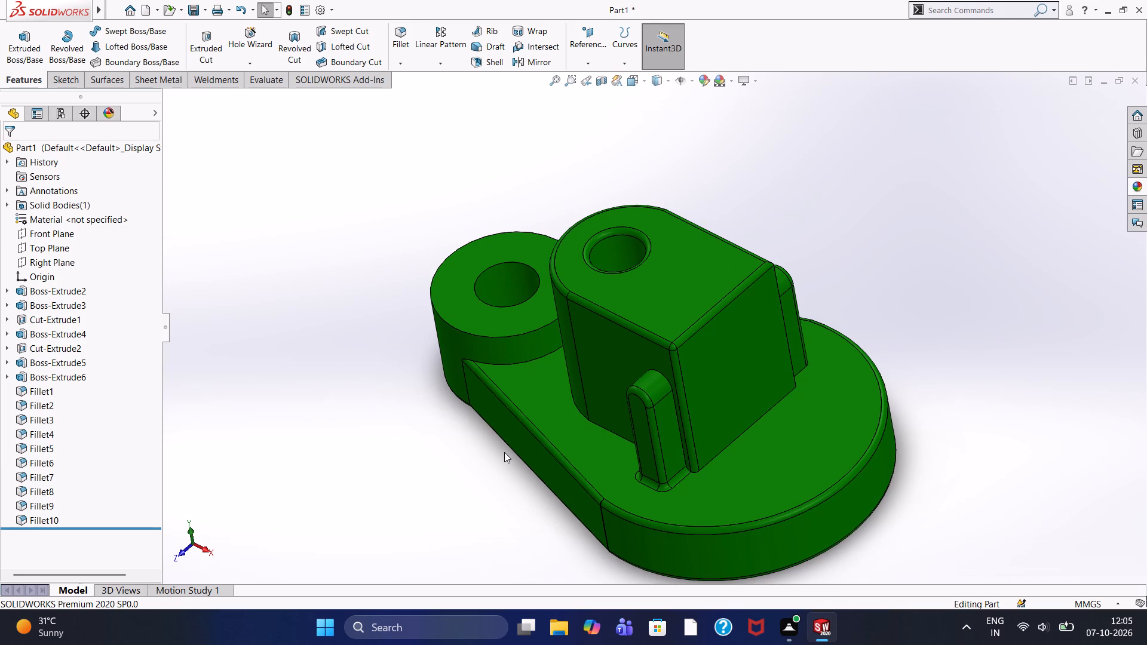
{"action": "scroll", "coordinate": [504, 452], "scroll_direction": "down", "scroll_amount": 2}
{"action": "scroll", "coordinate": [504, 452], "scroll_direction": "up", "scroll_amount": 4}
{"action": "middle_click_drag", "start_coordinate": [553, 425], "coordinate": [584, 454]}
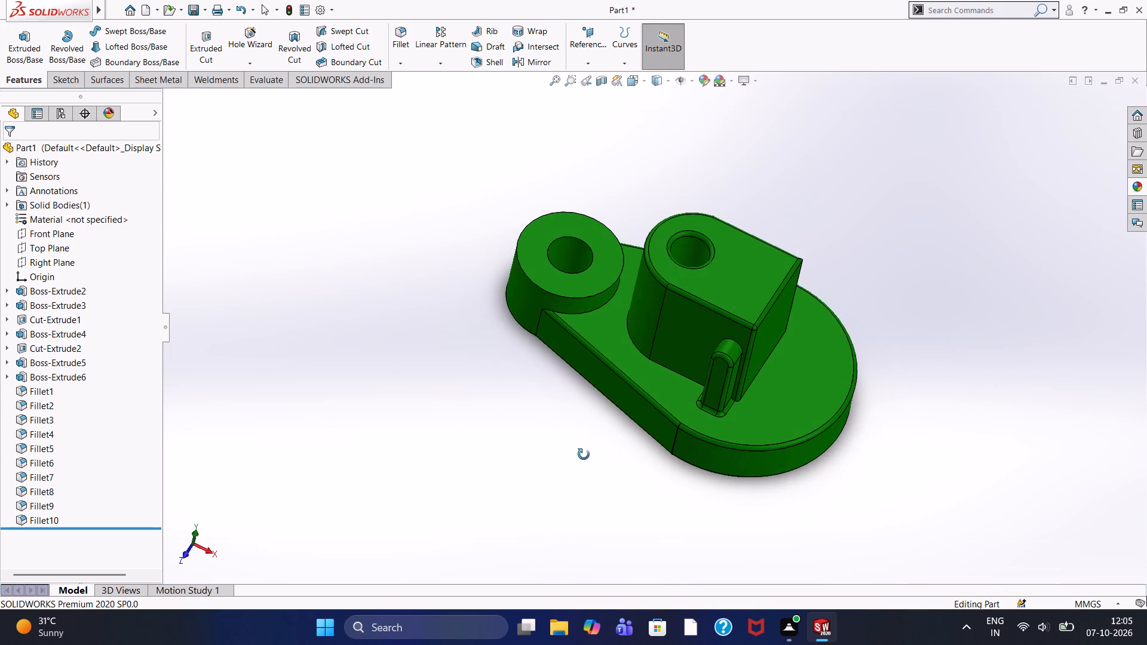
{"action": "middle_click_drag", "start_coordinate": [584, 454], "coordinate": [584, 454]}
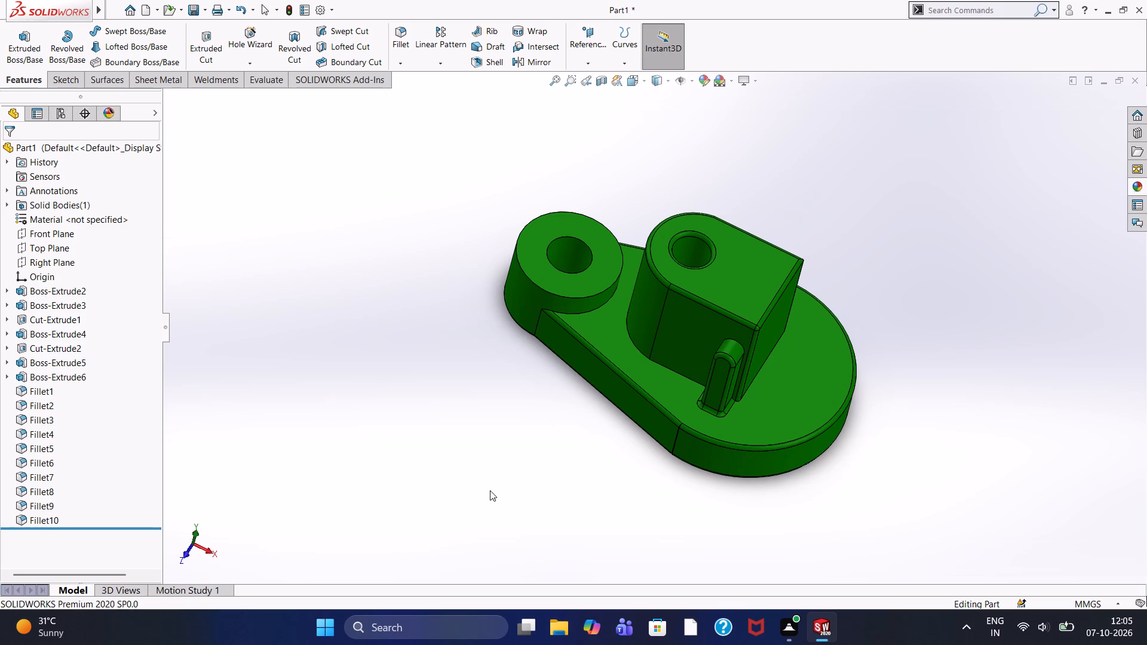
{"action": "scroll", "coordinate": [446, 502], "scroll_direction": "down", "scroll_amount": 1}
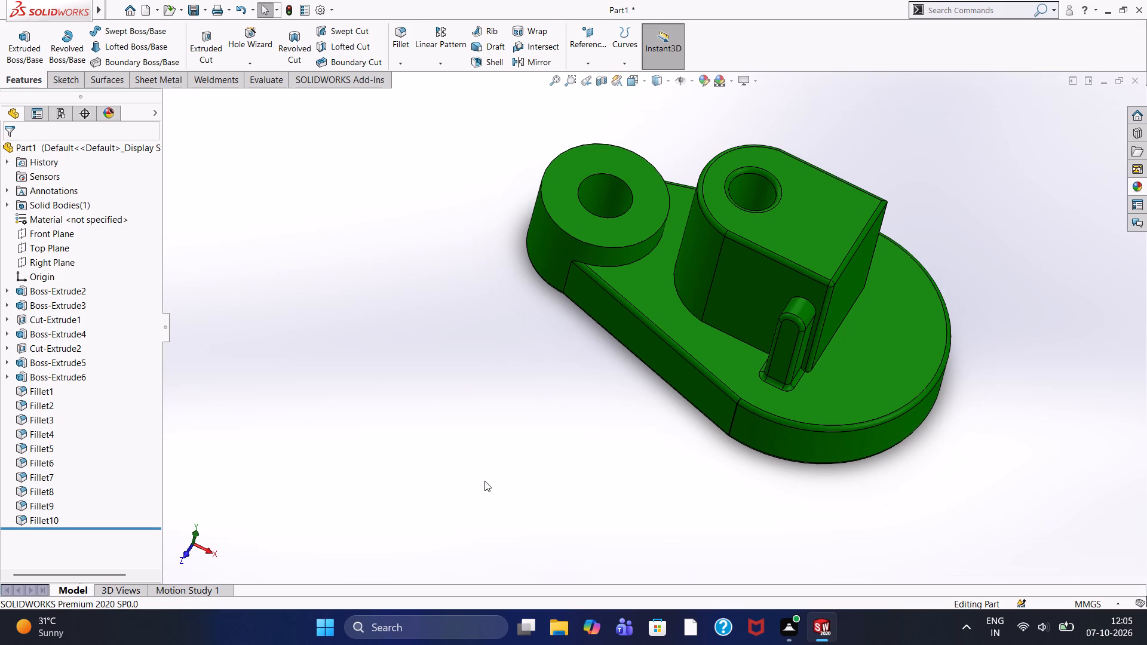
{"action": "scroll", "coordinate": [516, 441], "scroll_direction": "down", "scroll_amount": 1}
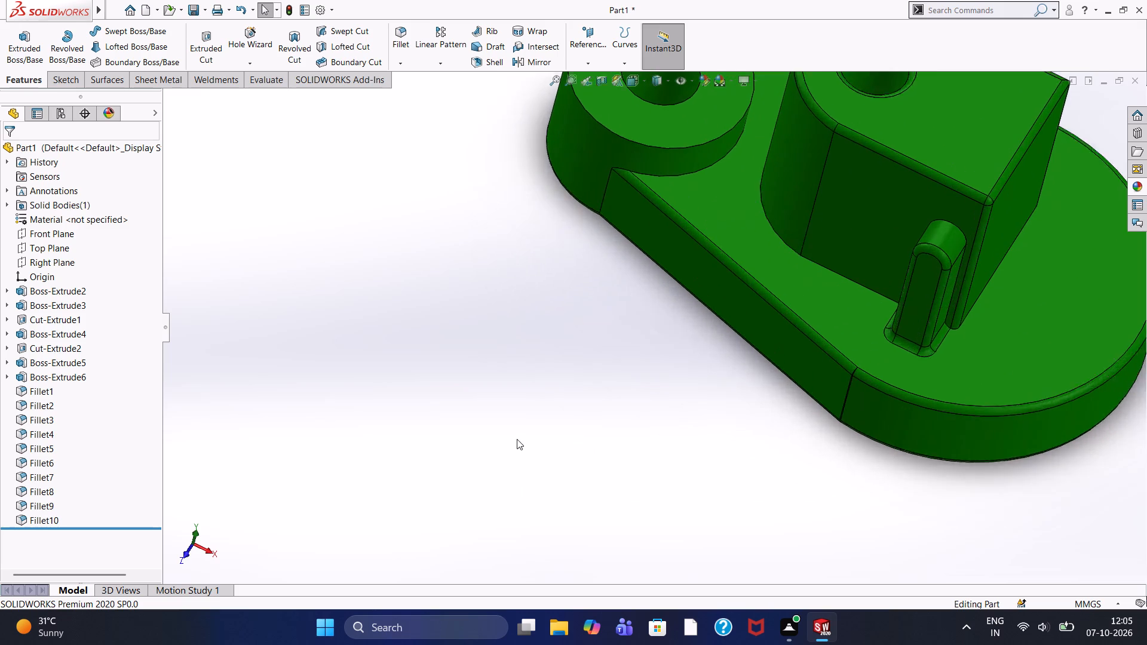
{"action": "scroll", "coordinate": [517, 439], "scroll_direction": "down", "scroll_amount": 2}
{"action": "scroll", "coordinate": [511, 415], "scroll_direction": "up", "scroll_amount": 2}
{"action": "scroll", "coordinate": [658, 319], "scroll_direction": "up", "scroll_amount": 3}
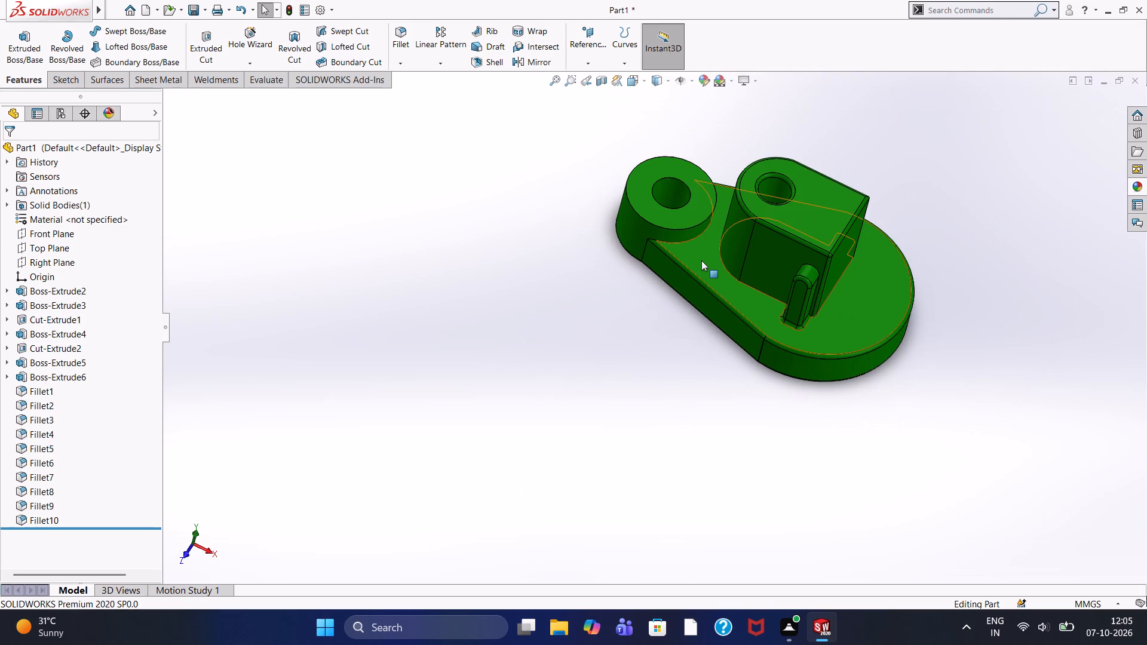
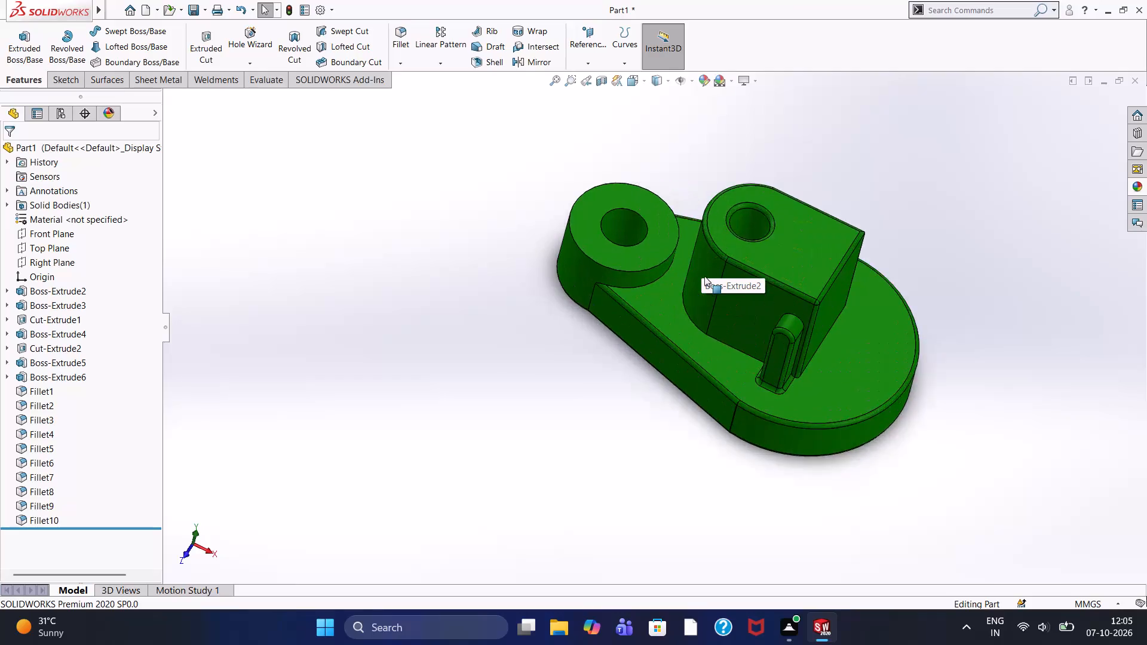
Examine the part up close and as a whole, checking the block, near side boss and cylindrical boss edges.
{"action": "scroll", "coordinate": [704, 276], "scroll_direction": "up", "scroll_amount": 1}
{"action": "scroll", "coordinate": [704, 276], "scroll_direction": "down", "scroll_amount": 2}
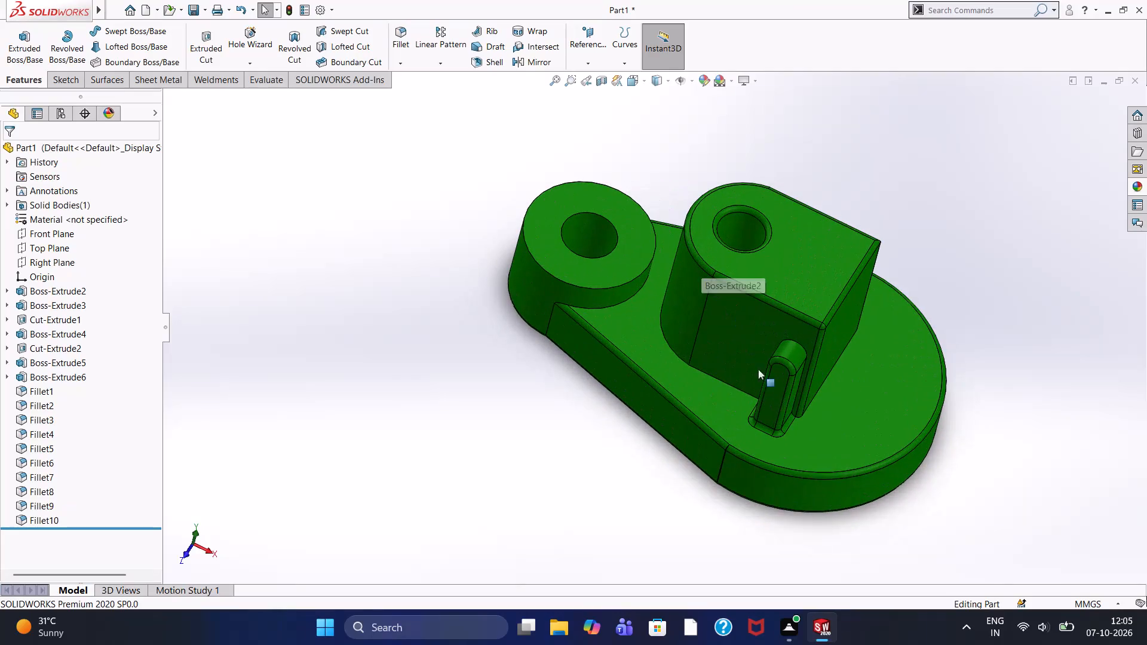
{"action": "scroll", "coordinate": [756, 340], "scroll_direction": "down", "scroll_amount": 2}
{"action": "scroll", "coordinate": [756, 340], "scroll_direction": "up", "scroll_amount": 1}
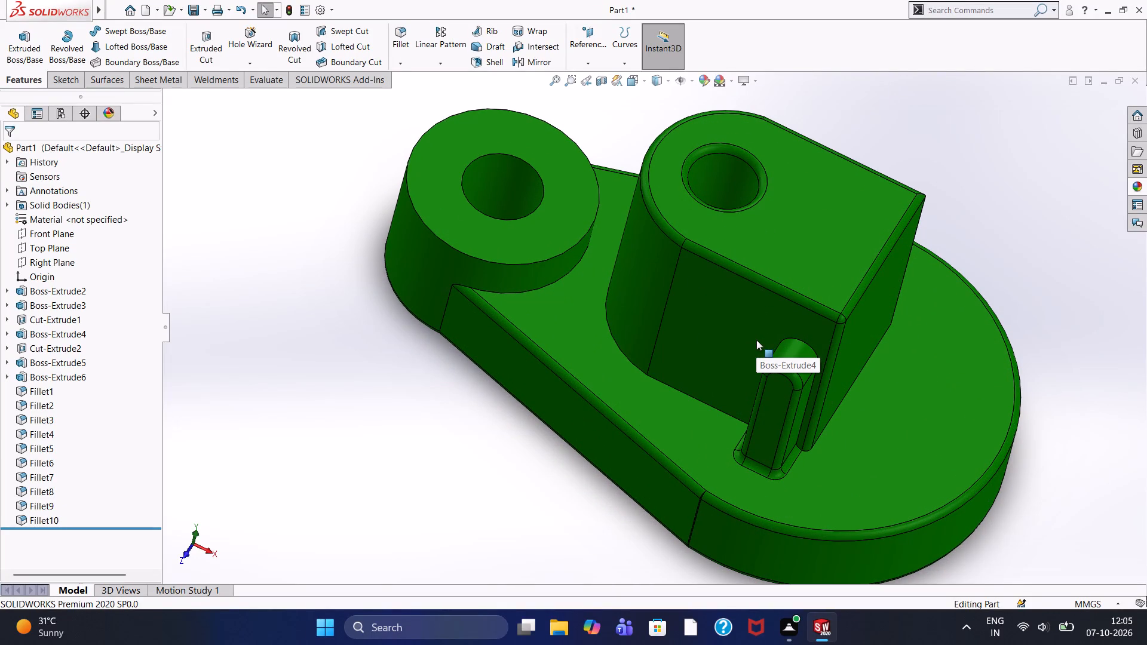
{"action": "scroll", "coordinate": [756, 340], "scroll_direction": "down", "scroll_amount": 1}
{"action": "scroll", "coordinate": [756, 340], "scroll_direction": "up", "scroll_amount": 3}
{"action": "scroll", "coordinate": [756, 340], "scroll_direction": "down", "scroll_amount": 2}
{"action": "scroll", "coordinate": [756, 340], "scroll_direction": "up", "scroll_amount": 3}
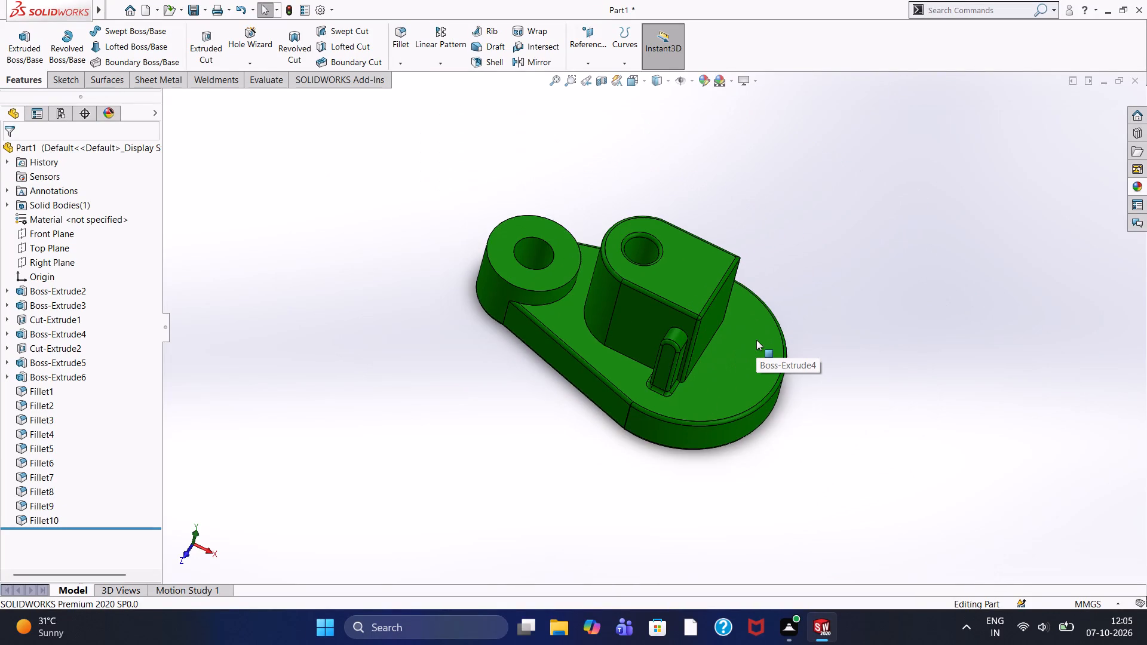
{"action": "scroll", "coordinate": [756, 340], "scroll_direction": "down", "scroll_amount": 3}
{"action": "scroll", "coordinate": [756, 340], "scroll_direction": "up", "scroll_amount": 2}
{"action": "scroll", "coordinate": [570, 293], "scroll_direction": "up", "scroll_amount": 2}
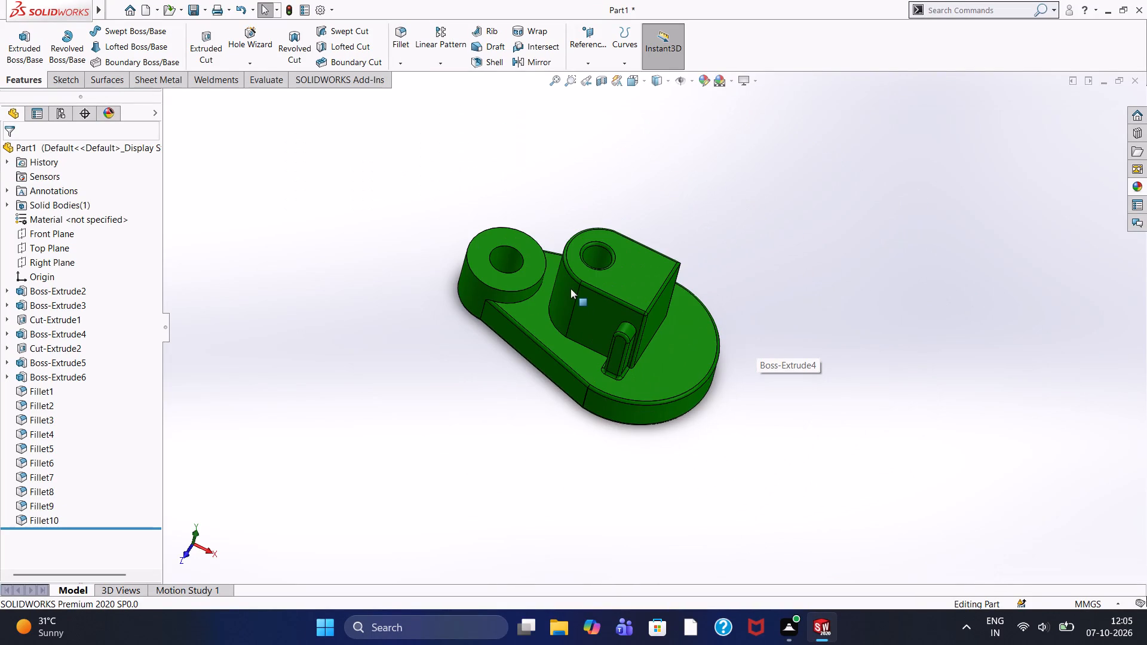
{"action": "scroll", "coordinate": [565, 279], "scroll_direction": "down", "scroll_amount": 4}
{"action": "scroll", "coordinate": [557, 267], "scroll_direction": "up", "scroll_amount": 2}
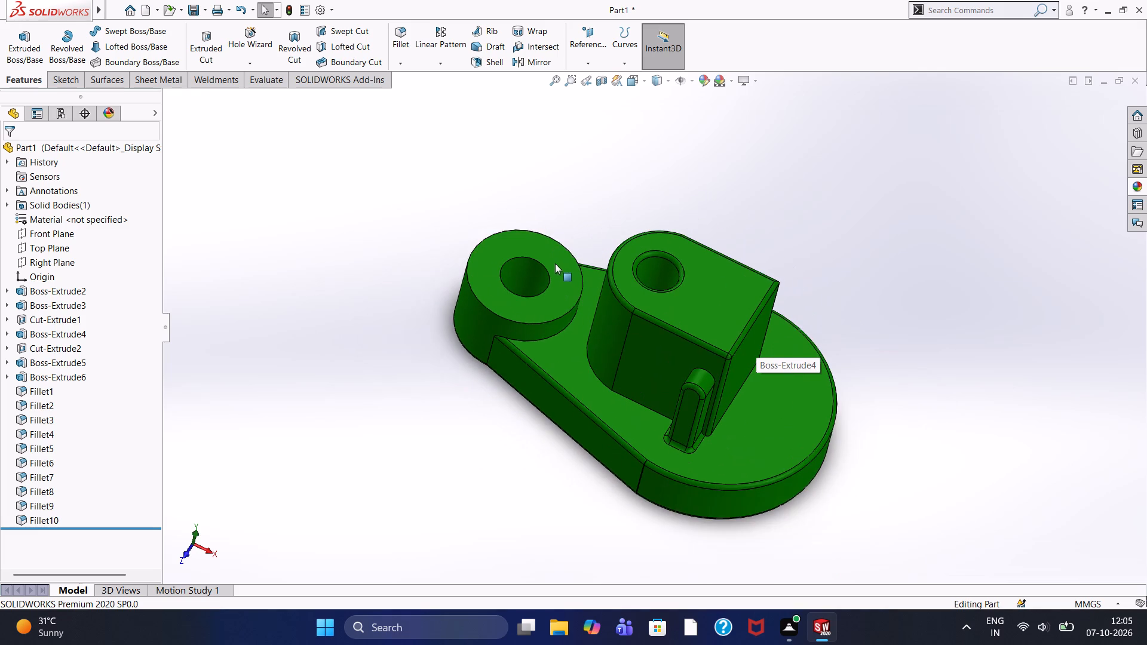
{"action": "scroll", "coordinate": [552, 260], "scroll_direction": "up", "scroll_amount": 1}
{"action": "scroll", "coordinate": [547, 256], "scroll_direction": "down", "scroll_amount": 2}
{"action": "scroll", "coordinate": [544, 254], "scroll_direction": "up", "scroll_amount": 3}
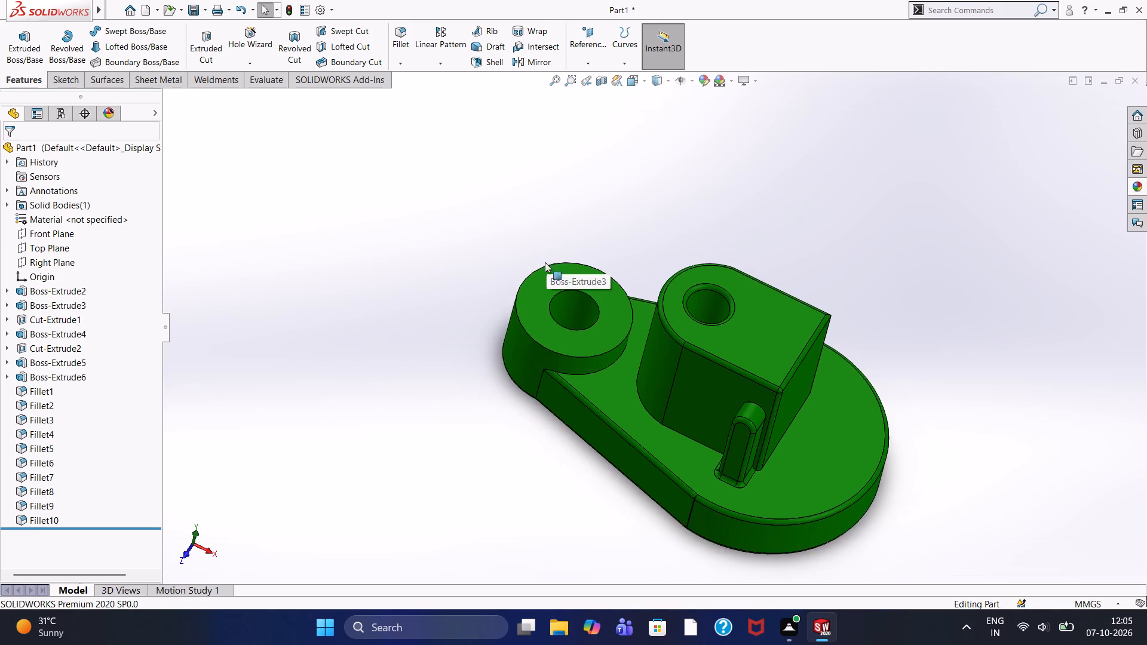
Fillet the cylindrical boss's outer top edge with a 2 mm symmetric radius.
{"action": "scroll", "coordinate": [608, 368], "scroll_direction": "down", "scroll_amount": 3}
{"action": "scroll", "coordinate": [597, 317], "scroll_direction": "down", "scroll_amount": 1}
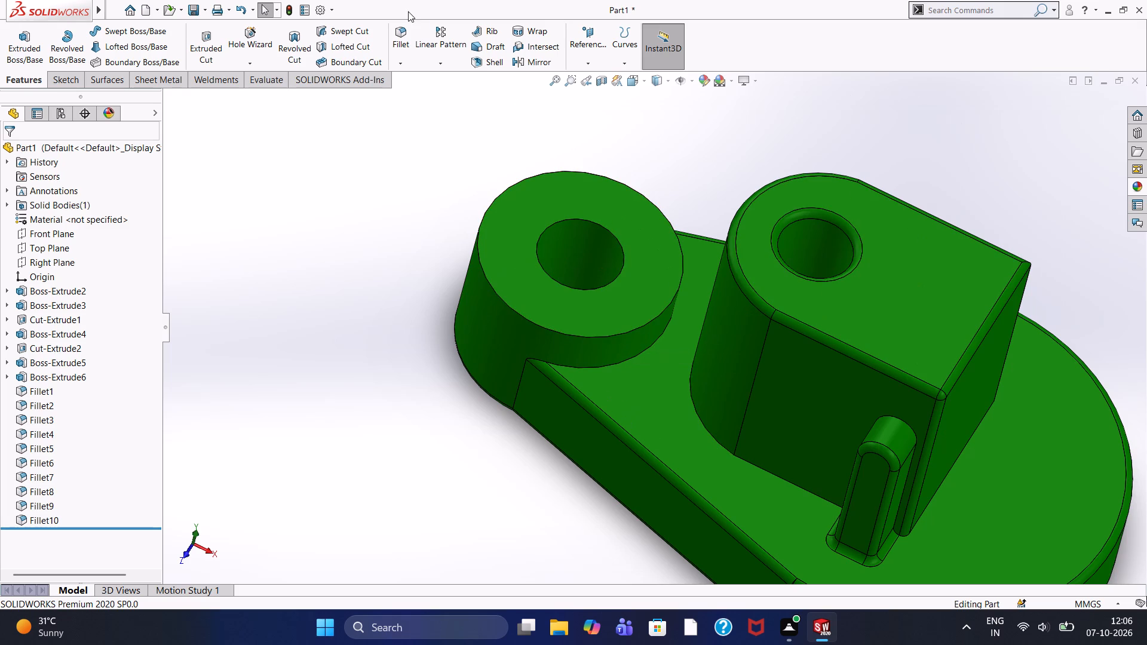
{"action": "left_click", "coordinate": [409, 35]}
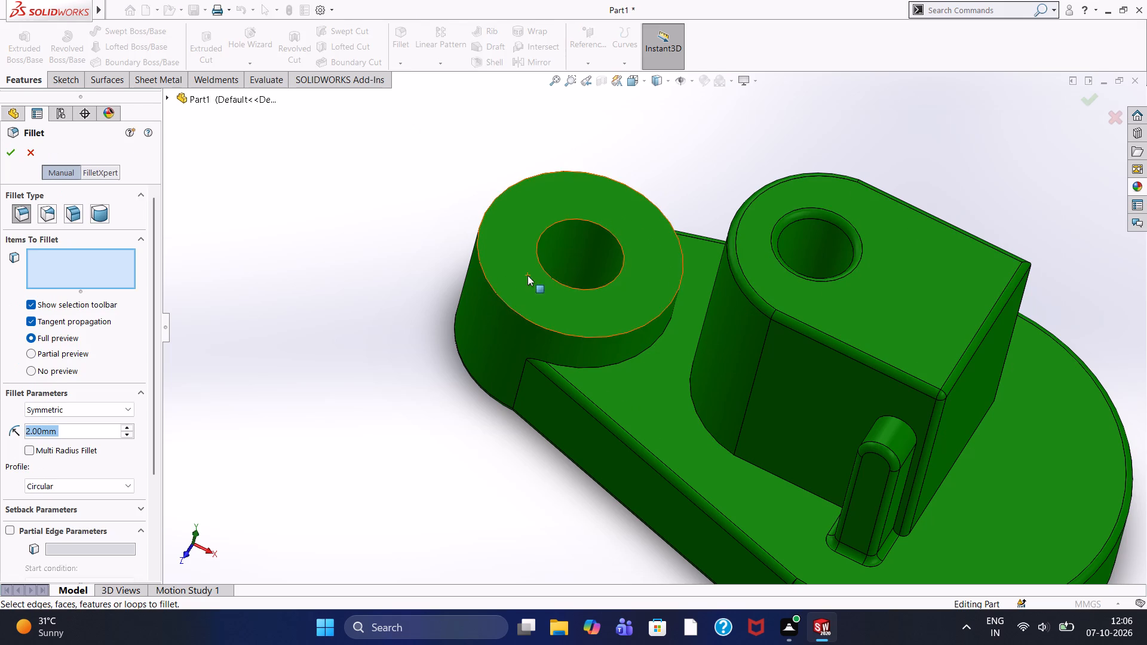
{"action": "left_click", "coordinate": [617, 337]}
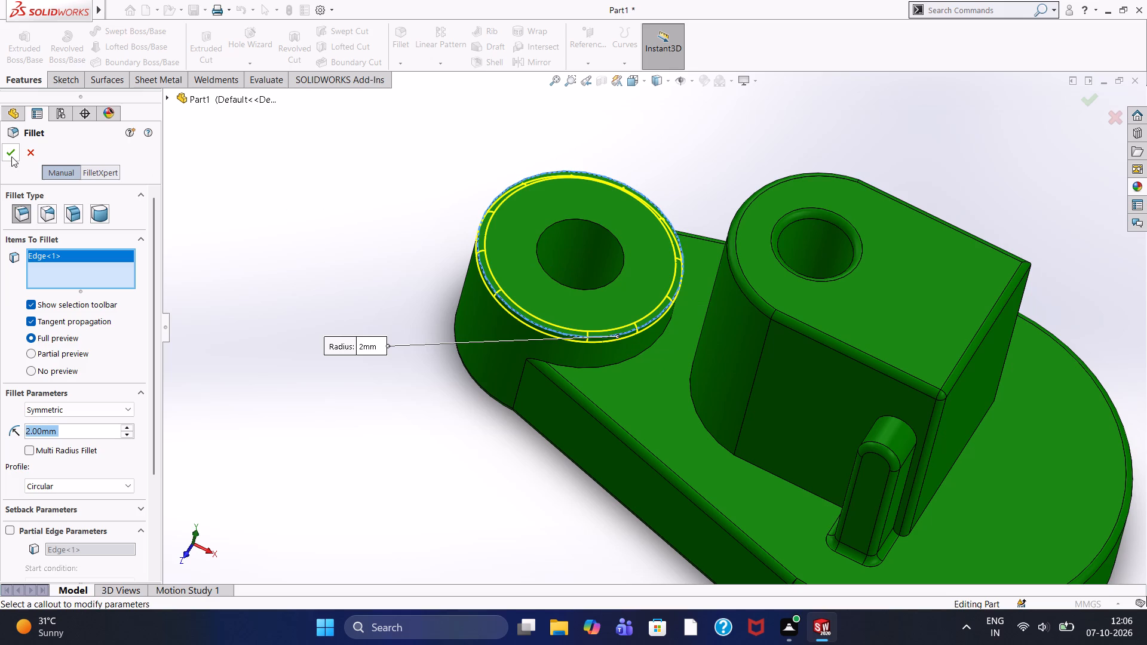
{"action": "left_click", "coordinate": [11, 156]}
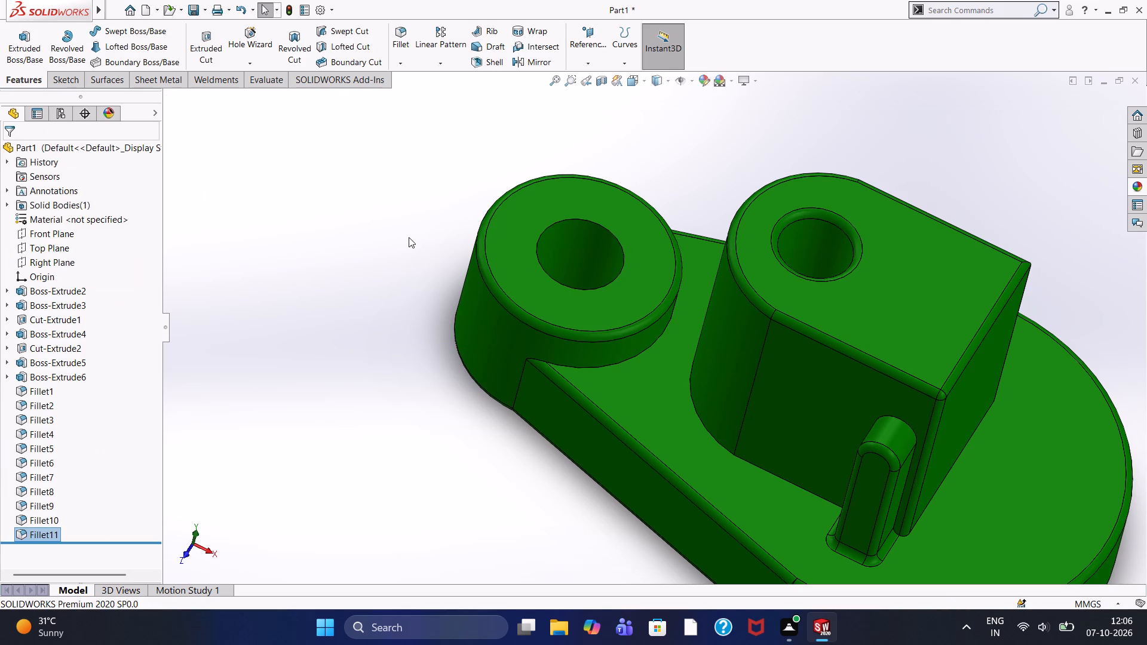
Fillet the top rim of the hole in the cylindrical boss with a 2 mm symmetric radius.
{"action": "middle_click_drag", "start_coordinate": [413, 232], "coordinate": [541, 152]}
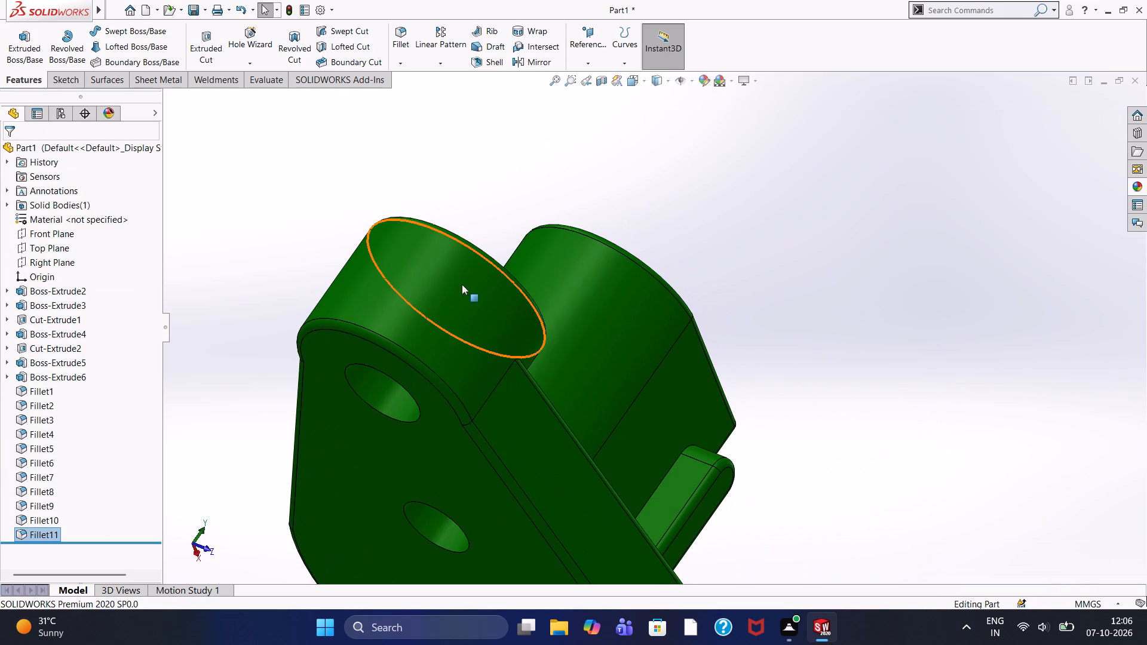
{"action": "scroll", "coordinate": [523, 374], "scroll_direction": "down", "scroll_amount": 1}
{"action": "scroll", "coordinate": [573, 271], "scroll_direction": "up", "scroll_amount": 1}
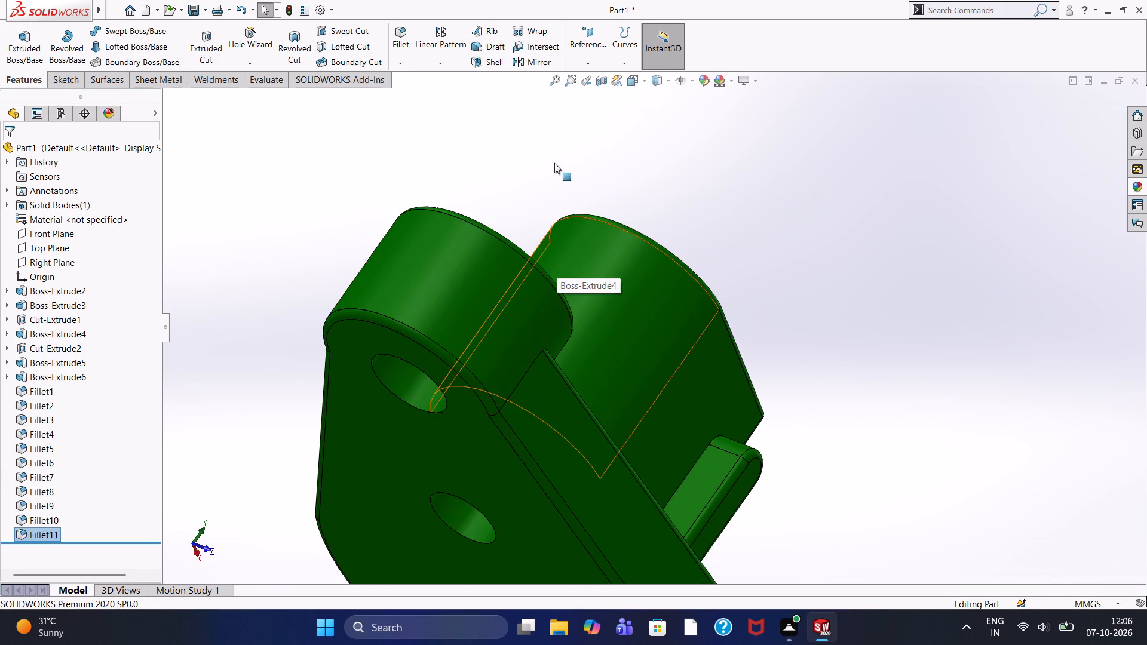
{"action": "middle_click_drag", "start_coordinate": [544, 145], "coordinate": [468, 245]}
{"action": "scroll", "coordinate": [487, 219], "scroll_direction": "up", "scroll_amount": 1}
{"action": "scroll", "coordinate": [478, 231], "scroll_direction": "down", "scroll_amount": 1}
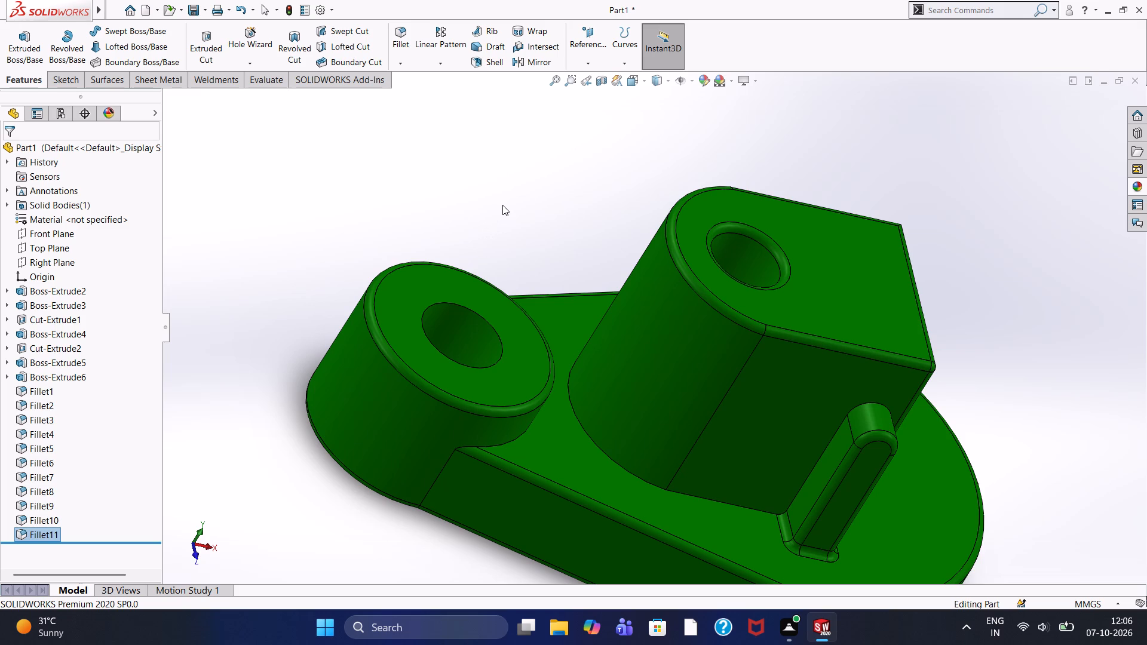
{"action": "scroll", "coordinate": [499, 254], "scroll_direction": "down", "scroll_amount": 2}
{"action": "scroll", "coordinate": [513, 266], "scroll_direction": "up", "scroll_amount": 1}
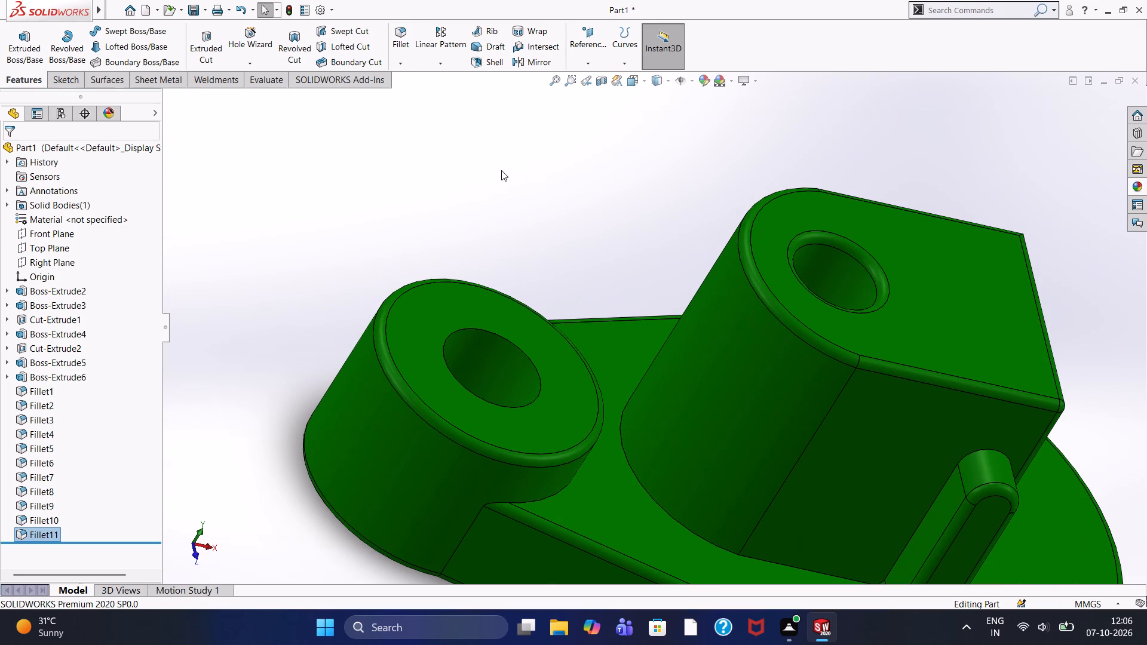
{"action": "left_click", "coordinate": [400, 33]}
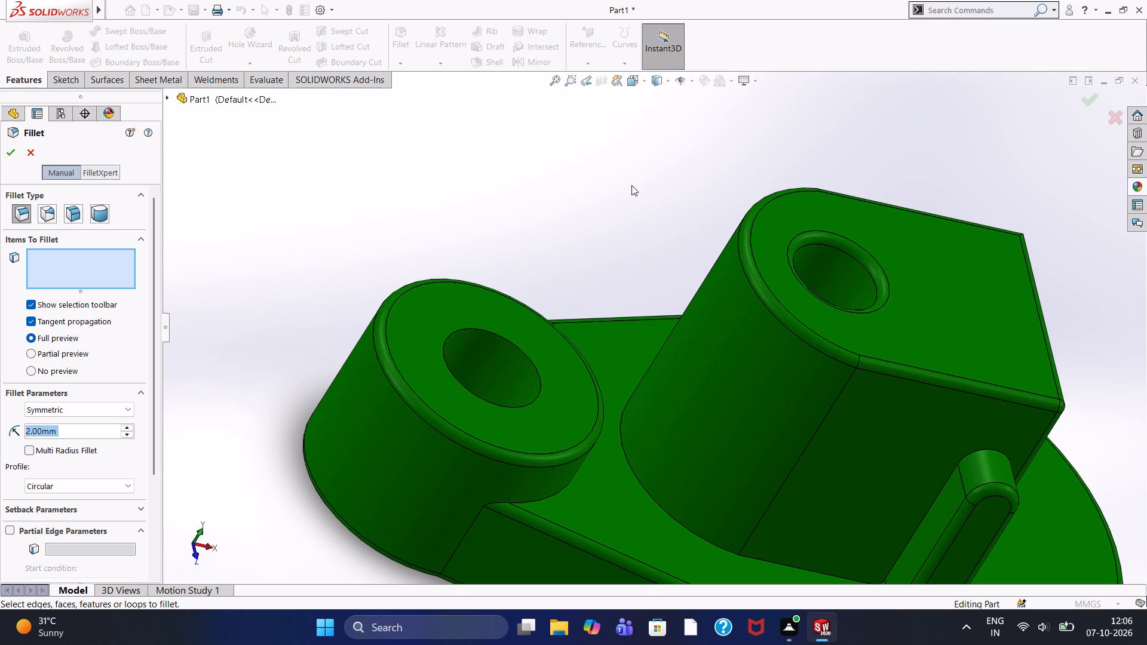
{"action": "left_click", "coordinate": [475, 328]}
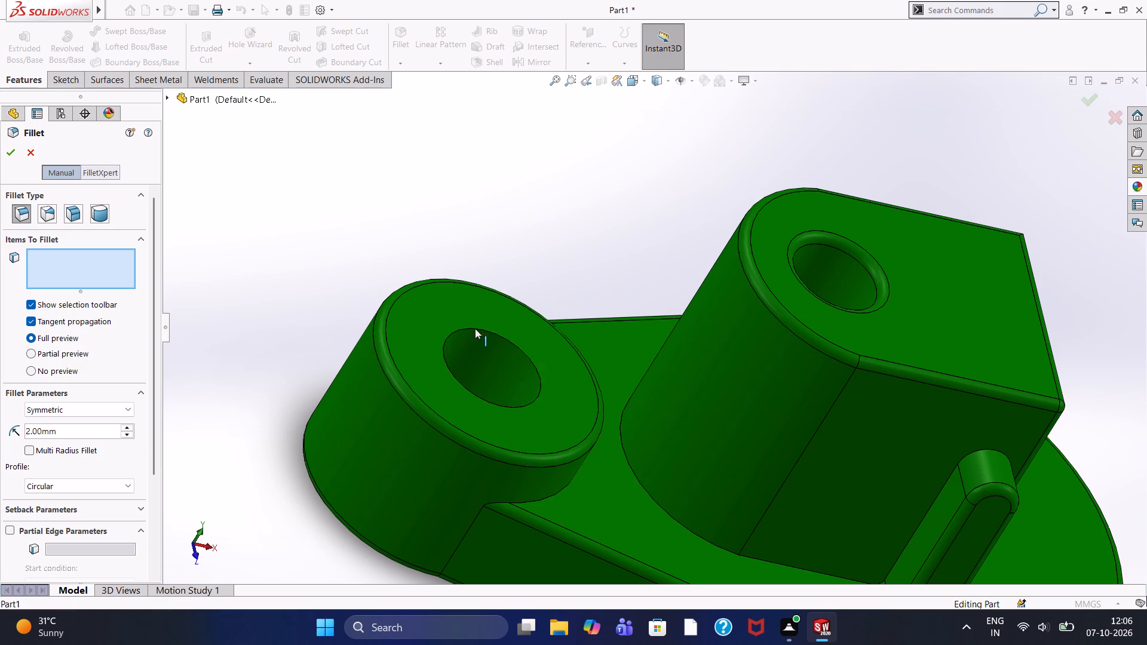
{"action": "left_click", "coordinate": [16, 153]}
{"action": "left_click", "coordinate": [493, 239]}
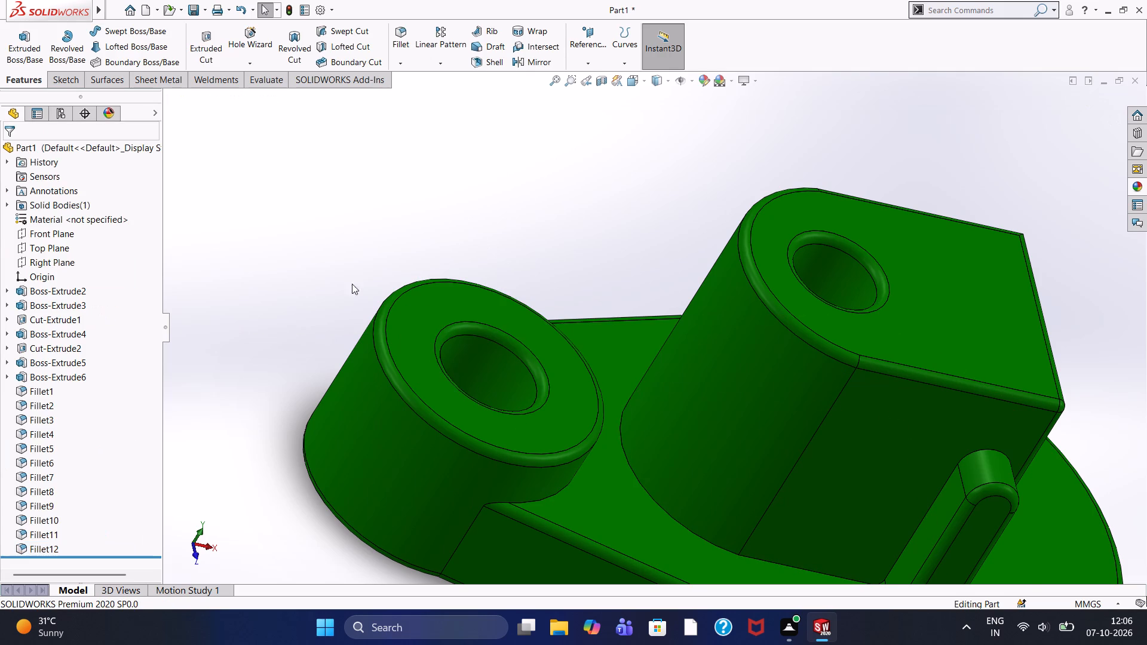
Inspect the hole rims on the cylindrical boss and block, and the two hole openings on the base plate's underside.
{"action": "scroll", "coordinate": [455, 275], "scroll_direction": "up", "scroll_amount": 1}
{"action": "middle_click_drag", "start_coordinate": [548, 247], "coordinate": [468, 271]}
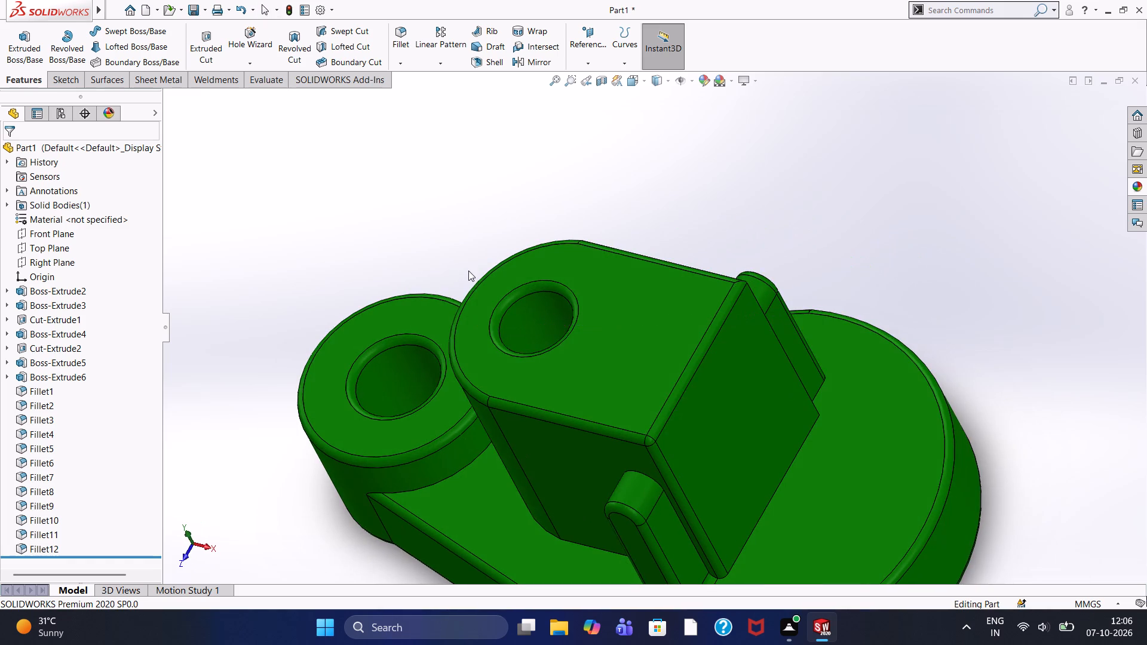
{"action": "scroll", "coordinate": [603, 293], "scroll_direction": "down", "scroll_amount": 14}
{"action": "scroll", "coordinate": [603, 293], "scroll_direction": "up", "scroll_amount": 4}
{"action": "scroll", "coordinate": [664, 312], "scroll_direction": "up", "scroll_amount": 4}
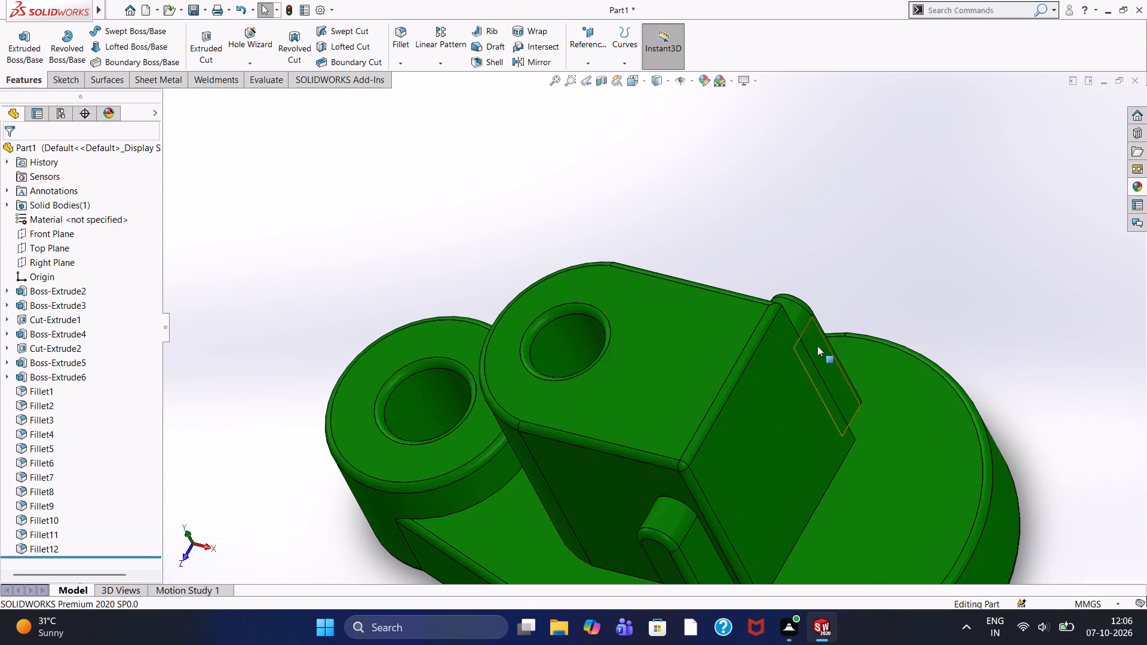
{"action": "scroll", "coordinate": [821, 346], "scroll_direction": "up", "scroll_amount": 4}
{"action": "middle_click_drag", "start_coordinate": [933, 300], "coordinate": [787, 499]}
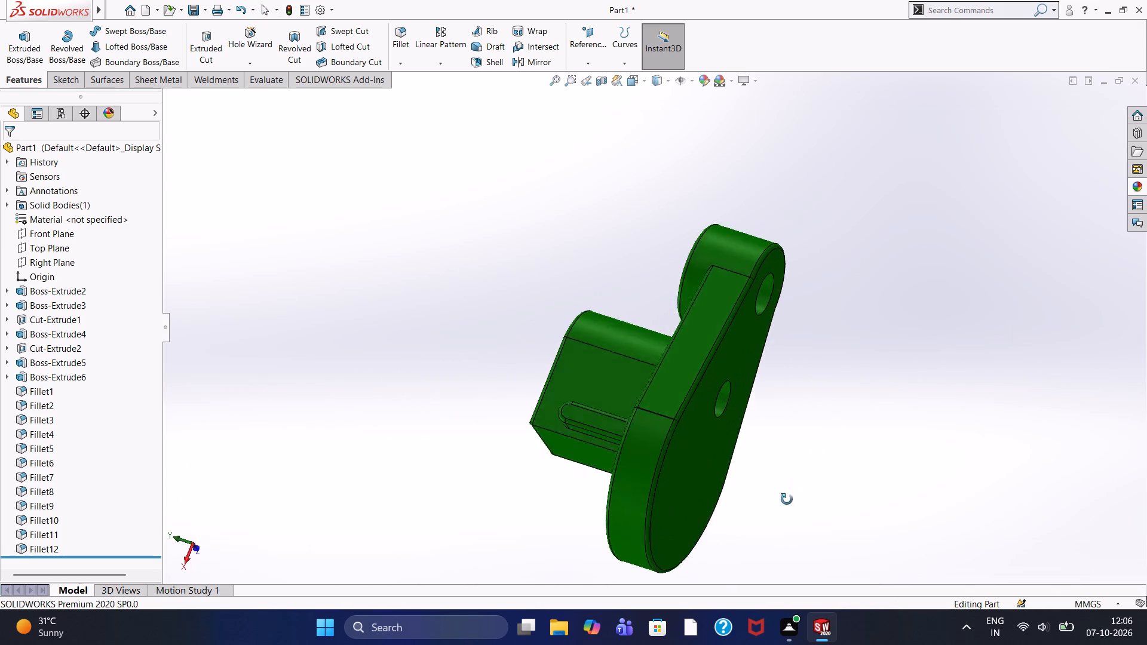
{"action": "middle_click_drag", "start_coordinate": [787, 499], "coordinate": [717, 566]}
{"action": "middle_click", "coordinate": [717, 566]}
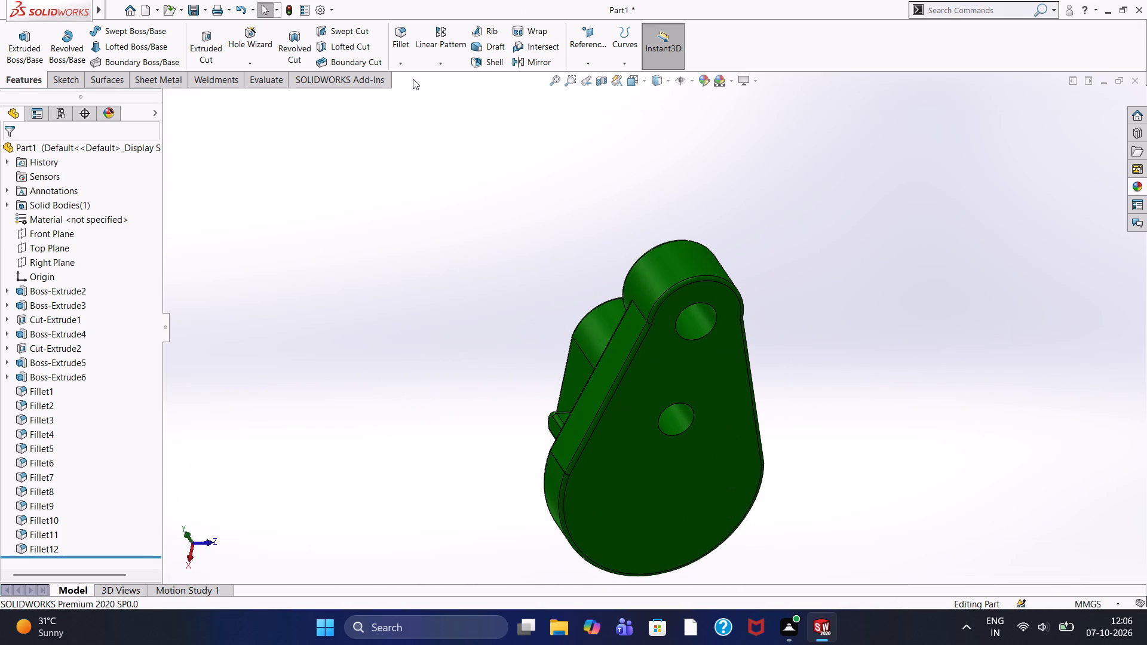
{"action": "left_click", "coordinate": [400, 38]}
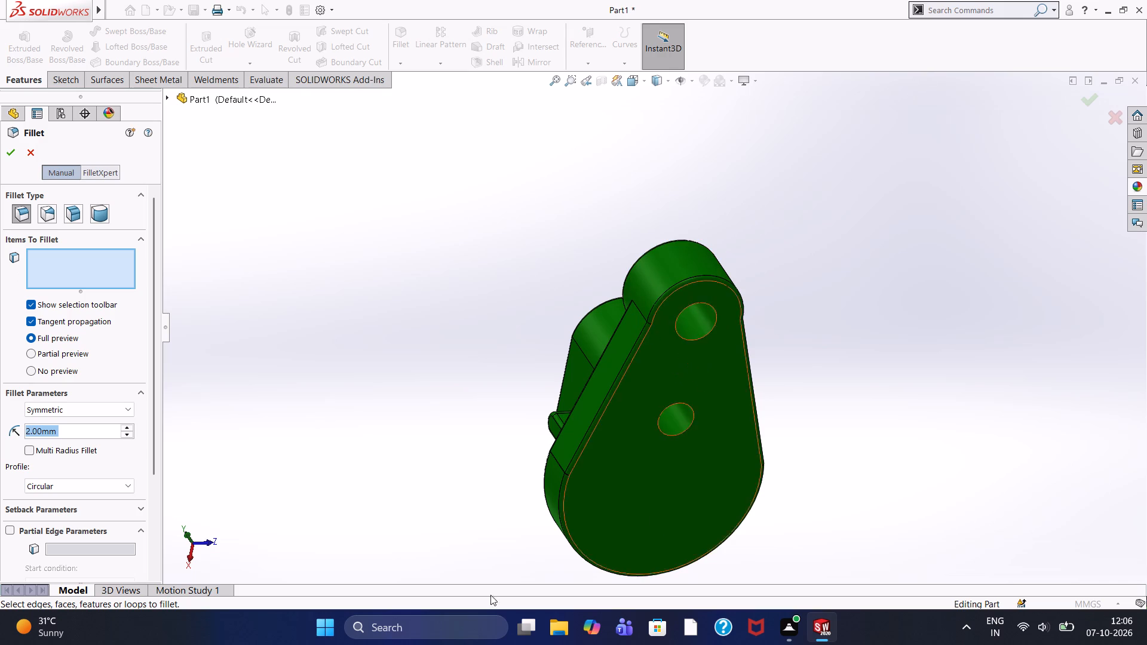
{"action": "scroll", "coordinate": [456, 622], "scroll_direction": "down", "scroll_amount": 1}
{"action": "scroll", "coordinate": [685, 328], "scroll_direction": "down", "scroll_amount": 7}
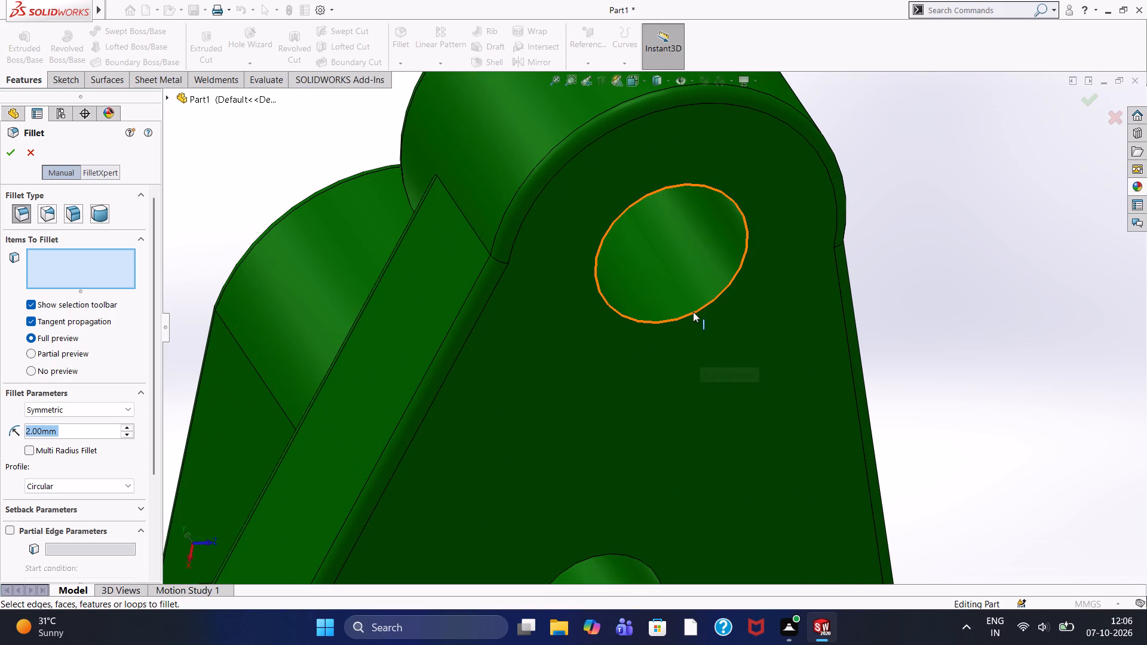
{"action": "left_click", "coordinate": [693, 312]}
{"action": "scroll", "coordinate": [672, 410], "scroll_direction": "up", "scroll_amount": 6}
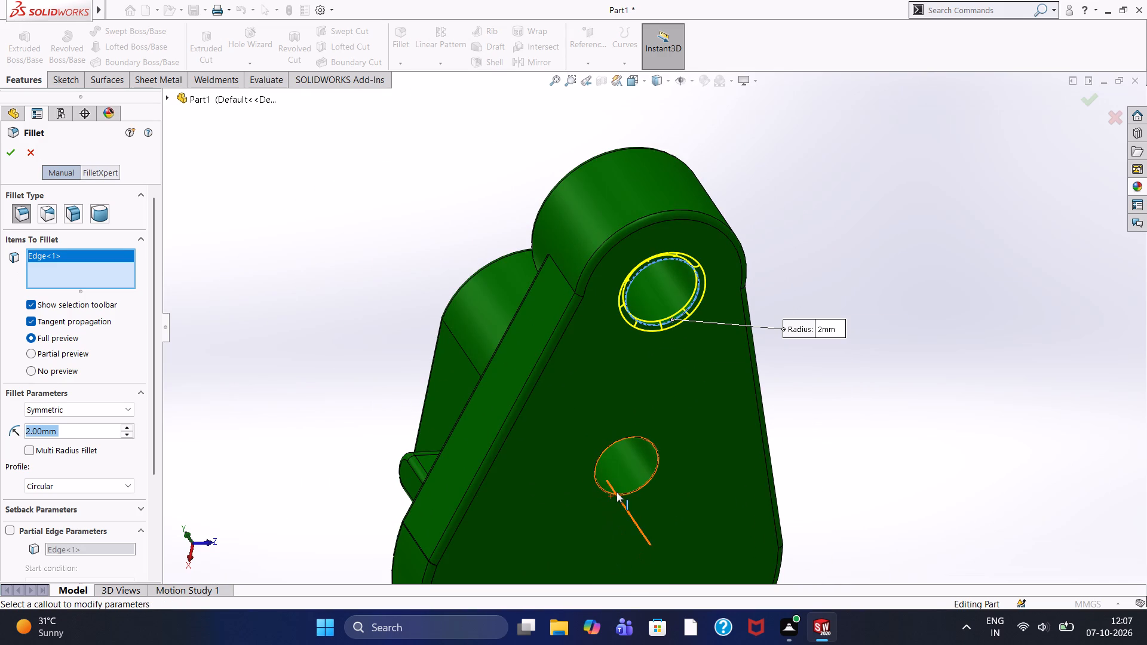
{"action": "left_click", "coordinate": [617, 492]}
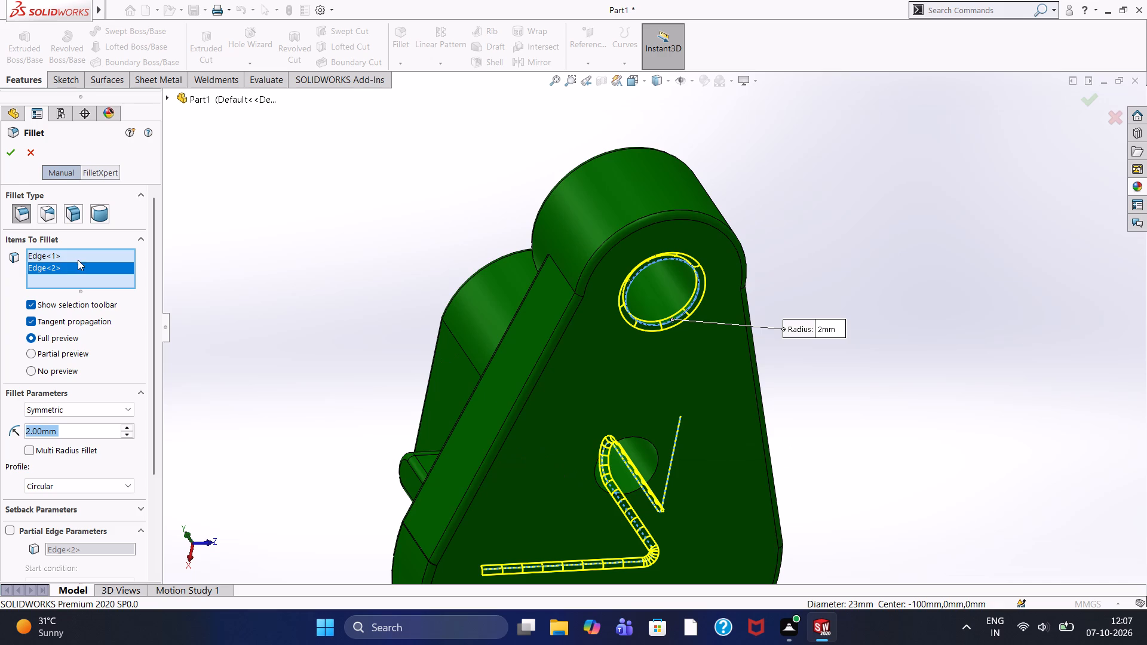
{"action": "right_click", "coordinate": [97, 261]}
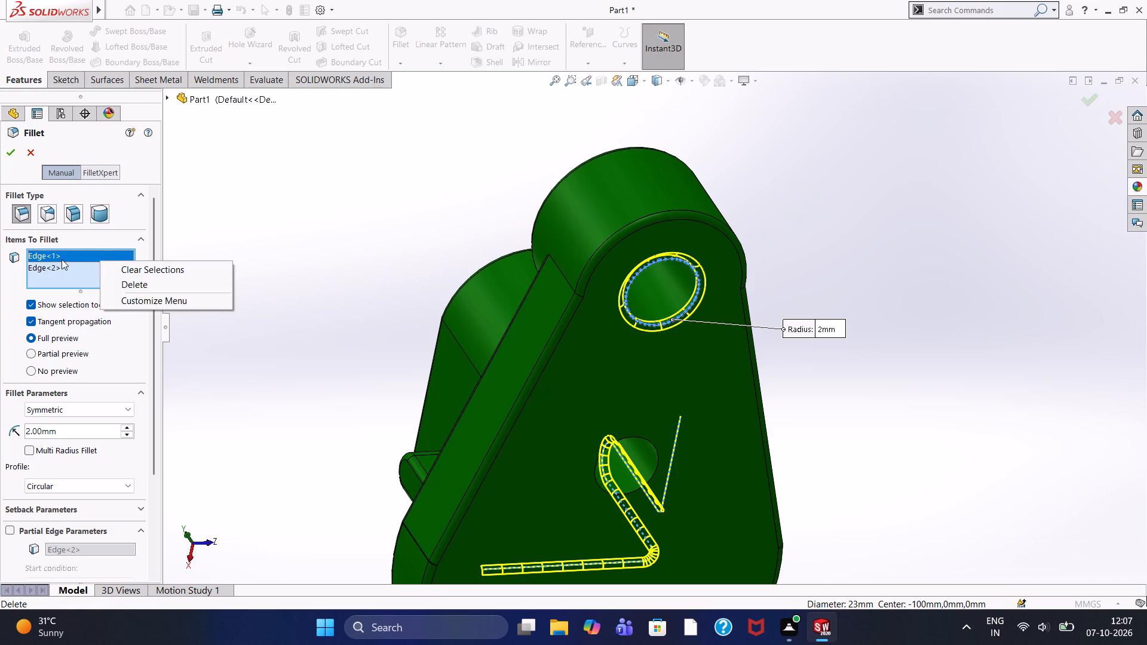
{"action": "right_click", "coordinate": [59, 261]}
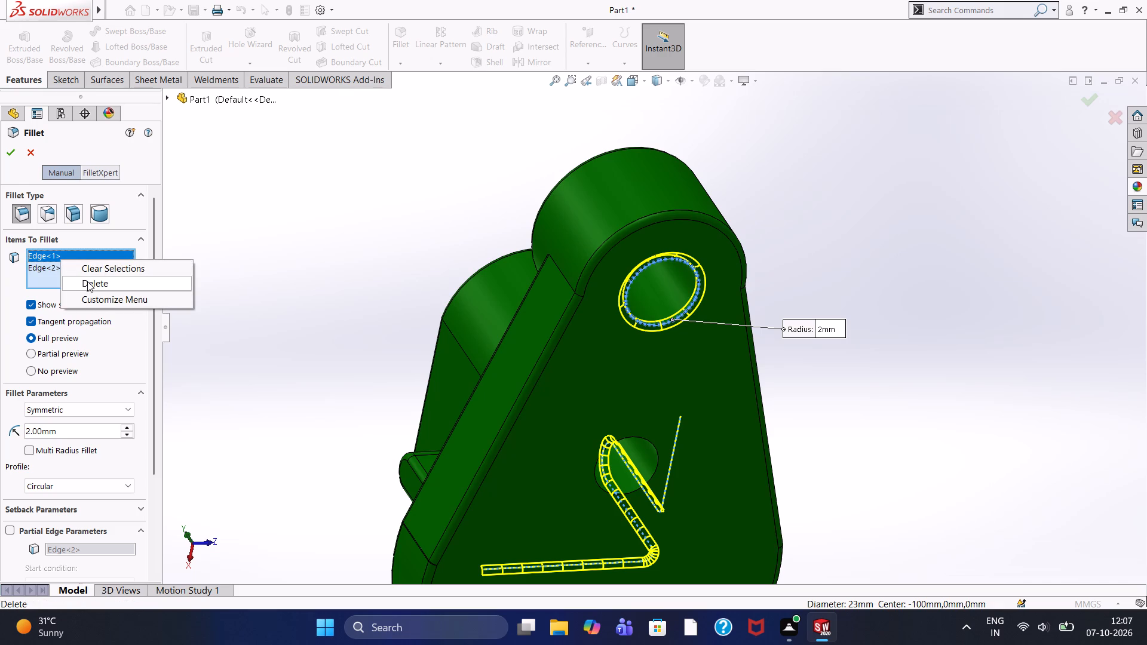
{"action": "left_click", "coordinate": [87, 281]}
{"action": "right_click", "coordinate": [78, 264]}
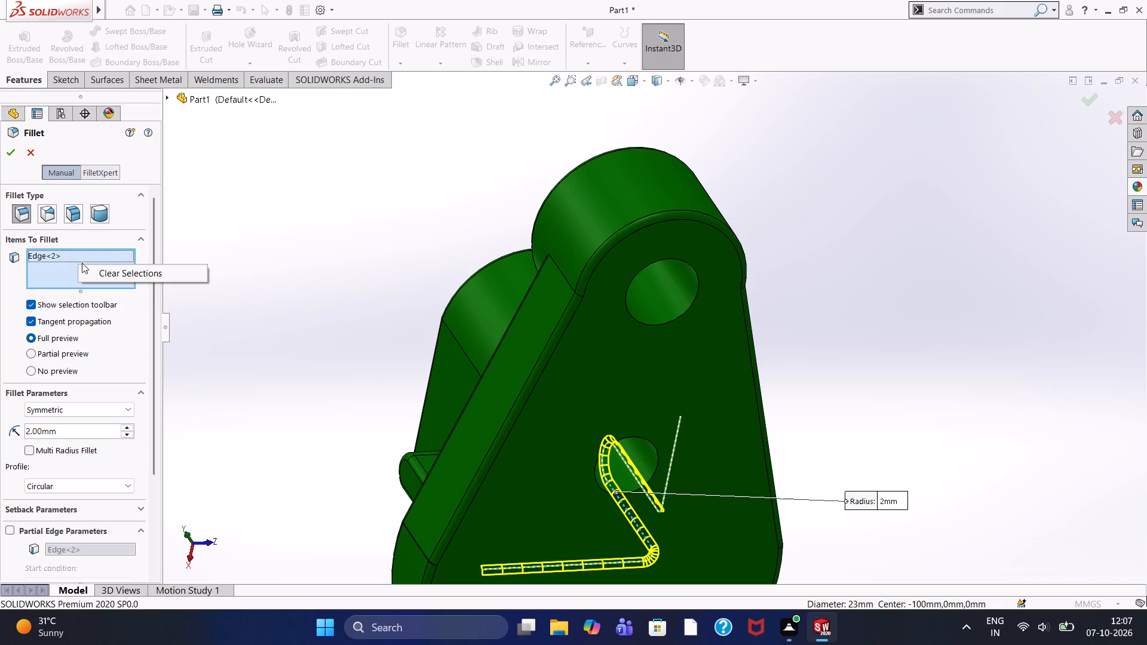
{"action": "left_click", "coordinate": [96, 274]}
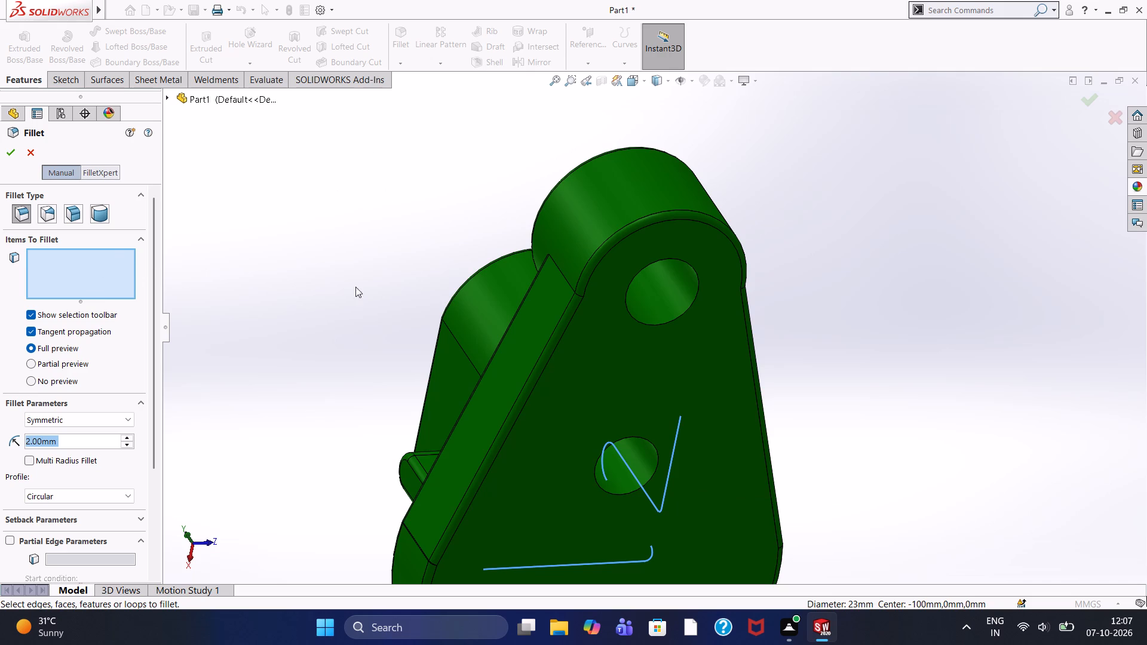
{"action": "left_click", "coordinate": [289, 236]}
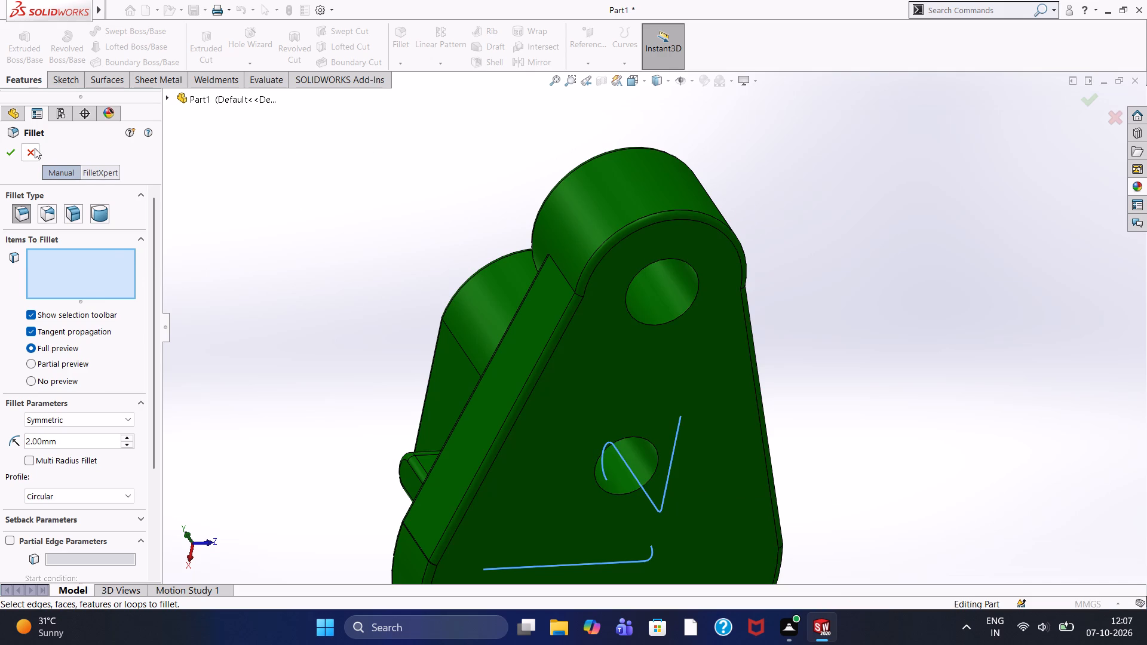
Fillet the rims of both holes on the base plate's underside together with a 2 mm symmetric radius.
{"action": "left_click", "coordinate": [649, 263]}
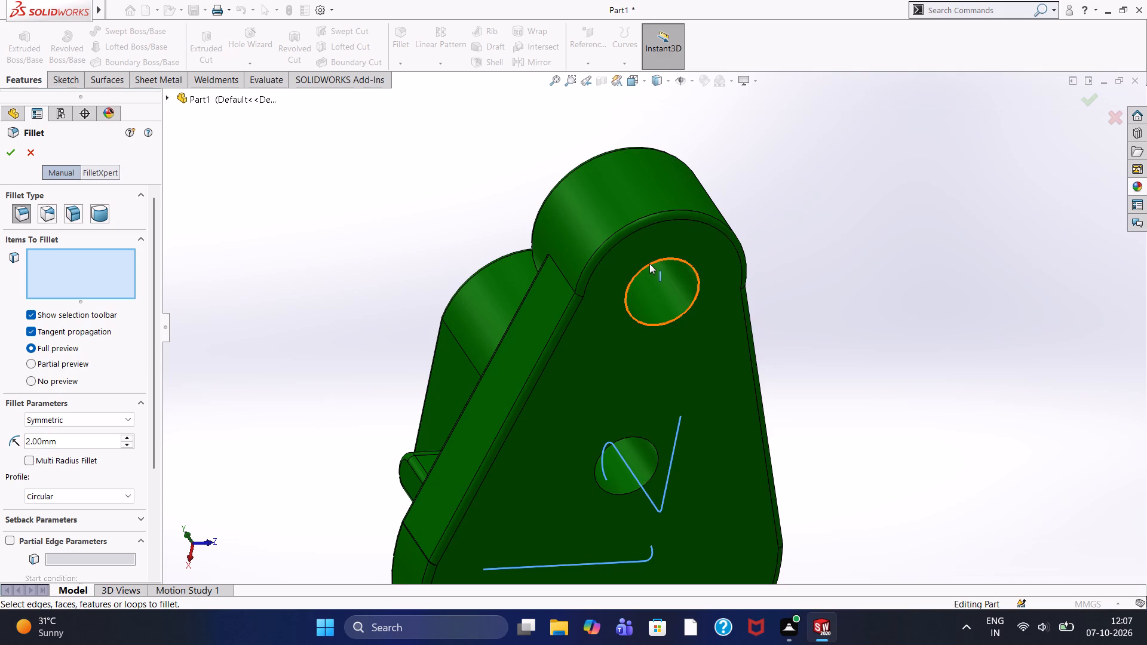
{"action": "left_click", "coordinate": [629, 438]}
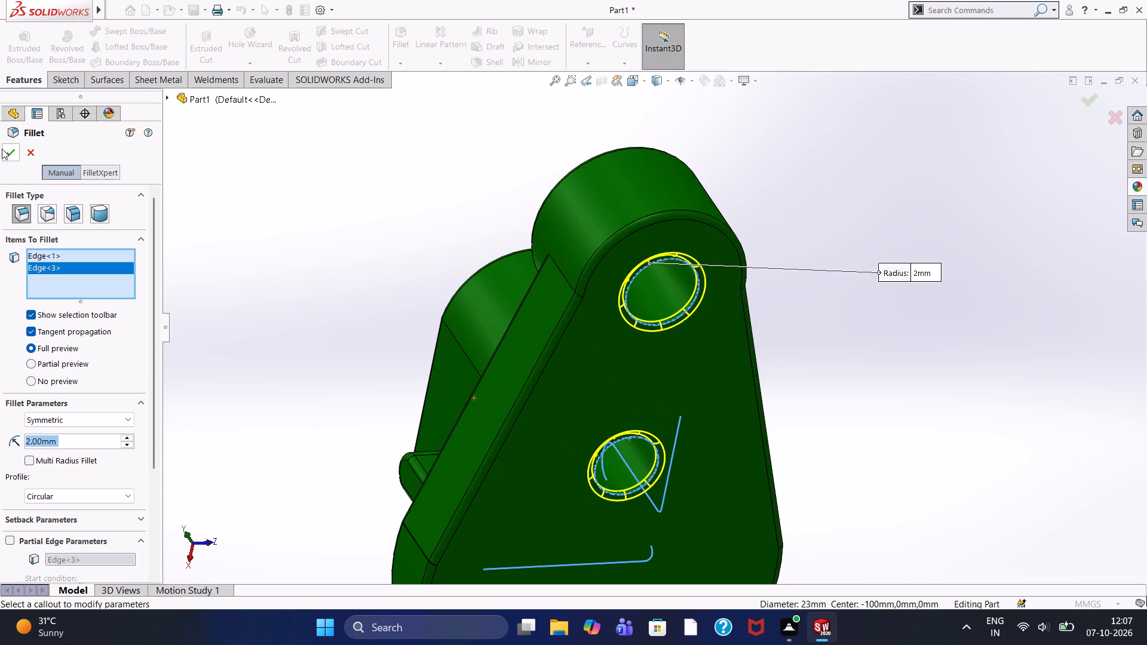
{"action": "left_click", "coordinate": [8, 148]}
{"action": "left_click", "coordinate": [277, 246]}
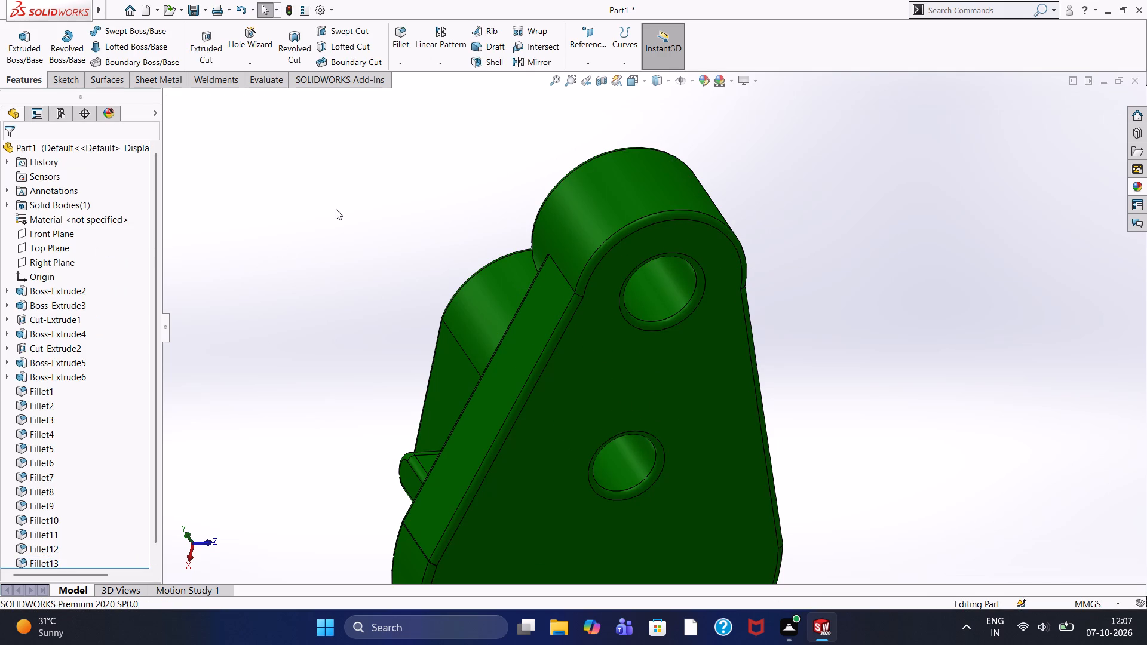
Examine the whole part from above, checking the block, side boss, cylindrical boss and base plate.
{"action": "middle_click_drag", "start_coordinate": [339, 208], "coordinate": [486, 344]}
{"action": "scroll", "coordinate": [484, 330], "scroll_direction": "up", "scroll_amount": 7}
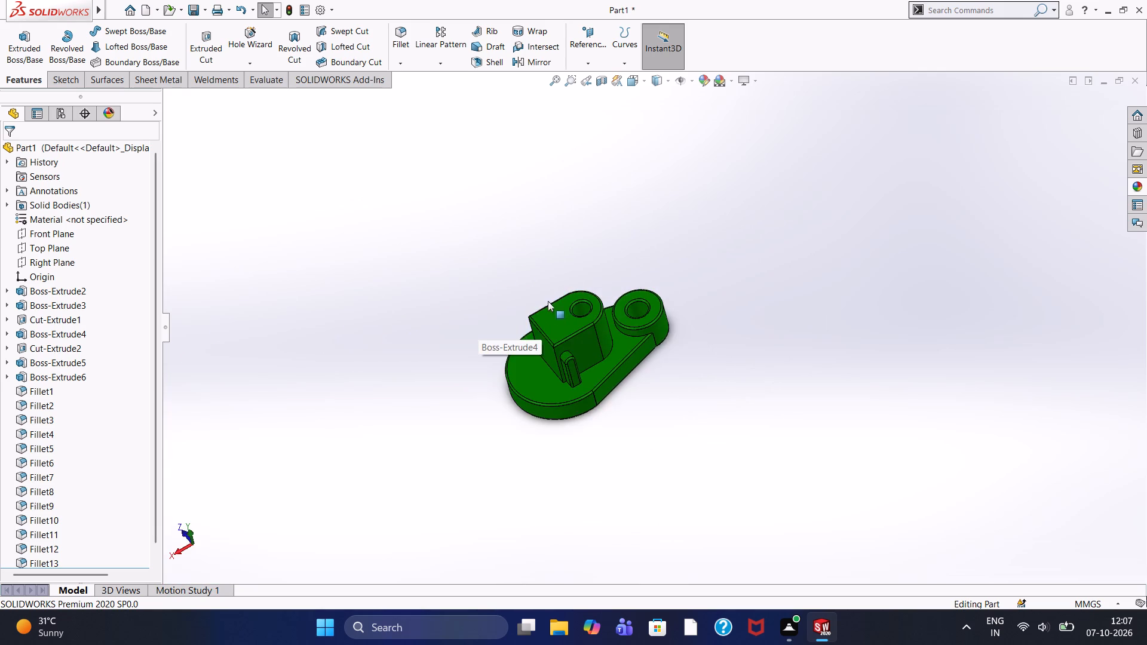
{"action": "scroll", "coordinate": [627, 278], "scroll_direction": "down", "scroll_amount": 2}
{"action": "scroll", "coordinate": [607, 406], "scroll_direction": "up", "scroll_amount": 4}
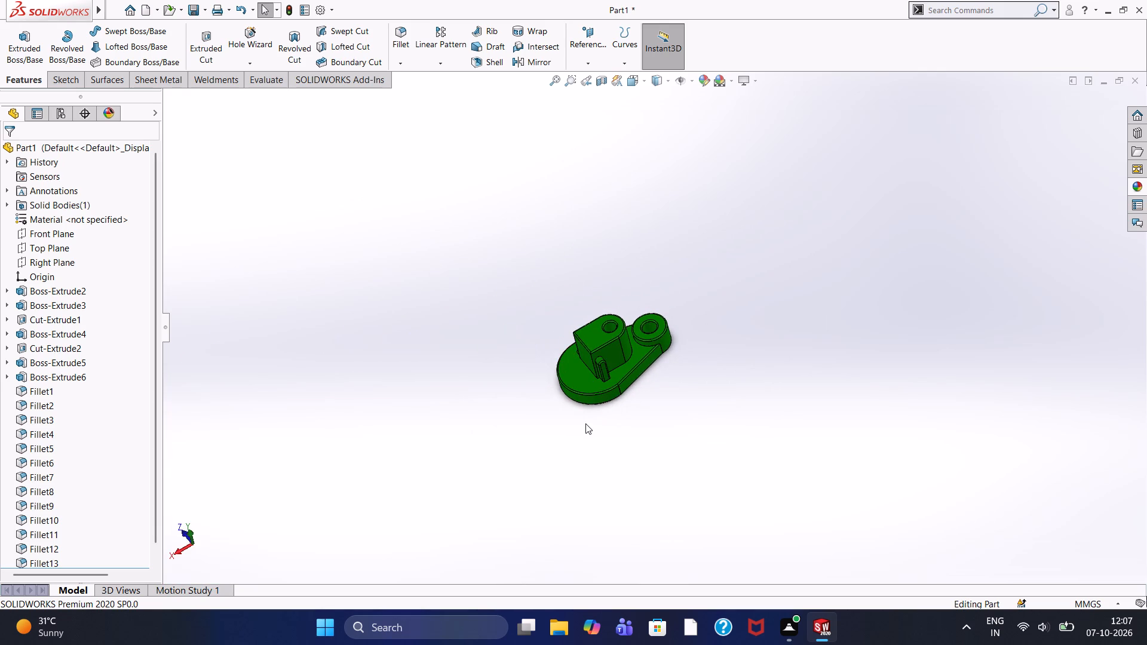
Examine the whole part from several sides, checking the block, side bosses, cylindrical boss and base plate edges.
{"action": "middle_click_drag", "start_coordinate": [585, 423], "coordinate": [477, 456]}
{"action": "middle_click", "coordinate": [470, 454]}
{"action": "middle_click_drag", "start_coordinate": [669, 254], "coordinate": [711, 363]}
{"action": "scroll", "coordinate": [669, 254], "scroll_direction": "down", "scroll_amount": 1}
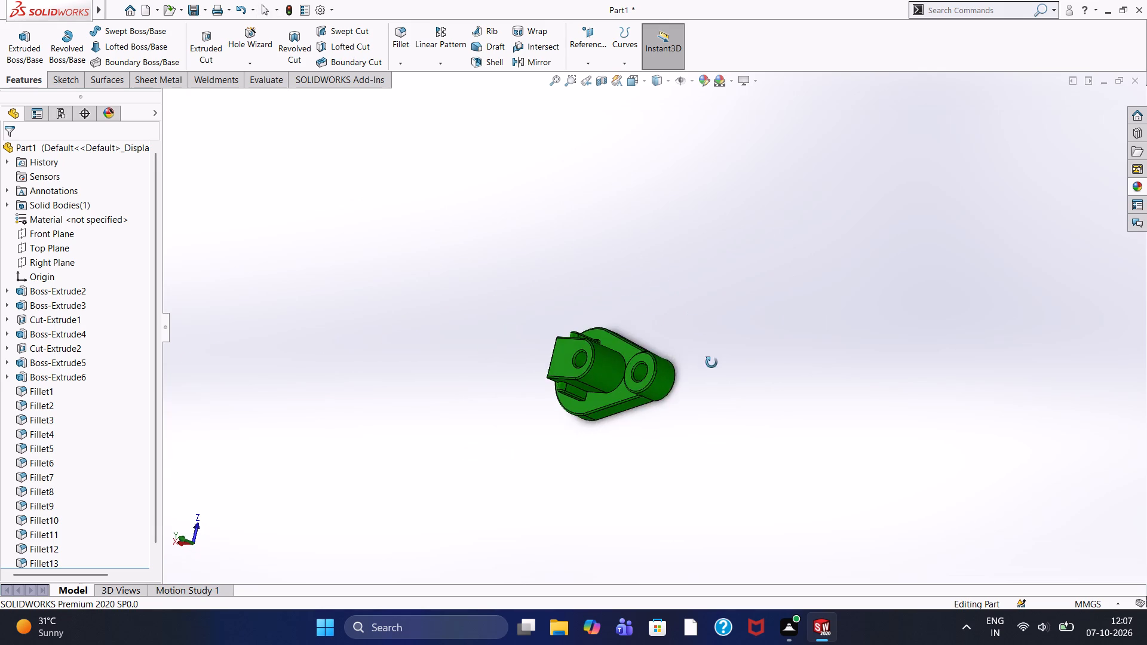
{"action": "middle_click_drag", "start_coordinate": [711, 363], "coordinate": [713, 367]}
{"action": "scroll", "coordinate": [566, 371], "scroll_direction": "down", "scroll_amount": 3}
{"action": "scroll", "coordinate": [622, 358], "scroll_direction": "down", "scroll_amount": 3}
{"action": "middle_click_drag", "start_coordinate": [786, 288], "coordinate": [791, 289]}
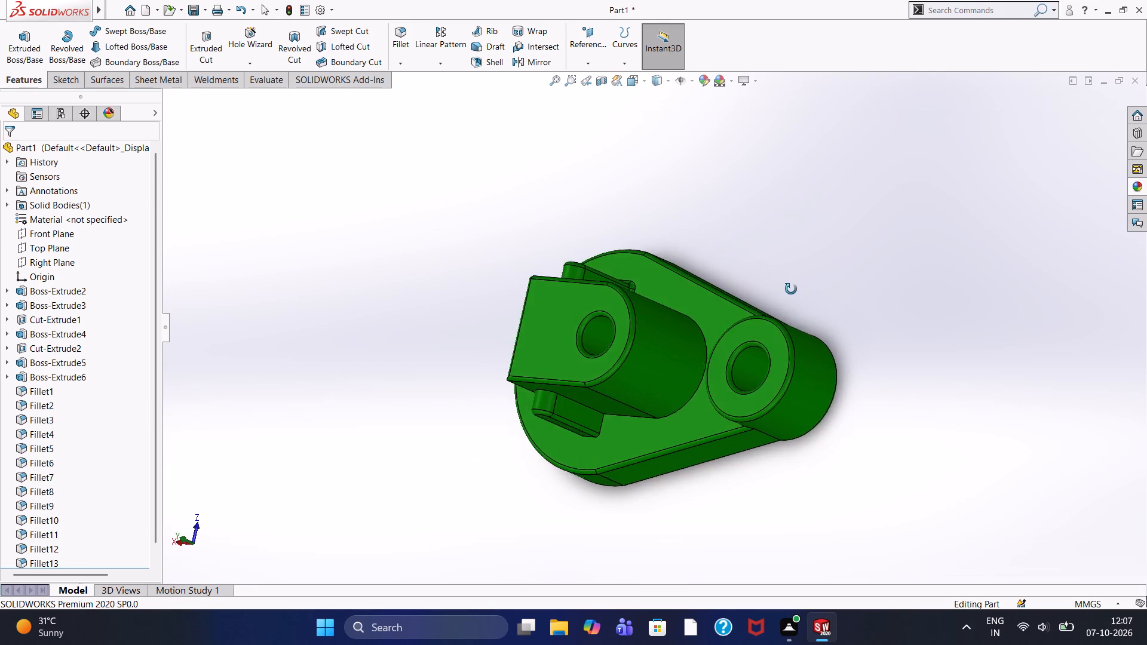
{"action": "middle_click_drag", "start_coordinate": [791, 289], "coordinate": [839, 285]}
{"action": "middle_click_drag", "start_coordinate": [839, 285], "coordinate": [800, 251]}
{"action": "middle_click", "coordinate": [801, 249]}
{"action": "middle_click_drag", "start_coordinate": [802, 241], "coordinate": [867, 180]}
{"action": "middle_click_drag", "start_coordinate": [870, 179], "coordinate": [882, 170]}
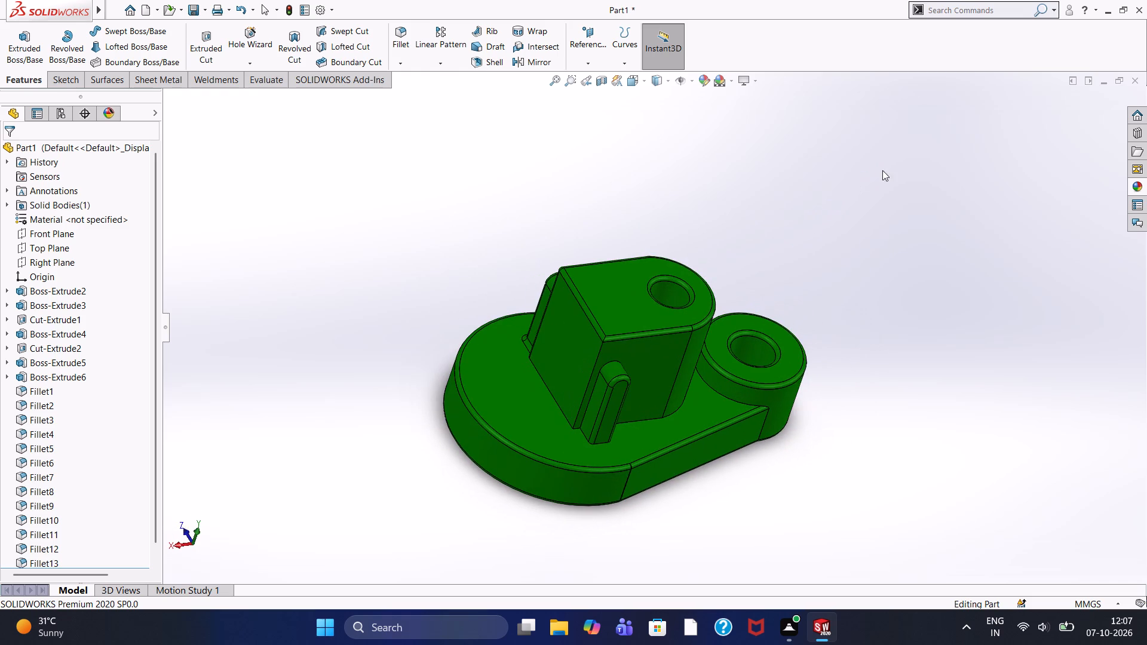
{"action": "middle_click_drag", "start_coordinate": [367, 418], "coordinate": [451, 506]}
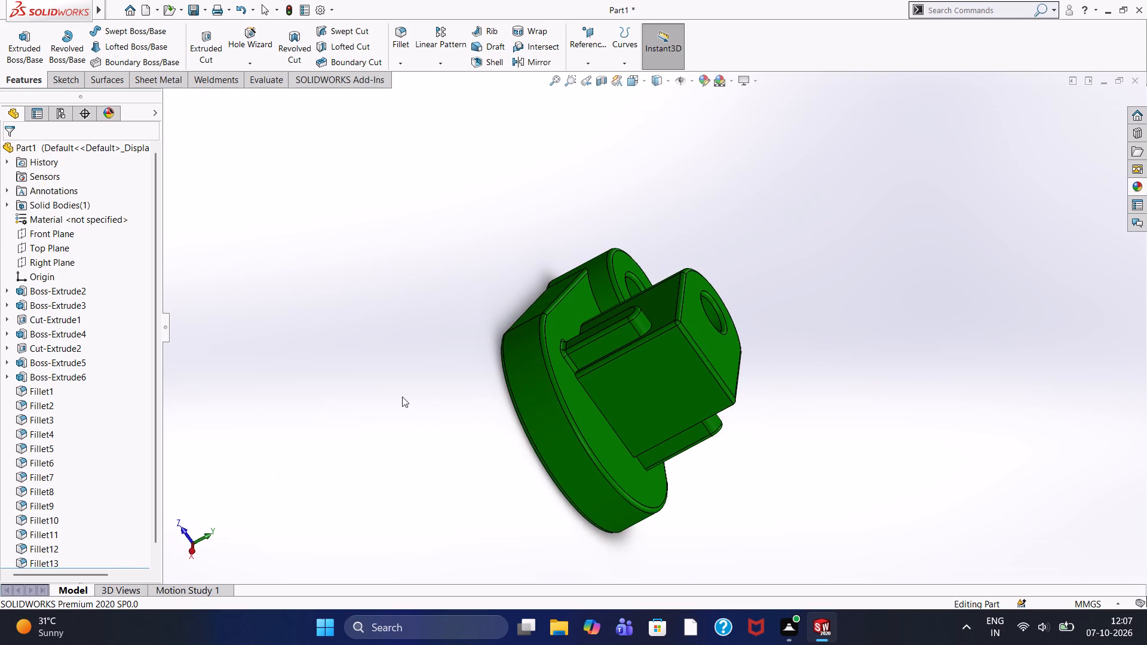
{"action": "middle_click_drag", "start_coordinate": [418, 465], "coordinate": [435, 505]}
{"action": "middle_click_drag", "start_coordinate": [436, 420], "coordinate": [273, 366]}
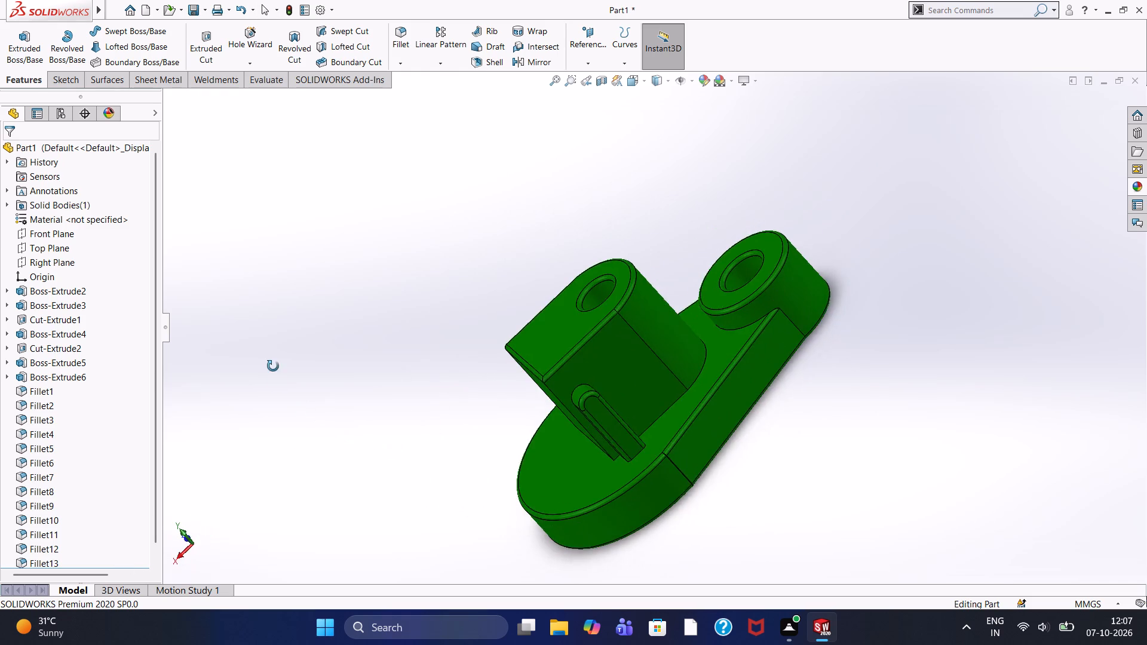
{"action": "middle_click_drag", "start_coordinate": [273, 366], "coordinate": [274, 360]}
Fillet the bottom edge where the block's rounded side boss meets the base plate with a 2 mm symmetric radius.
{"action": "scroll", "coordinate": [520, 423], "scroll_direction": "down", "scroll_amount": 1}
{"action": "scroll", "coordinate": [695, 454], "scroll_direction": "down", "scroll_amount": 4}
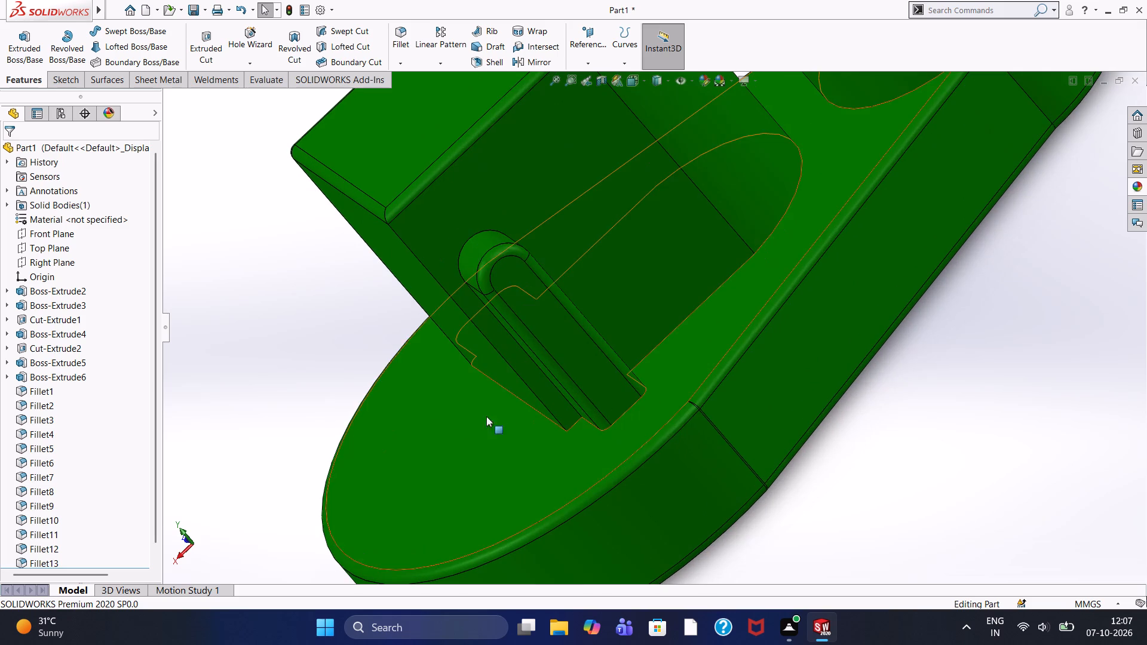
{"action": "middle_click_drag", "start_coordinate": [338, 345], "coordinate": [352, 336]}
{"action": "middle_click_drag", "start_coordinate": [352, 336], "coordinate": [366, 327]}
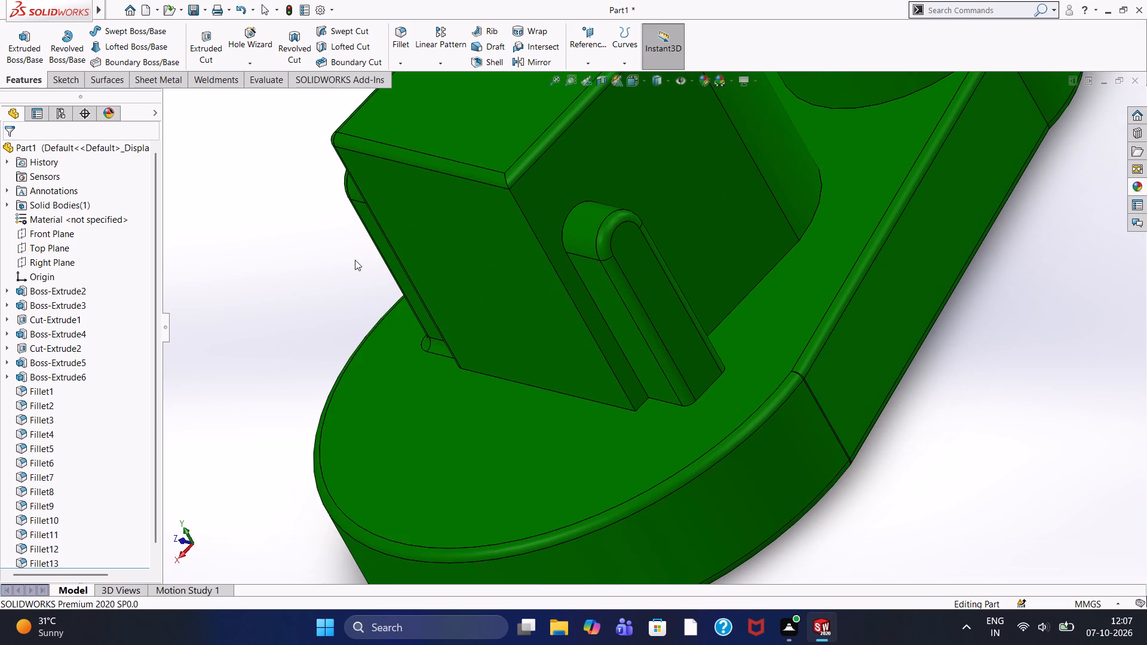
{"action": "left_click", "coordinate": [403, 33]}
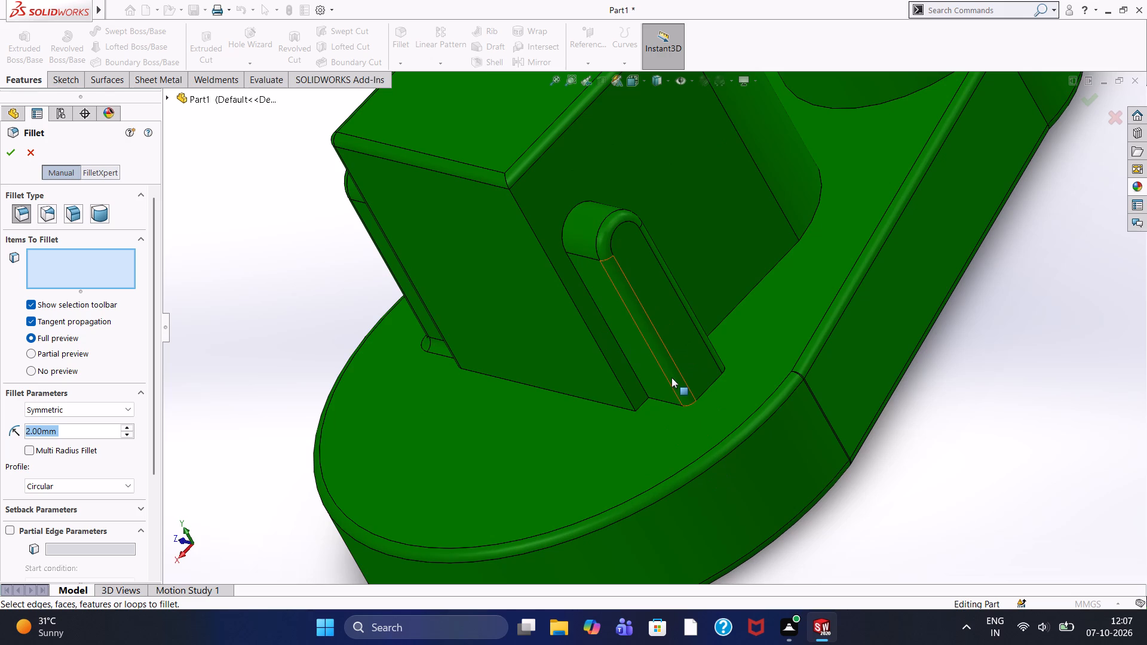
{"action": "left_click", "coordinate": [665, 403]}
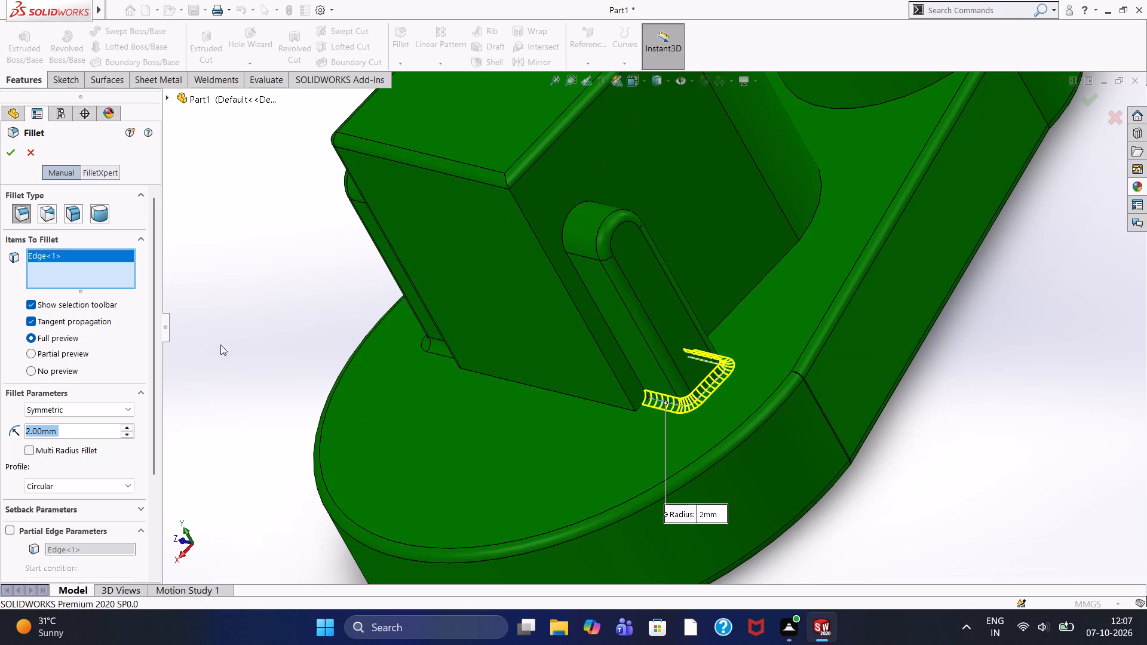
{"action": "left_click", "coordinate": [11, 155]}
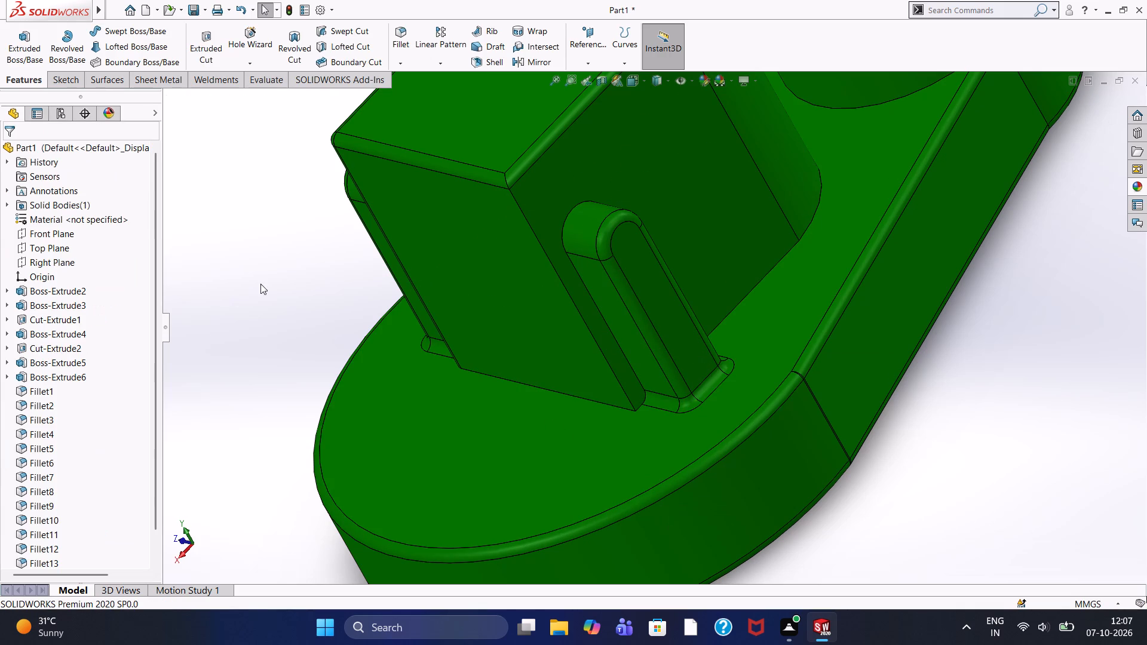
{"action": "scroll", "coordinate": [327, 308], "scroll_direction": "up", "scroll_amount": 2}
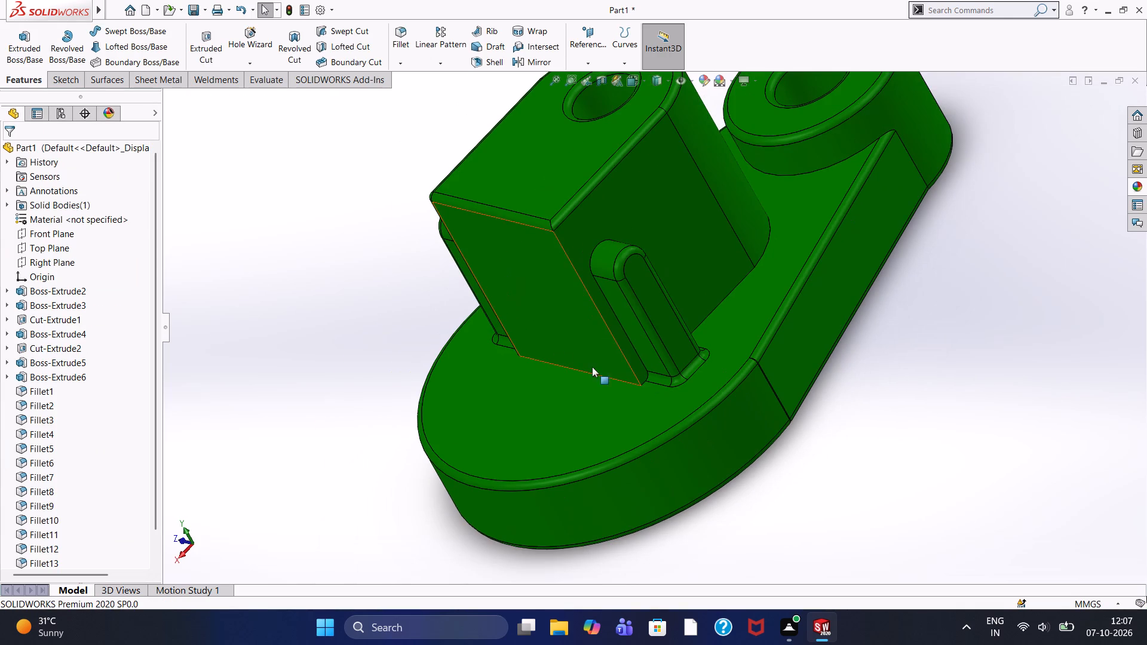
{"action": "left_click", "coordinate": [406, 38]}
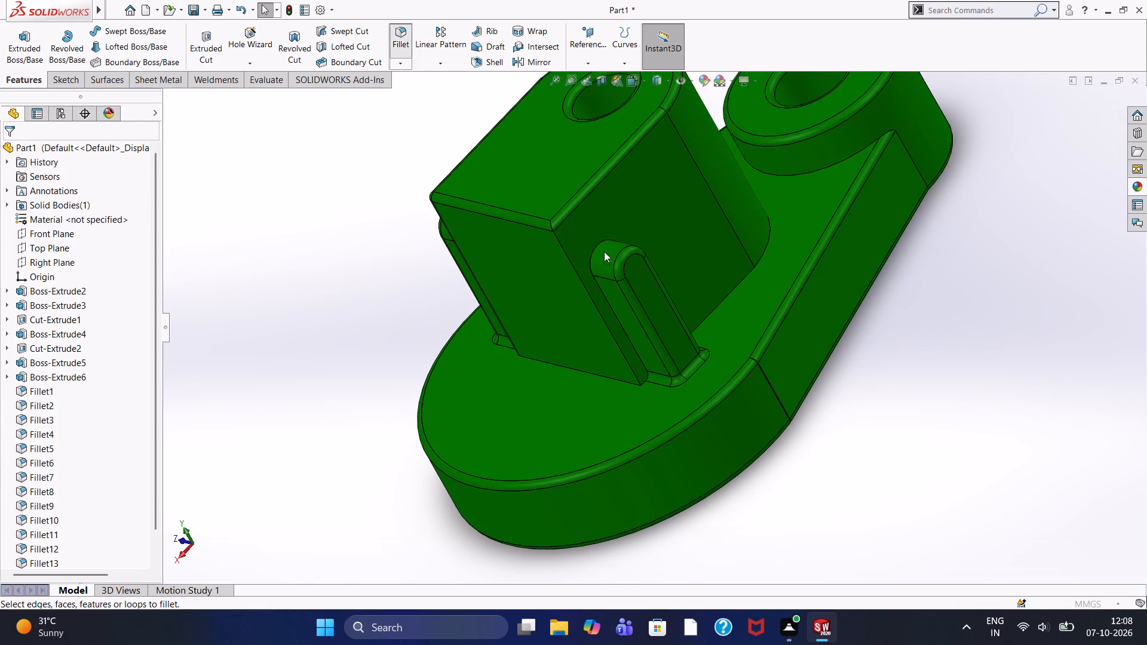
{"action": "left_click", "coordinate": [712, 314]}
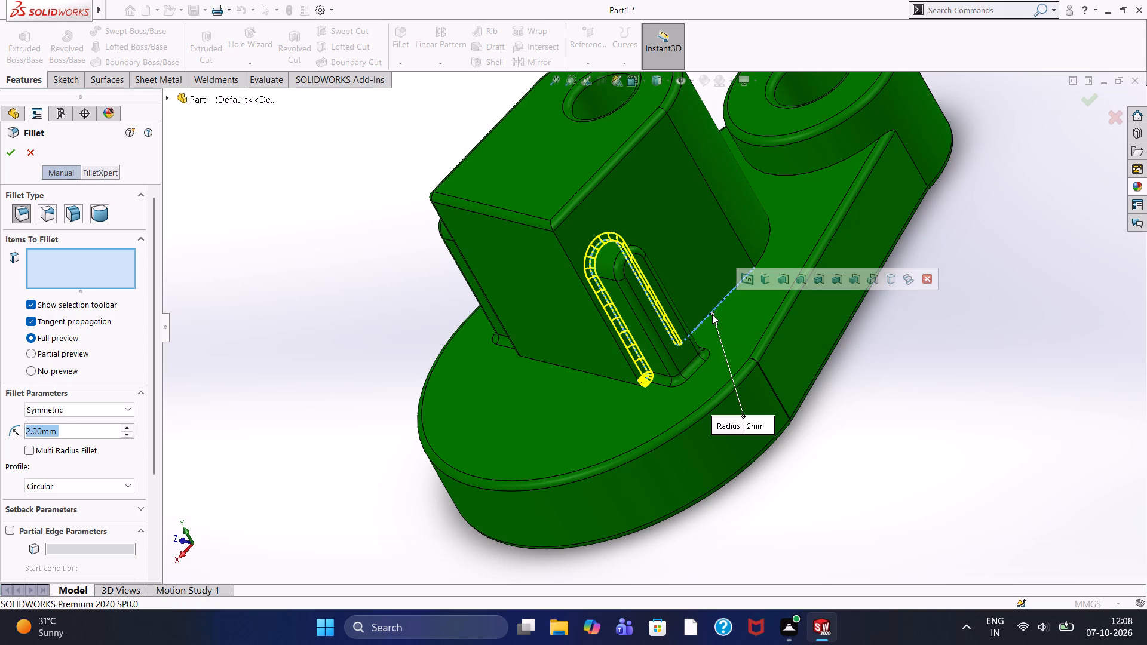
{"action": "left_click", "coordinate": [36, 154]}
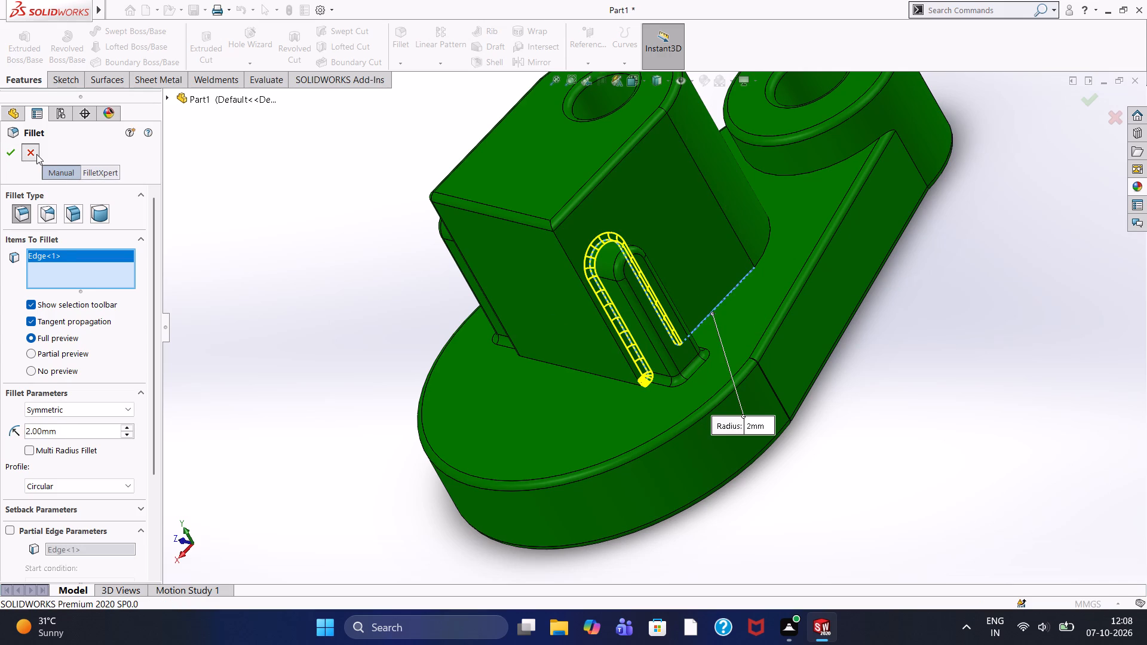
Examine the block's side face, the rounded side boss and the edges where they meet each other and the base plate.
{"action": "scroll", "coordinate": [310, 271], "scroll_direction": "up", "scroll_amount": 1}
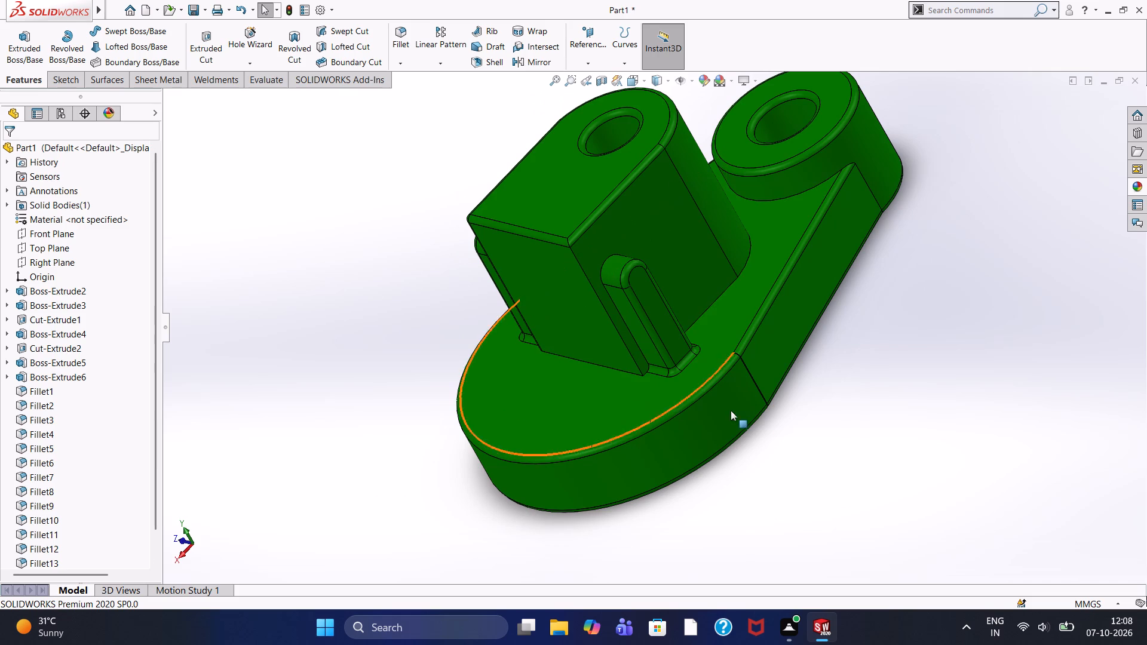
{"action": "middle_click_drag", "start_coordinate": [708, 492], "coordinate": [620, 499]}
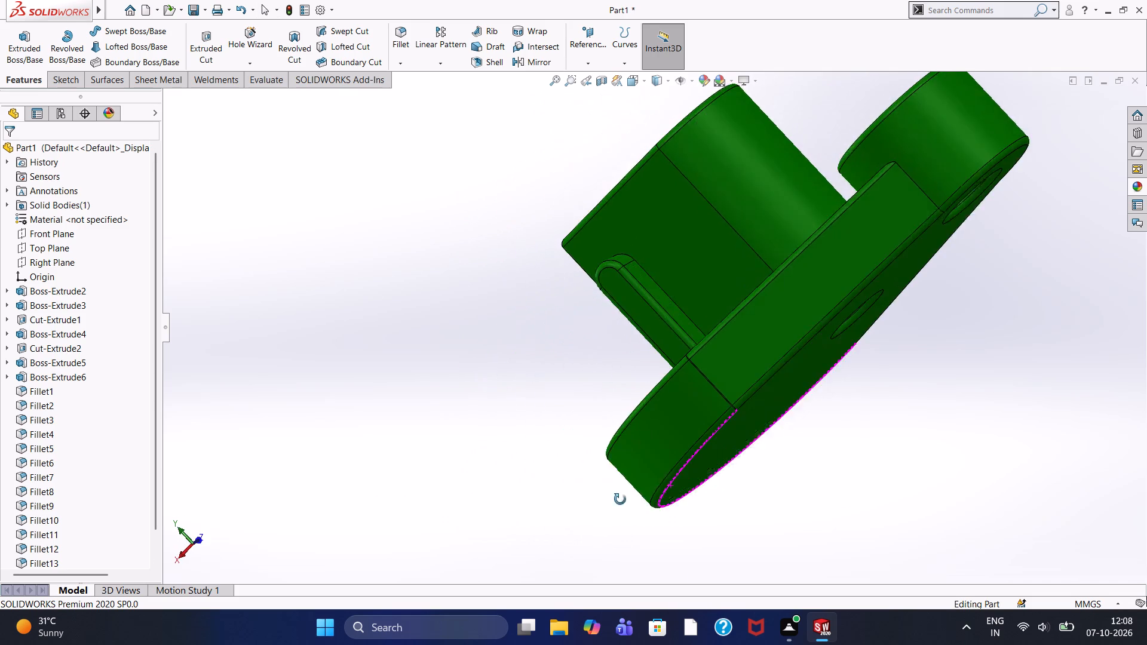
{"action": "middle_click_drag", "start_coordinate": [620, 499], "coordinate": [696, 543]}
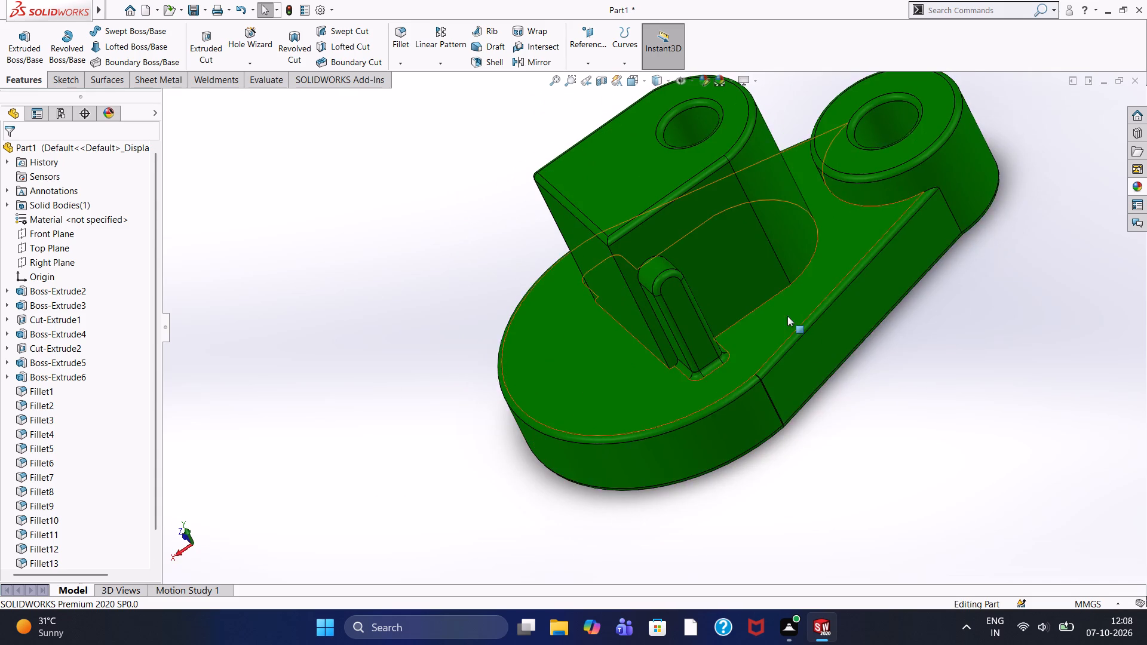
{"action": "scroll", "coordinate": [768, 317], "scroll_direction": "down", "scroll_amount": 2}
{"action": "scroll", "coordinate": [716, 314], "scroll_direction": "down", "scroll_amount": 3}
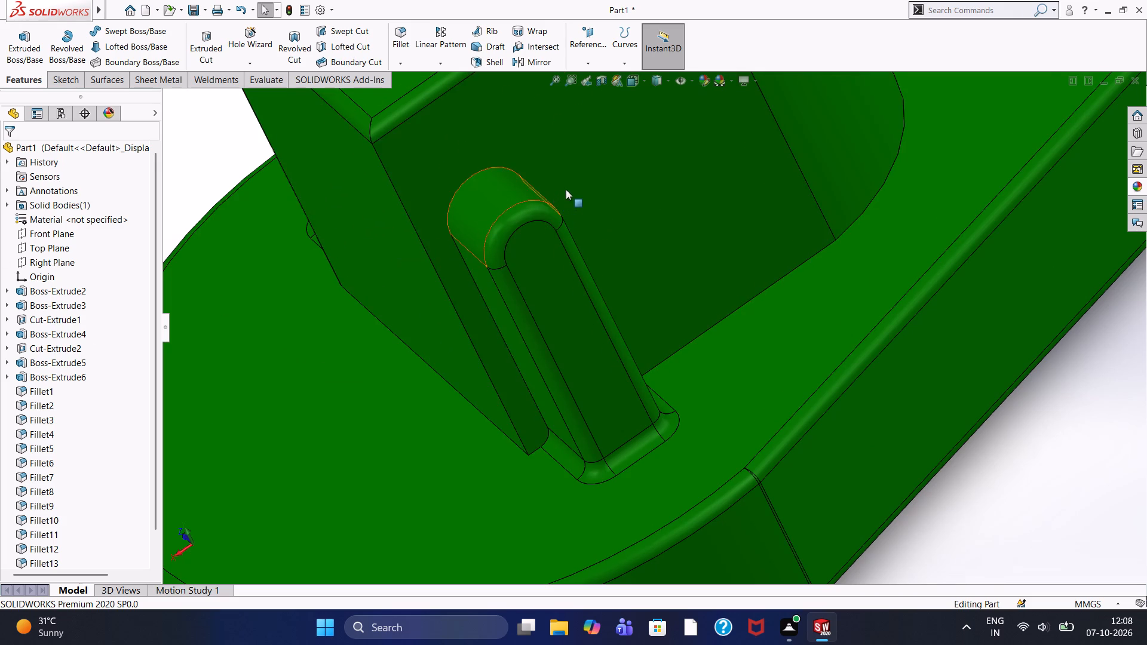
{"action": "scroll", "coordinate": [566, 189], "scroll_direction": "up", "scroll_amount": 1}
{"action": "scroll", "coordinate": [573, 193], "scroll_direction": "down", "scroll_amount": 1}
{"action": "scroll", "coordinate": [573, 190], "scroll_direction": "up", "scroll_amount": 2}
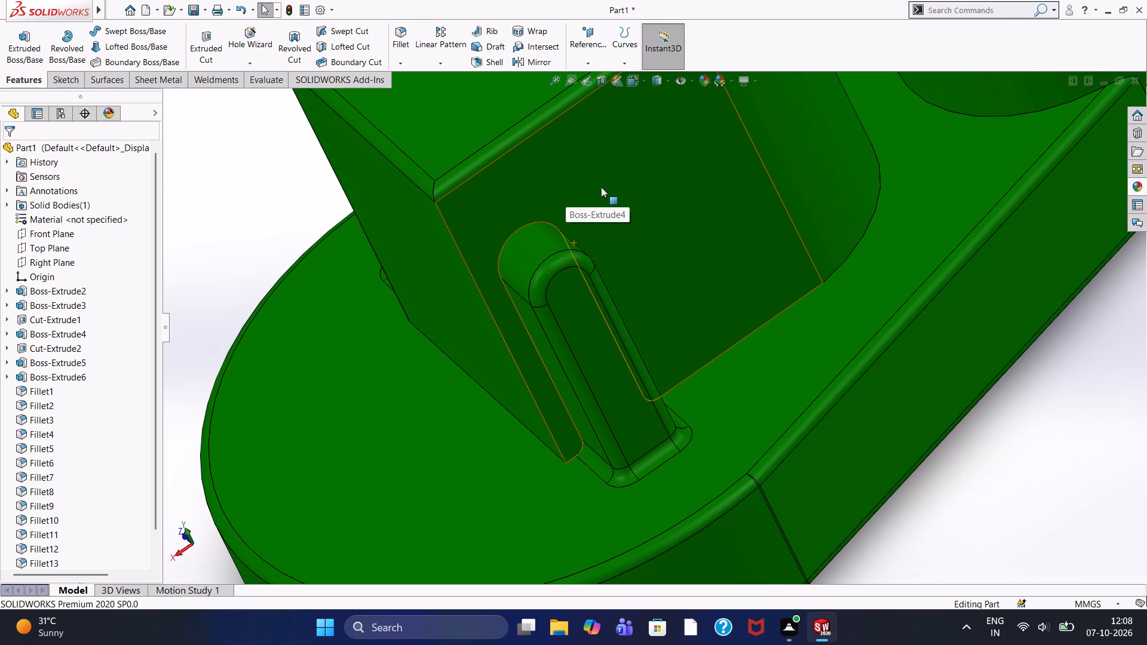
{"action": "scroll", "coordinate": [597, 184], "scroll_direction": "down", "scroll_amount": 1}
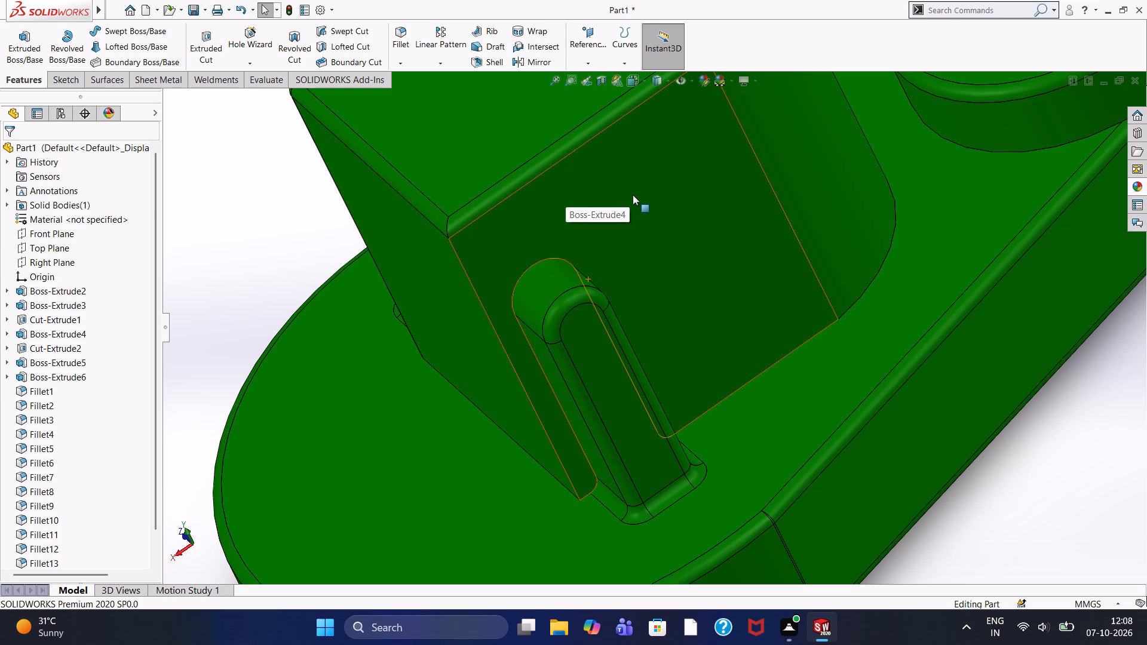
{"action": "scroll", "coordinate": [634, 192], "scroll_direction": "down", "scroll_amount": 2}
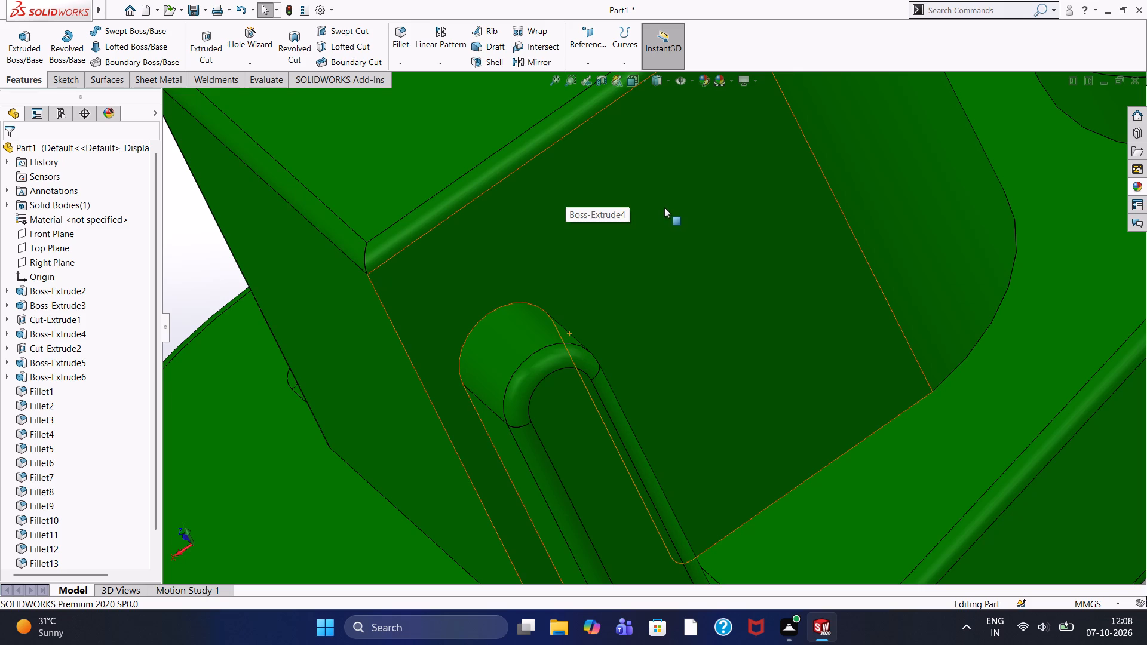
{"action": "scroll", "coordinate": [667, 204], "scroll_direction": "down", "scroll_amount": 1}
{"action": "scroll", "coordinate": [663, 197], "scroll_direction": "up", "scroll_amount": 2}
{"action": "scroll", "coordinate": [663, 194], "scroll_direction": "down", "scroll_amount": 1}
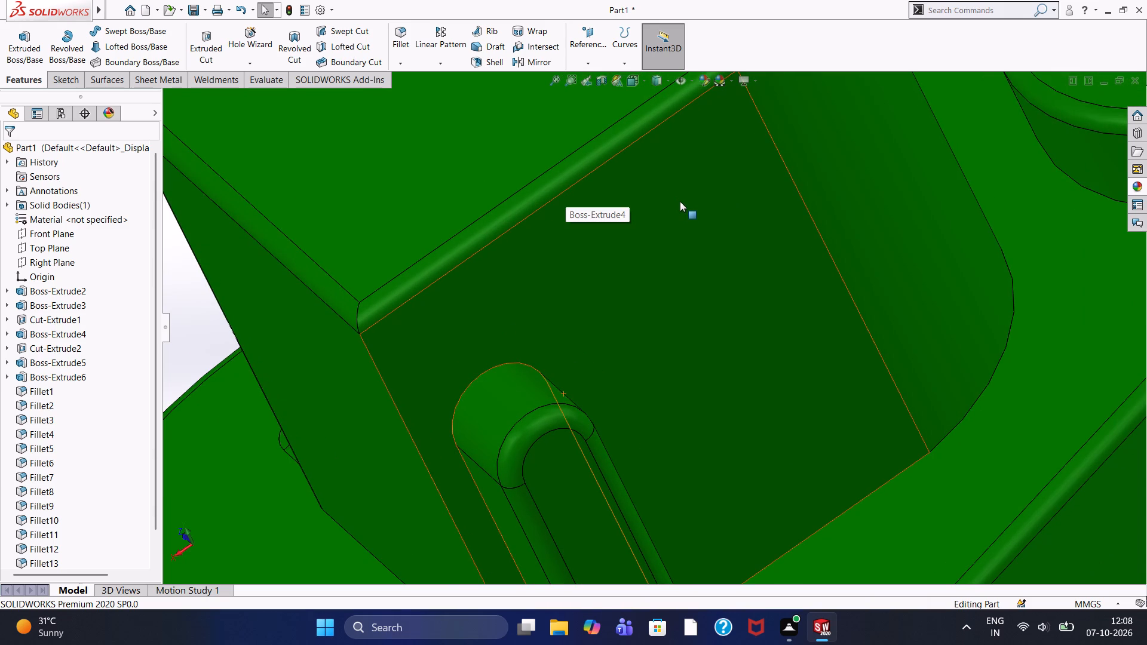
{"action": "scroll", "coordinate": [685, 204], "scroll_direction": "down", "scroll_amount": 1}
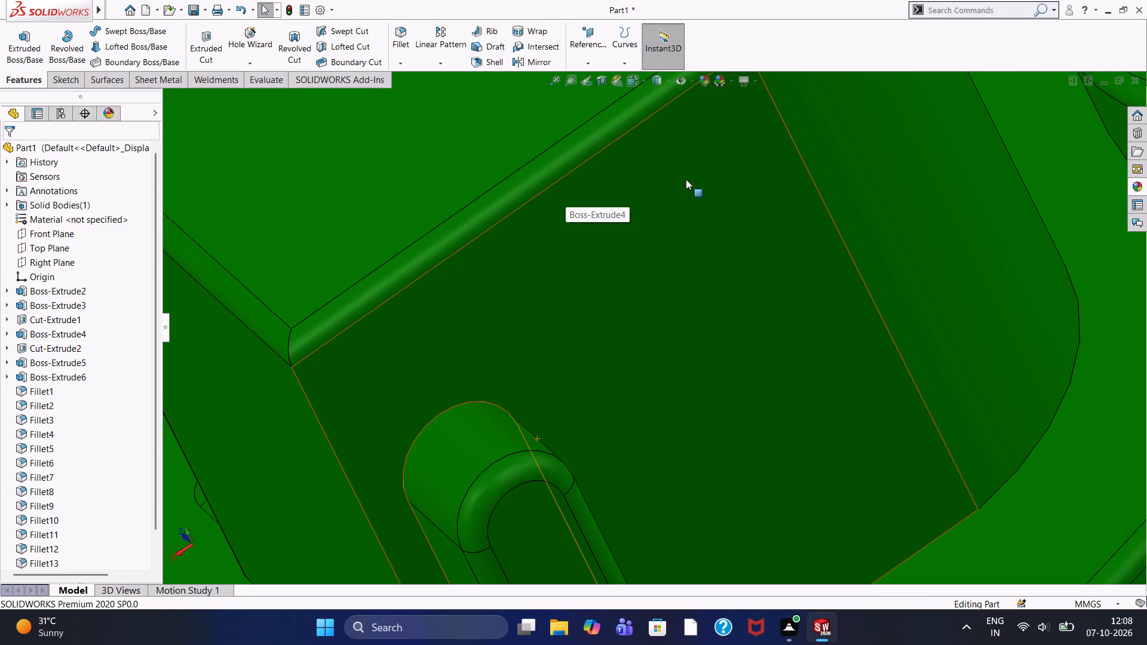
{"action": "scroll", "coordinate": [691, 182], "scroll_direction": "down", "scroll_amount": 2}
{"action": "scroll", "coordinate": [691, 182], "scroll_direction": "up", "scroll_amount": 1}
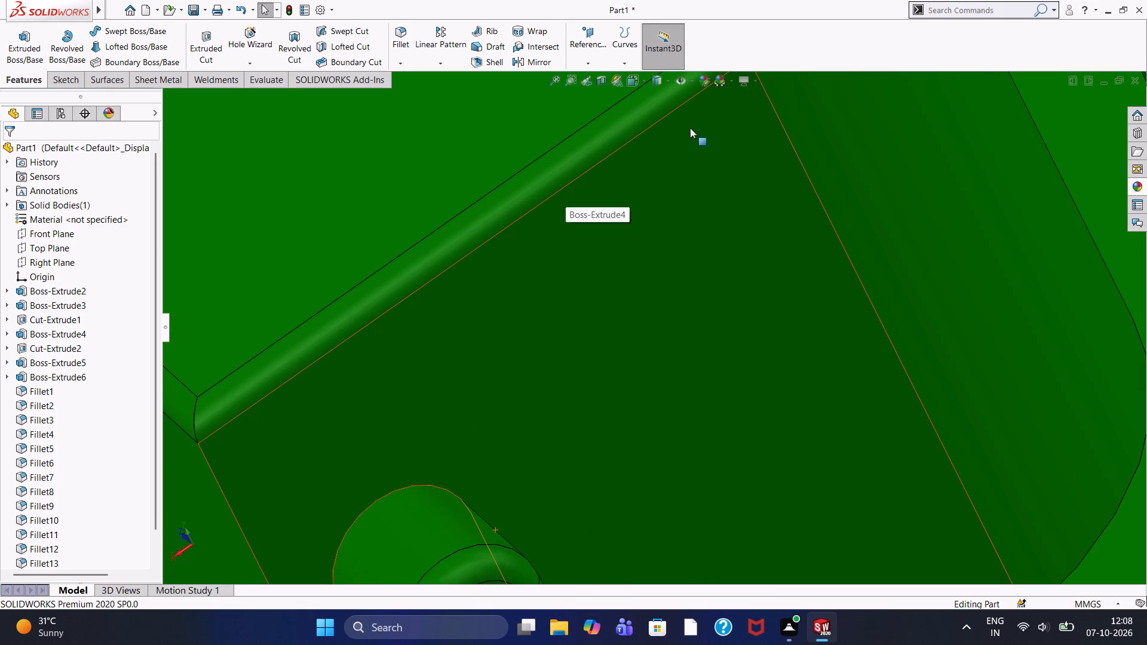
{"action": "scroll", "coordinate": [668, 200], "scroll_direction": "up", "scroll_amount": 3}
{"action": "scroll", "coordinate": [757, 267], "scroll_direction": "up", "scroll_amount": 4}
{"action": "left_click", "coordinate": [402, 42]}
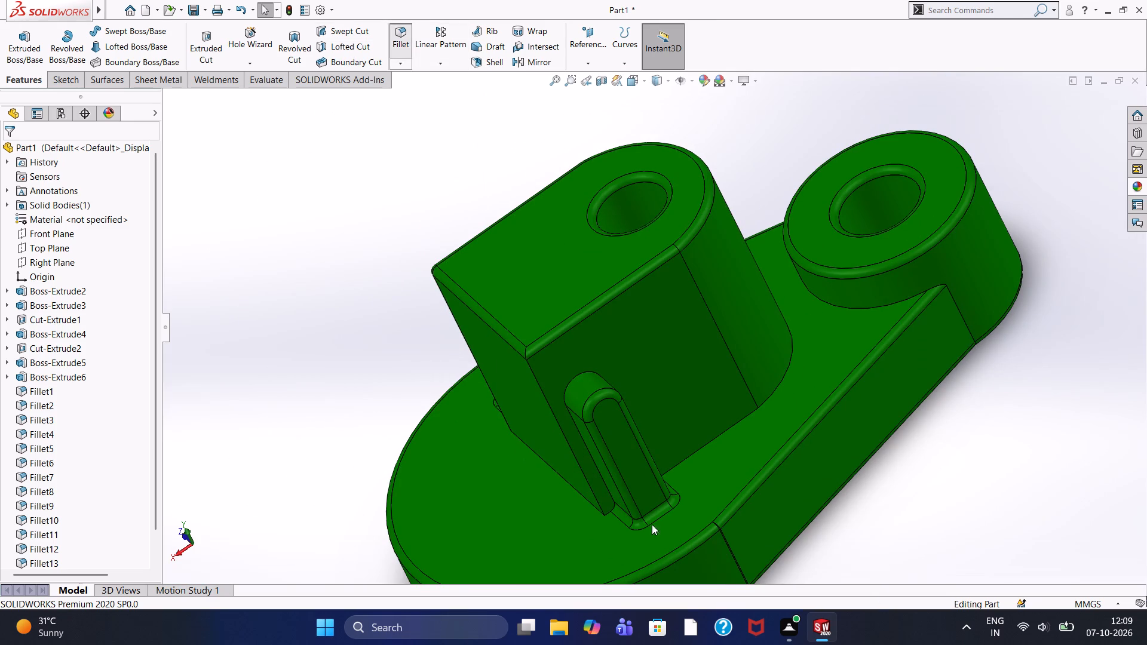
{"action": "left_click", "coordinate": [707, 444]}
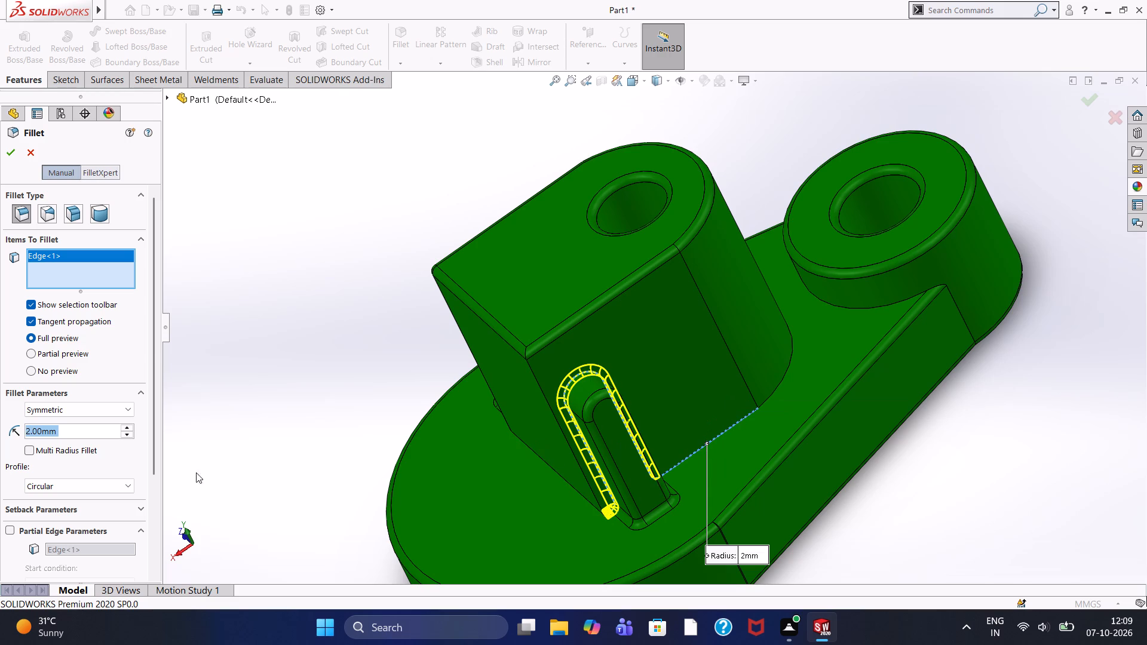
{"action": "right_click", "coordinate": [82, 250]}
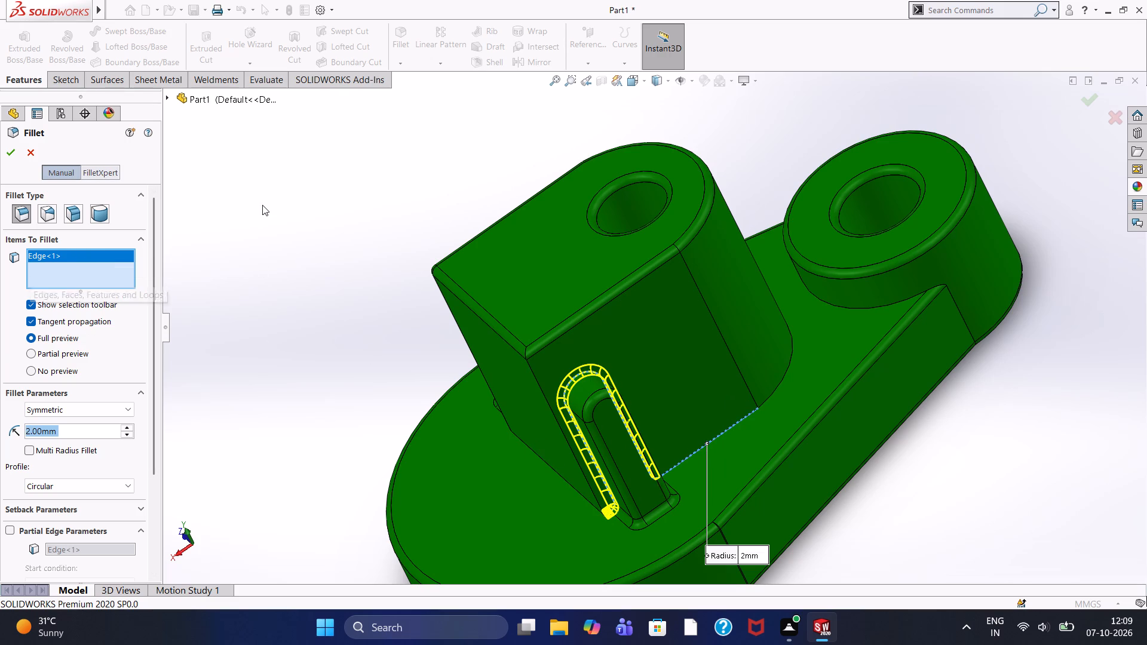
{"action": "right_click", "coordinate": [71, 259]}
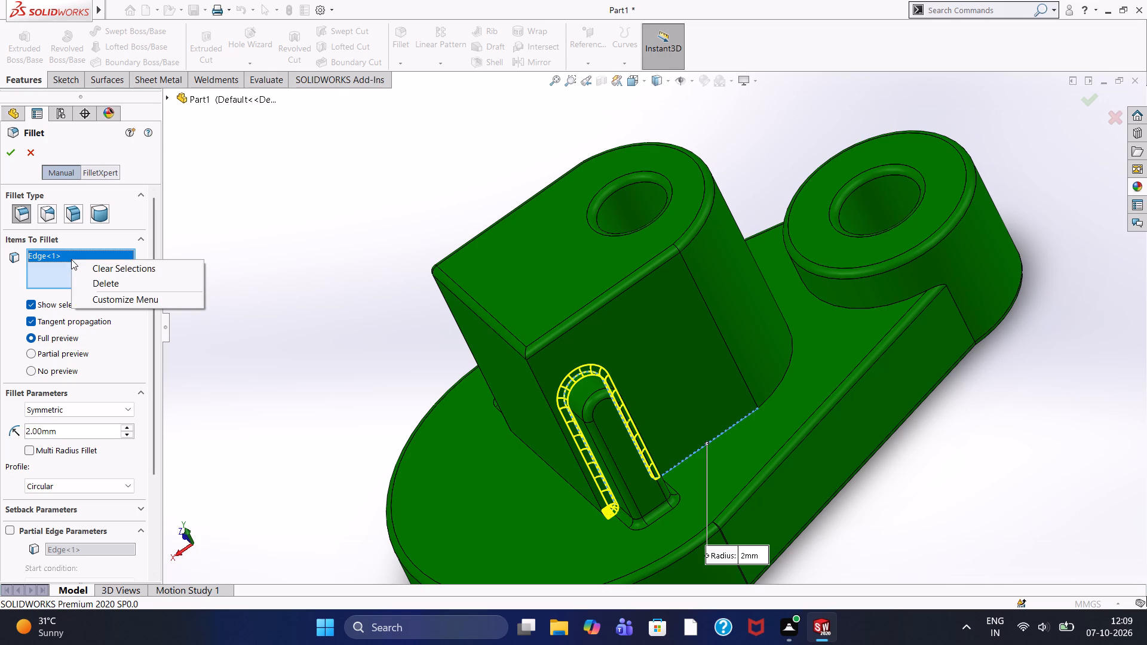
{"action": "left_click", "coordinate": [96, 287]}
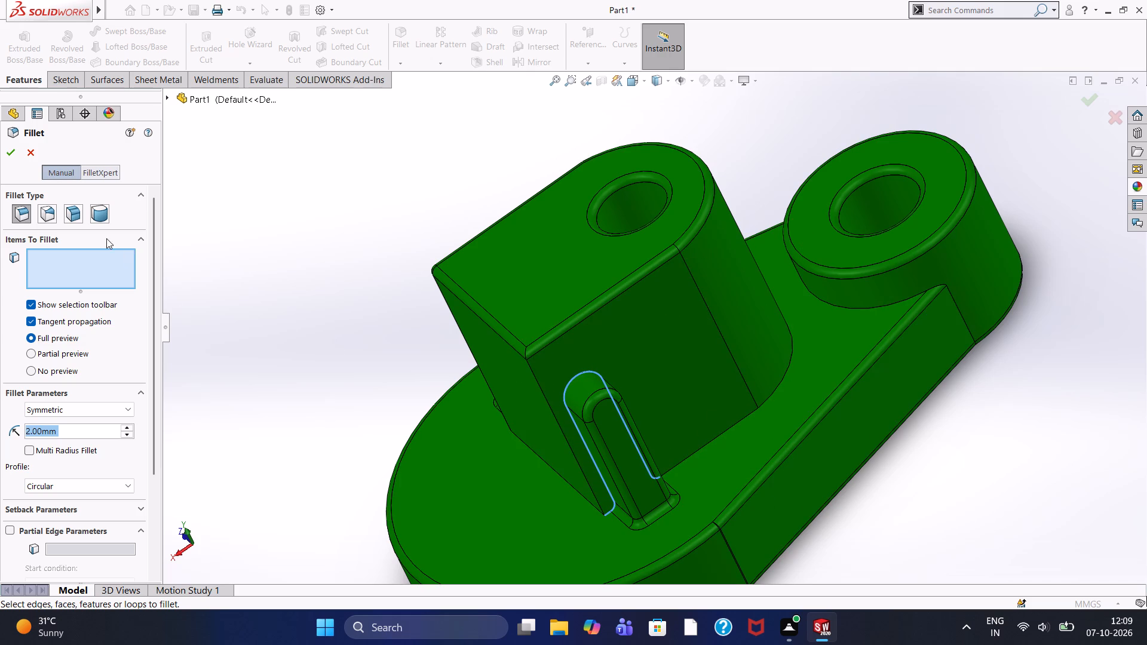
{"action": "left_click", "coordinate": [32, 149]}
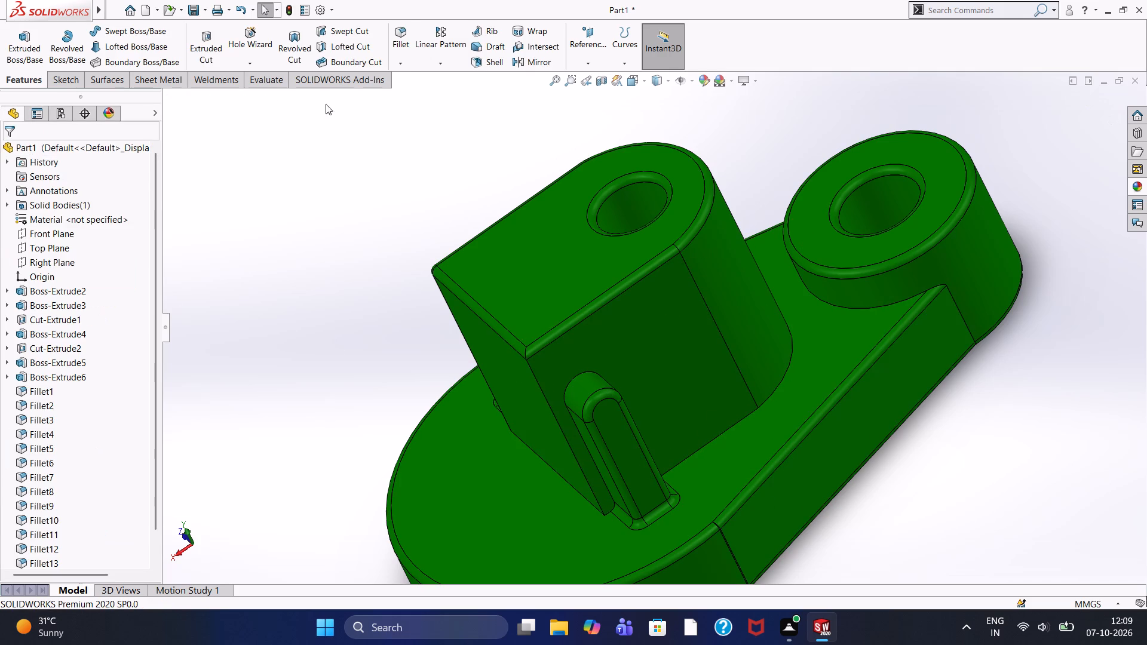
Fillet the block's straight side and rounded-end bottom edges, with the tangent edges around the adjoining side boss, using a 2 mm symmetric radius.
{"action": "left_click", "coordinate": [405, 30]}
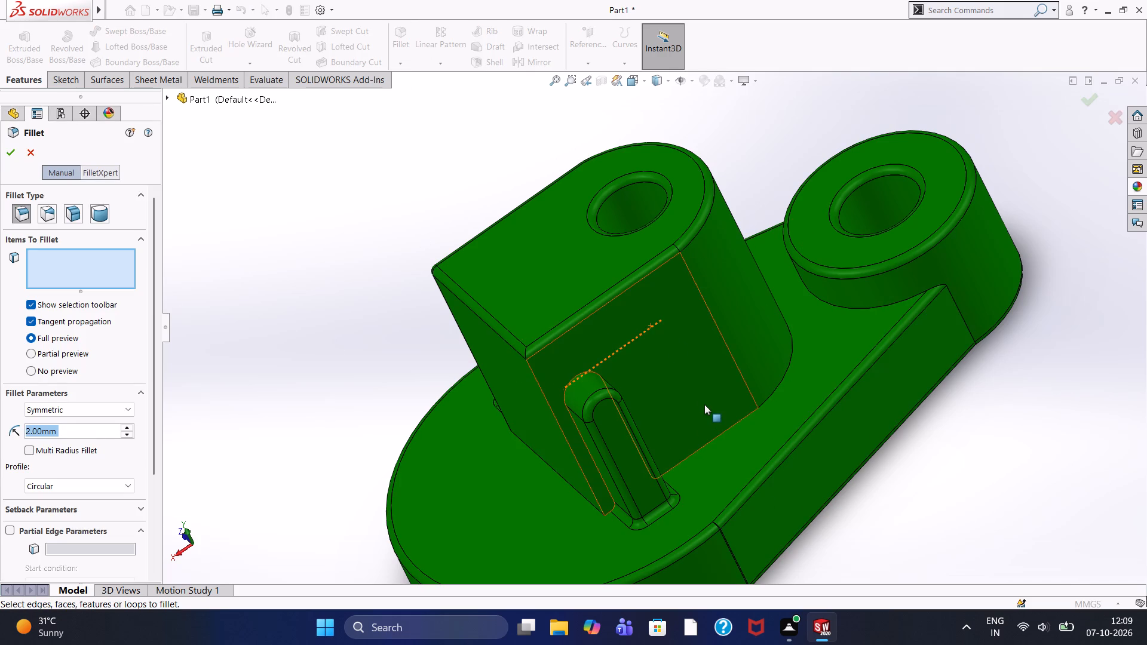
{"action": "scroll", "coordinate": [704, 404], "scroll_direction": "down", "scroll_amount": 4}
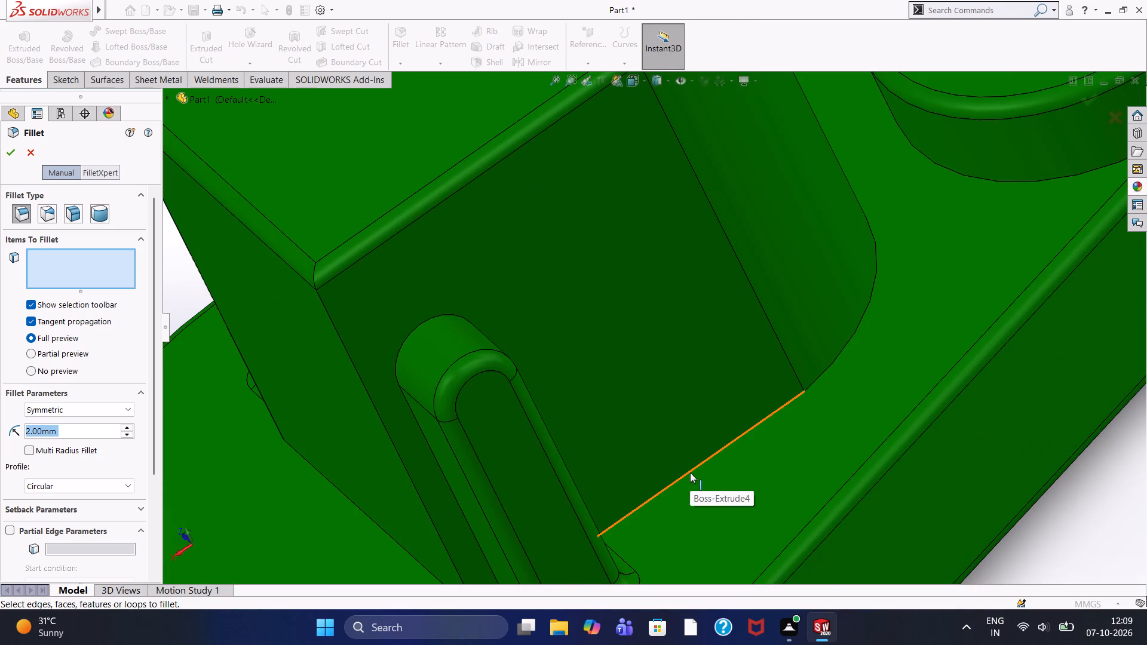
{"action": "left_click", "coordinate": [690, 472]}
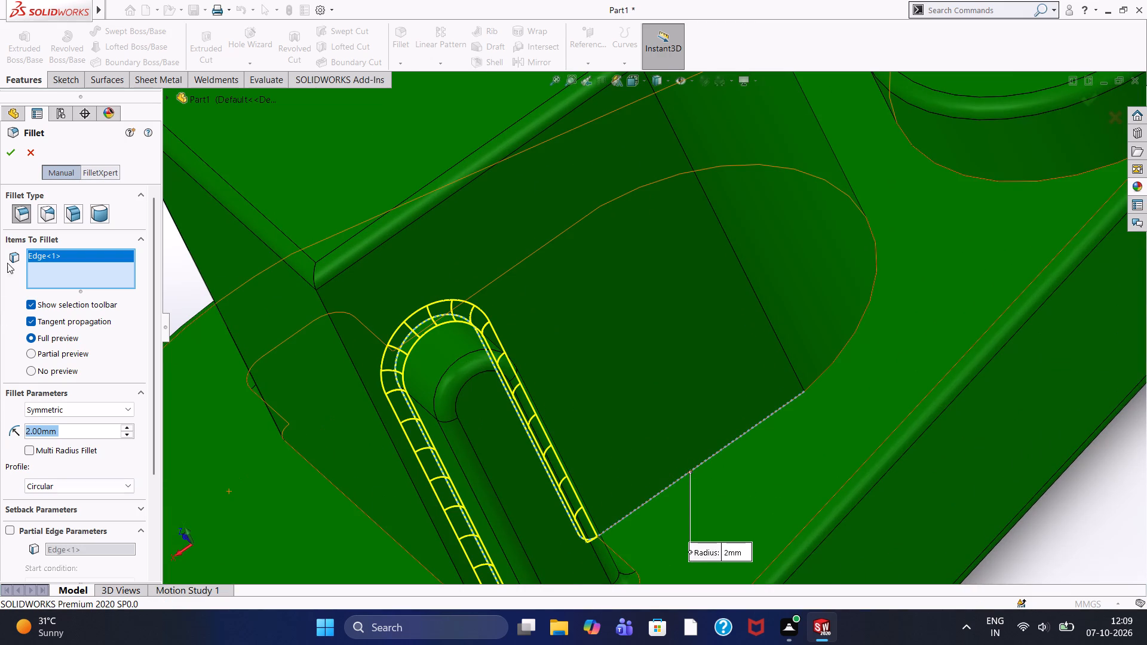
{"action": "right_click", "coordinate": [54, 253]}
{"action": "left_click", "coordinate": [81, 278]}
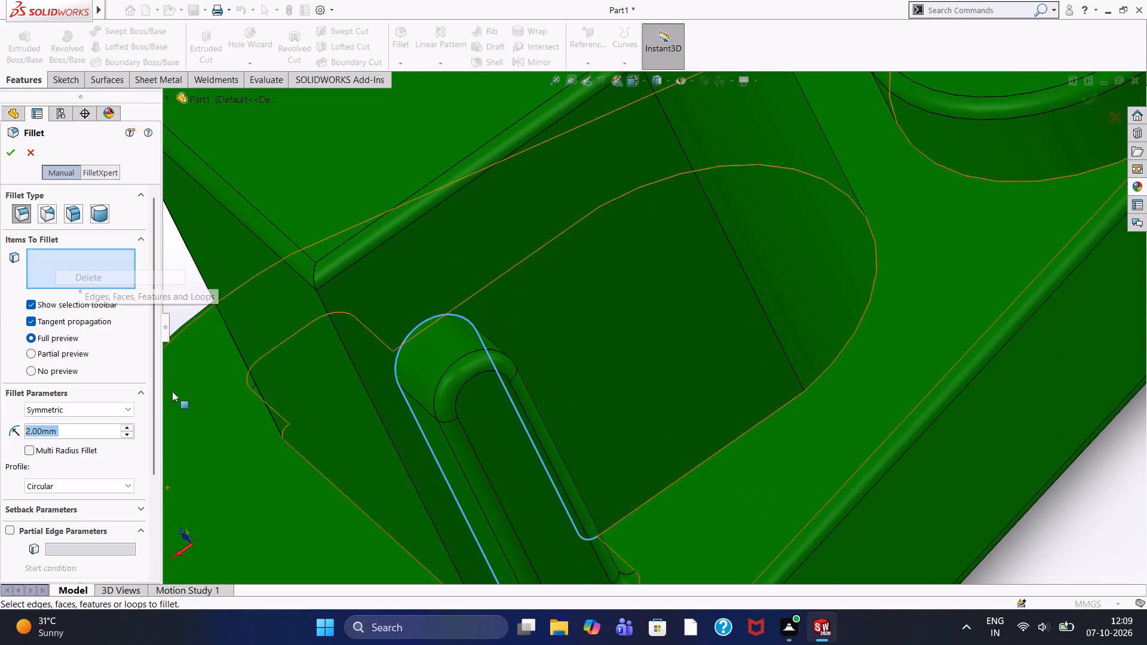
{"action": "scroll", "coordinate": [409, 445], "scroll_direction": "up", "scroll_amount": 4}
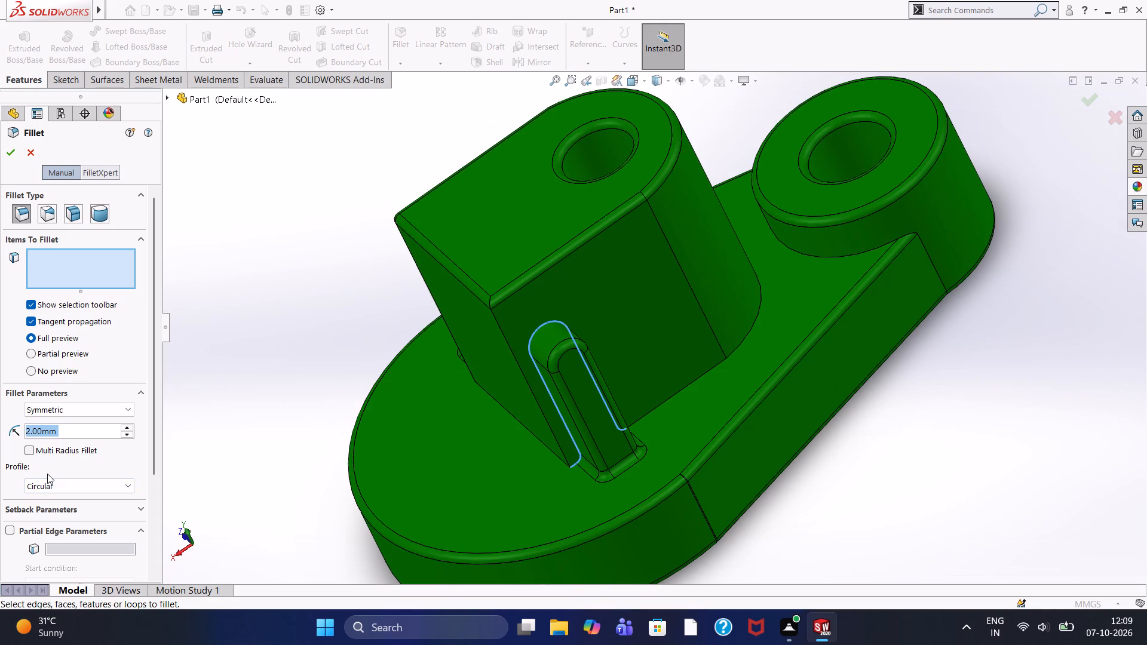
{"action": "left_click", "coordinate": [286, 341]}
{"action": "middle_click_drag", "start_coordinate": [829, 492], "coordinate": [799, 543]}
{"action": "scroll", "coordinate": [666, 388], "scroll_direction": "down", "scroll_amount": 4}
{"action": "scroll", "coordinate": [753, 318], "scroll_direction": "down", "scroll_amount": 3}
{"action": "scroll", "coordinate": [783, 314], "scroll_direction": "up", "scroll_amount": 3}
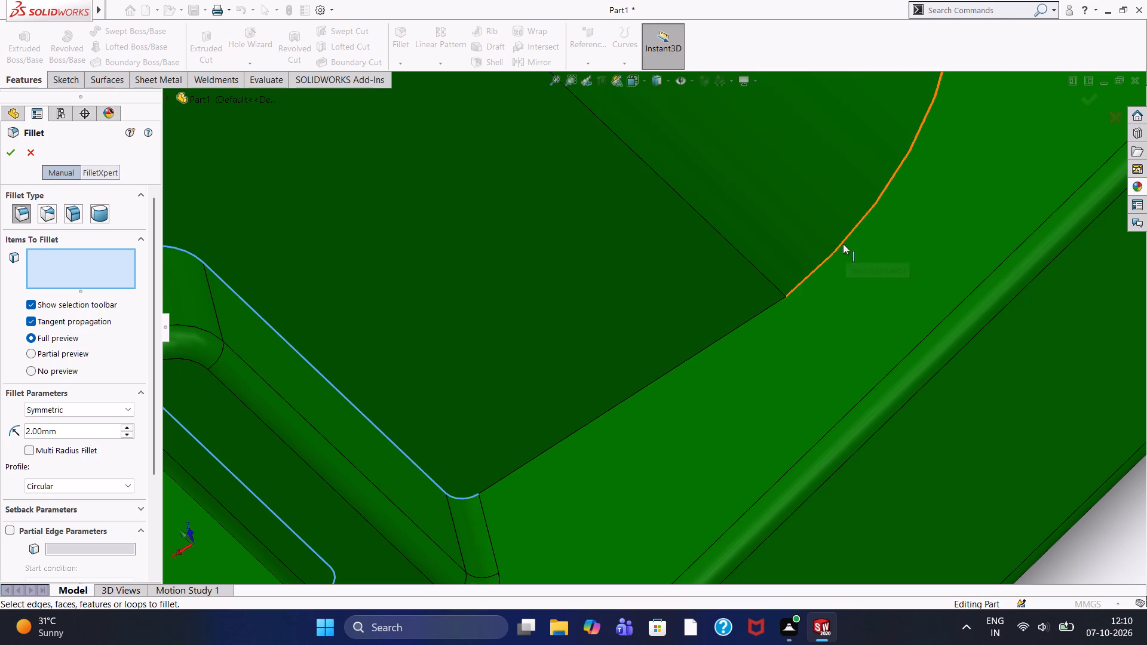
{"action": "left_click", "coordinate": [843, 244]}
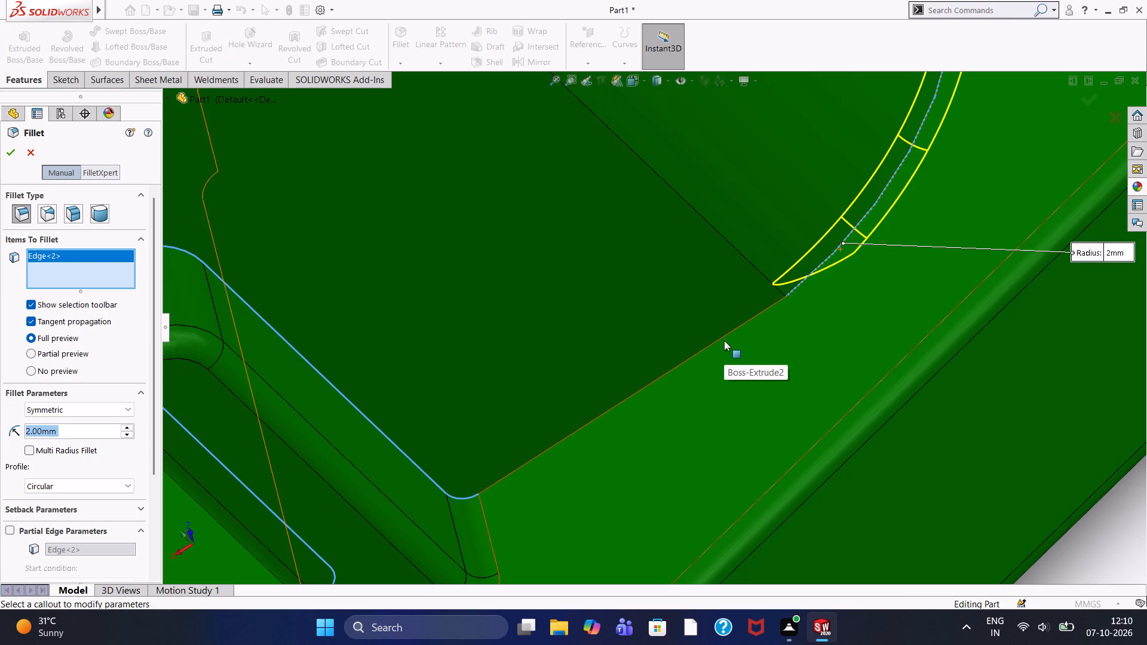
{"action": "left_click", "coordinate": [728, 334]}
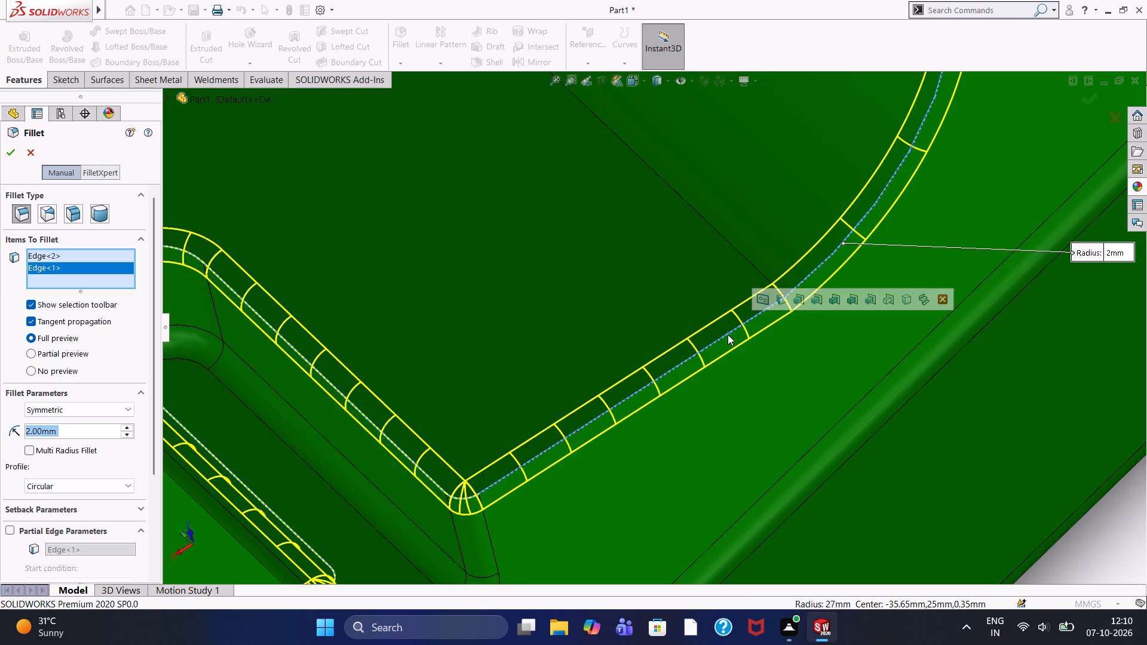
{"action": "scroll", "coordinate": [385, 450], "scroll_direction": "up", "scroll_amount": 2}
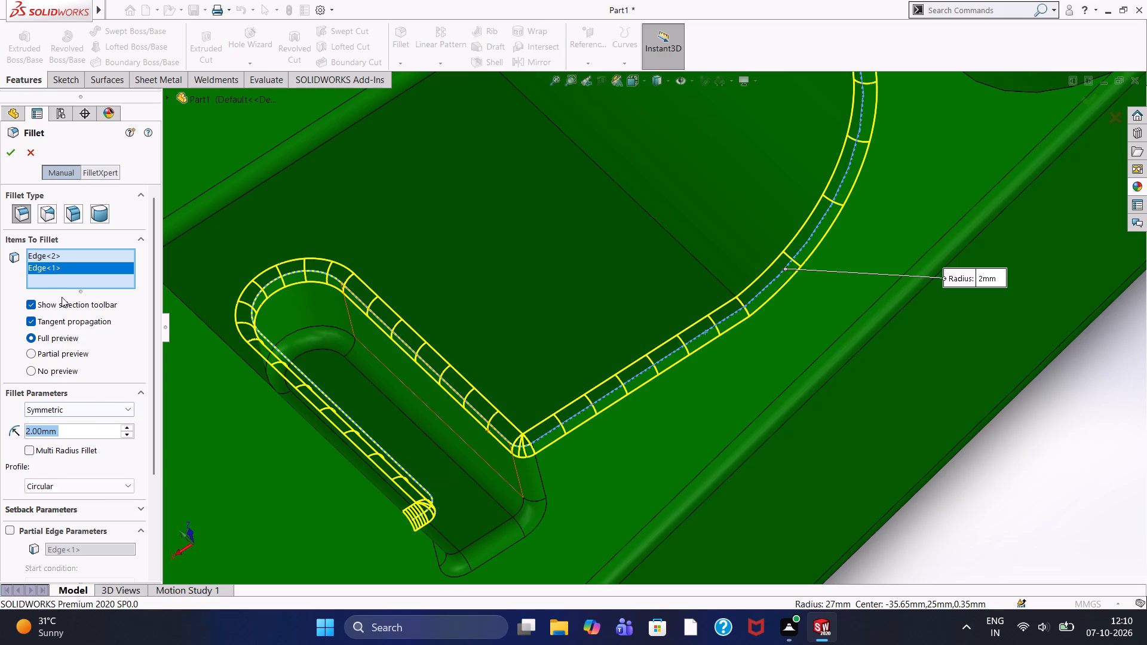
{"action": "left_click", "coordinate": [6, 155]}
Fillet the bottom edge of the block's flat end face, with the tangent edges around the opposite side boss, using a 2 mm symmetric radius.
{"action": "scroll", "coordinate": [601, 352], "scroll_direction": "up", "scroll_amount": 3}
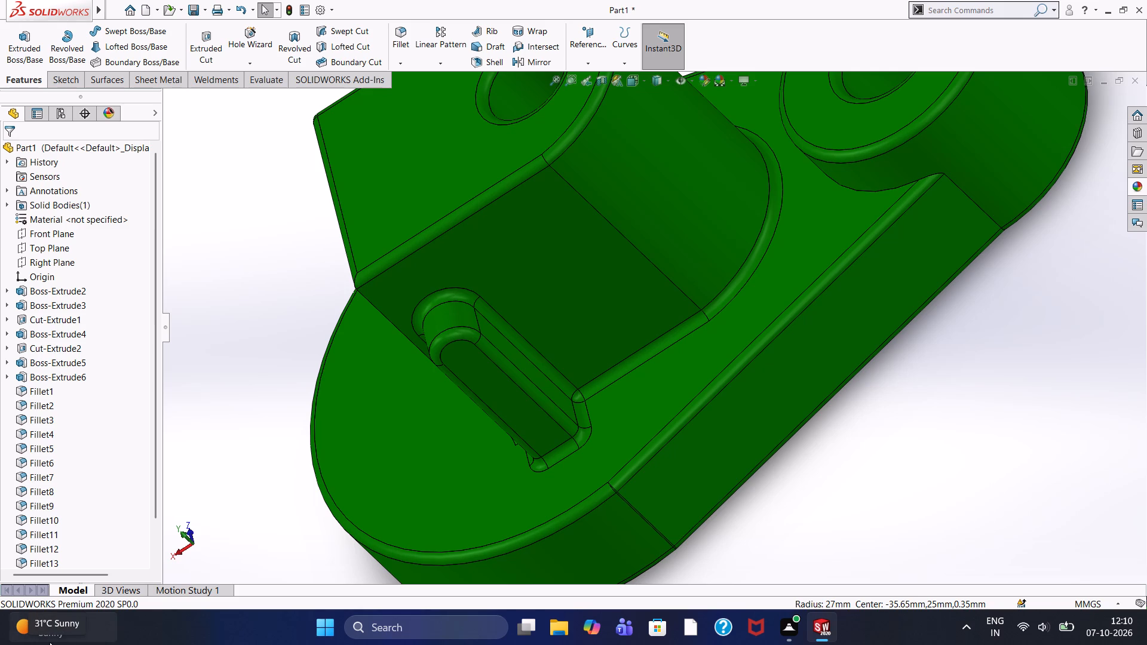
{"action": "middle_click_drag", "start_coordinate": [258, 350], "coordinate": [336, 339]}
{"action": "scroll", "coordinate": [336, 339], "scroll_direction": "down", "scroll_amount": 1}
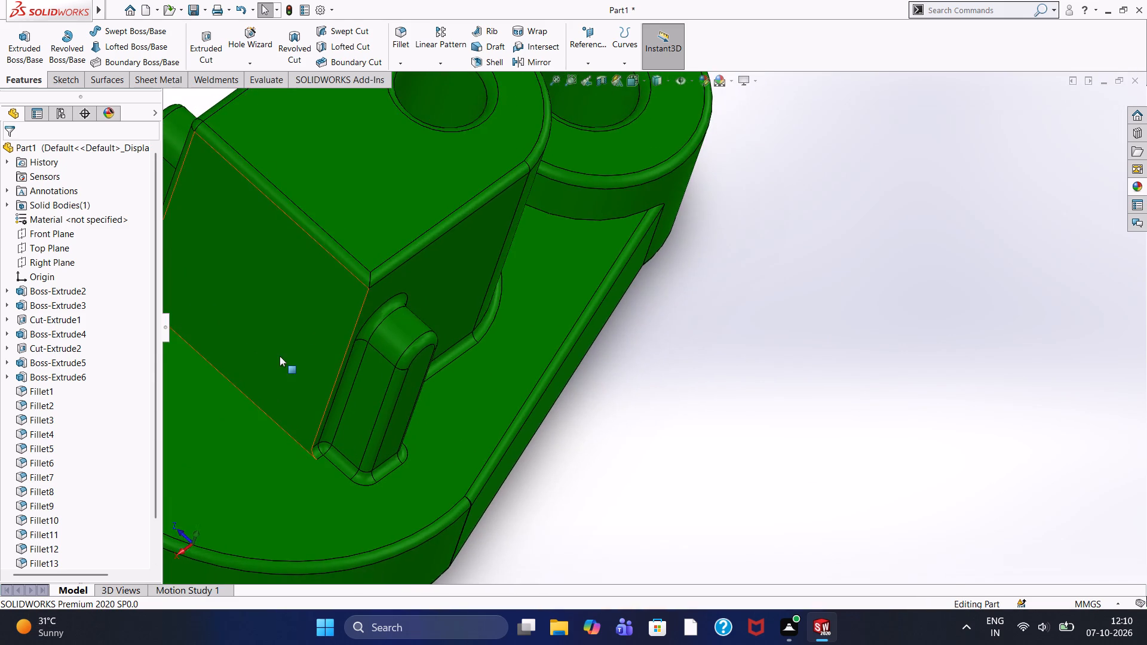
{"action": "scroll", "coordinate": [280, 356], "scroll_direction": "up", "scroll_amount": 4}
{"action": "scroll", "coordinate": [418, 332], "scroll_direction": "down", "scroll_amount": 2}
{"action": "scroll", "coordinate": [482, 328], "scroll_direction": "down", "scroll_amount": 2}
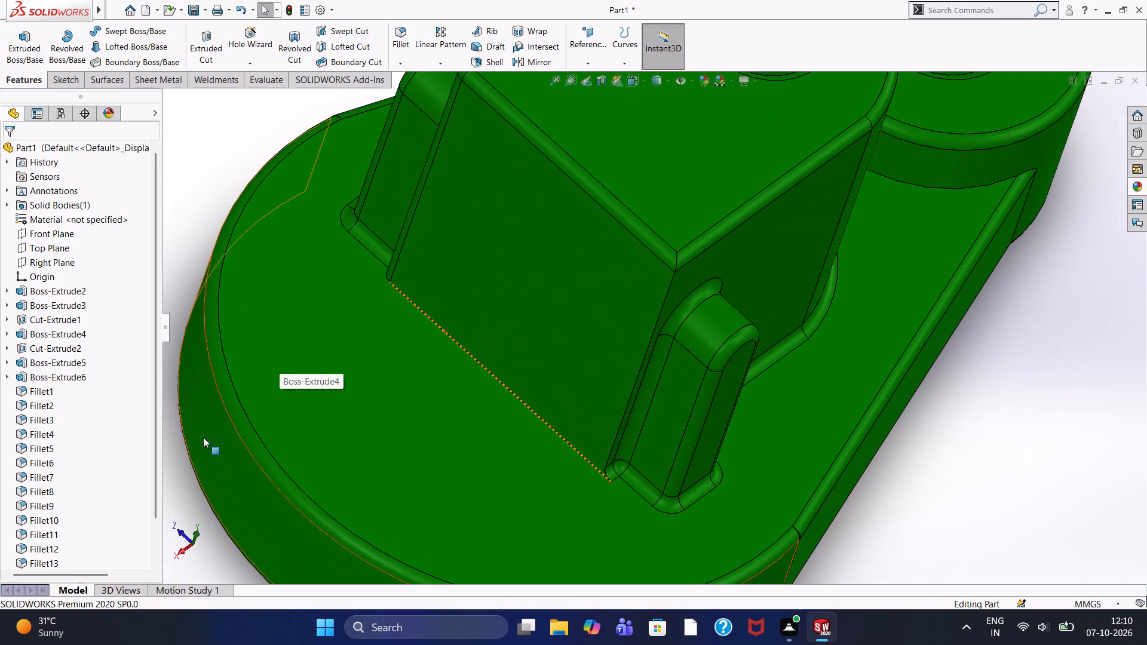
{"action": "left_click", "coordinate": [405, 33]}
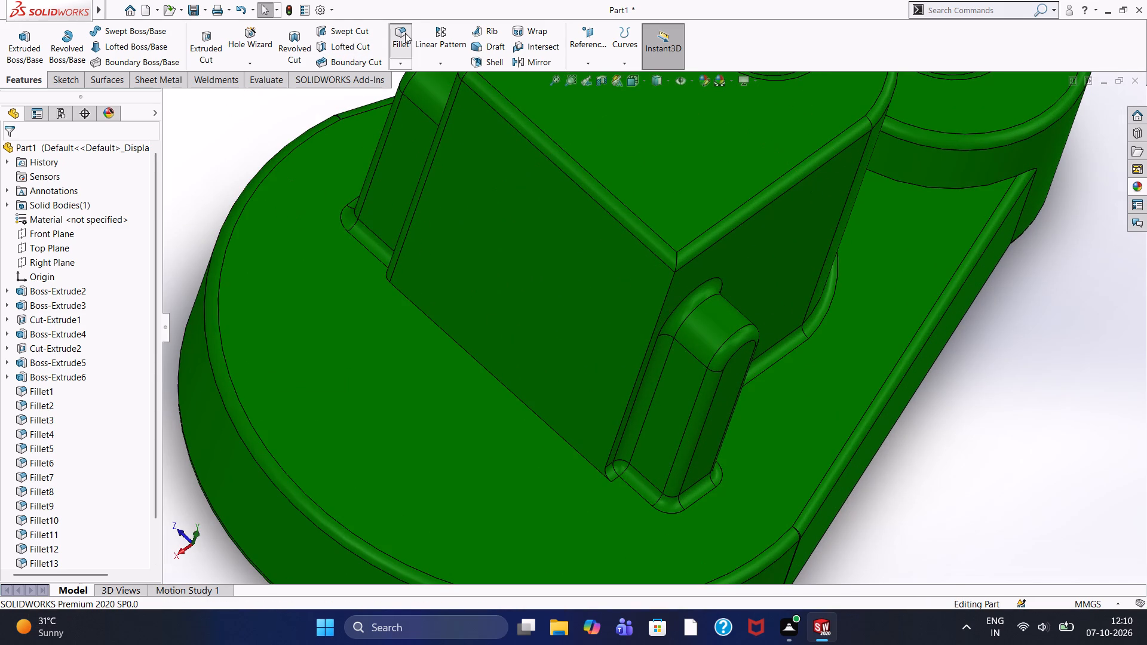
{"action": "left_click", "coordinate": [467, 355]}
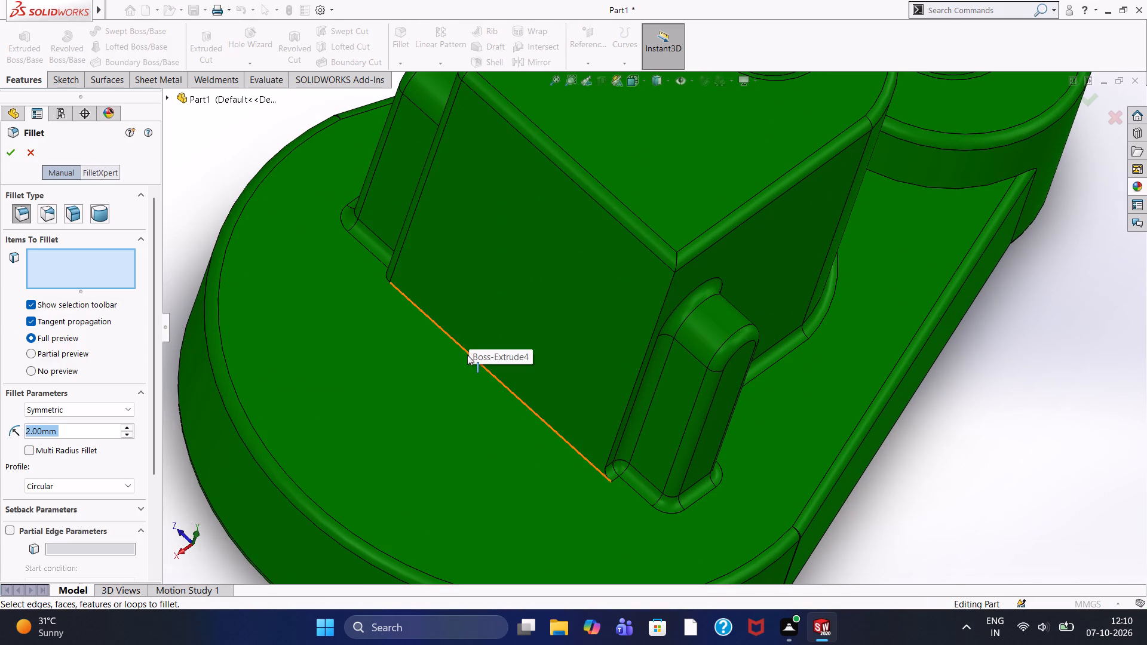
{"action": "left_click", "coordinate": [11, 158]}
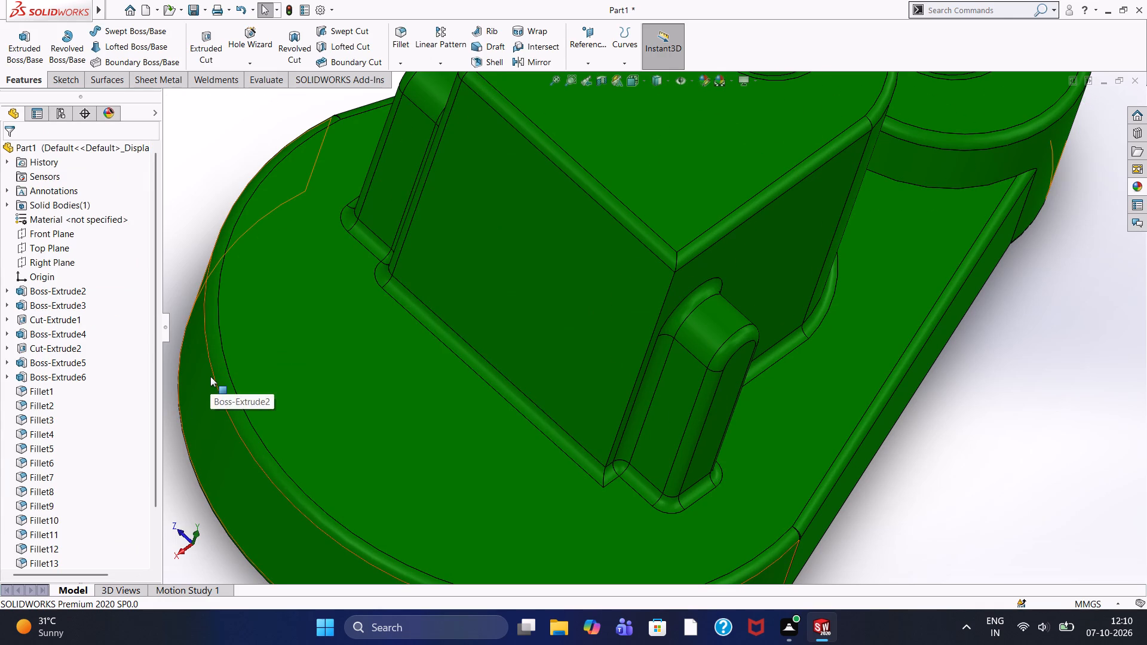
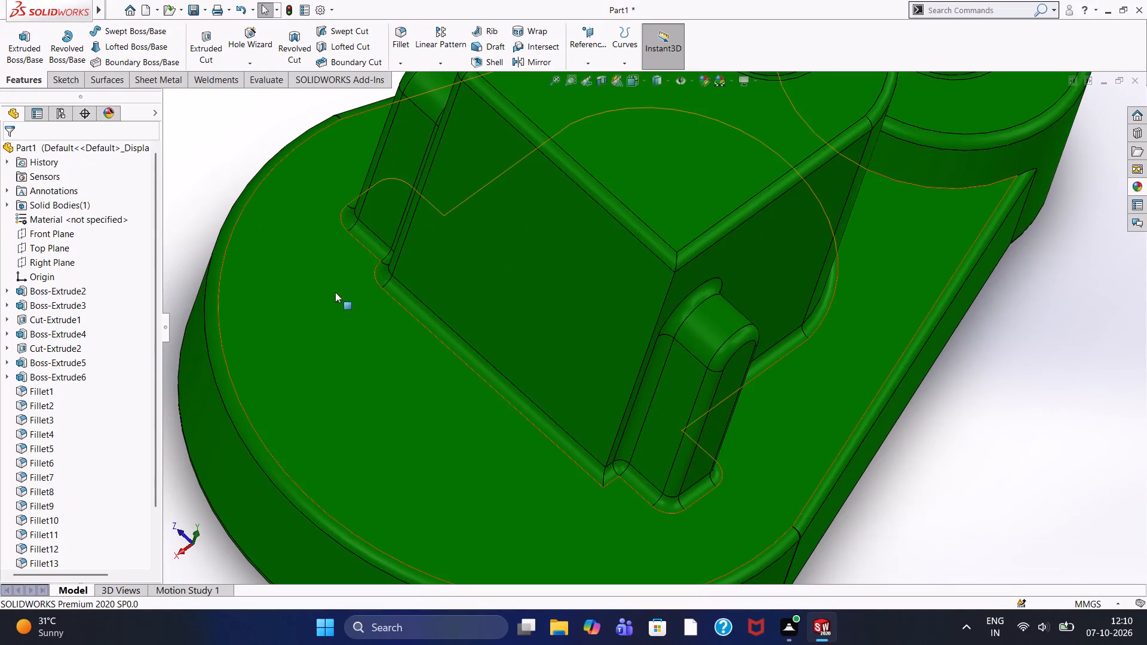
Examine the filleted block, its two side bosses and their junctions with the base plate from several angles.
{"action": "middle_click_drag", "start_coordinate": [234, 156], "coordinate": [272, 242]}
{"action": "scroll", "coordinate": [326, 201], "scroll_direction": "up", "scroll_amount": 2}
{"action": "middle_click_drag", "start_coordinate": [323, 196], "coordinate": [339, 288]}
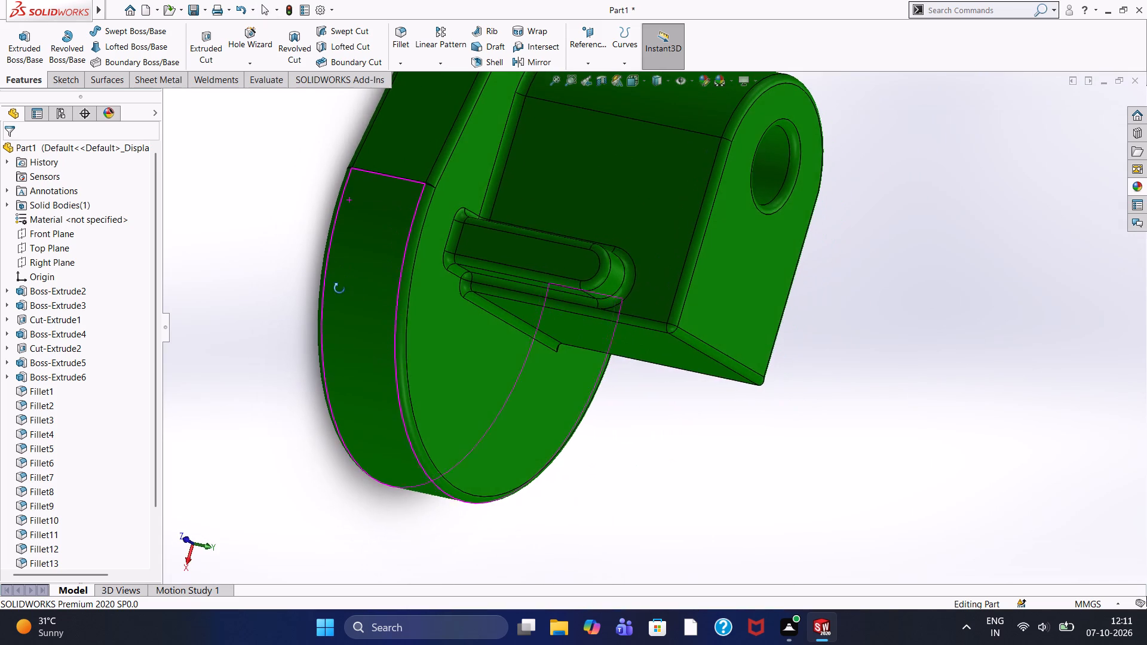
{"action": "middle_click_drag", "start_coordinate": [339, 288], "coordinate": [249, 305]}
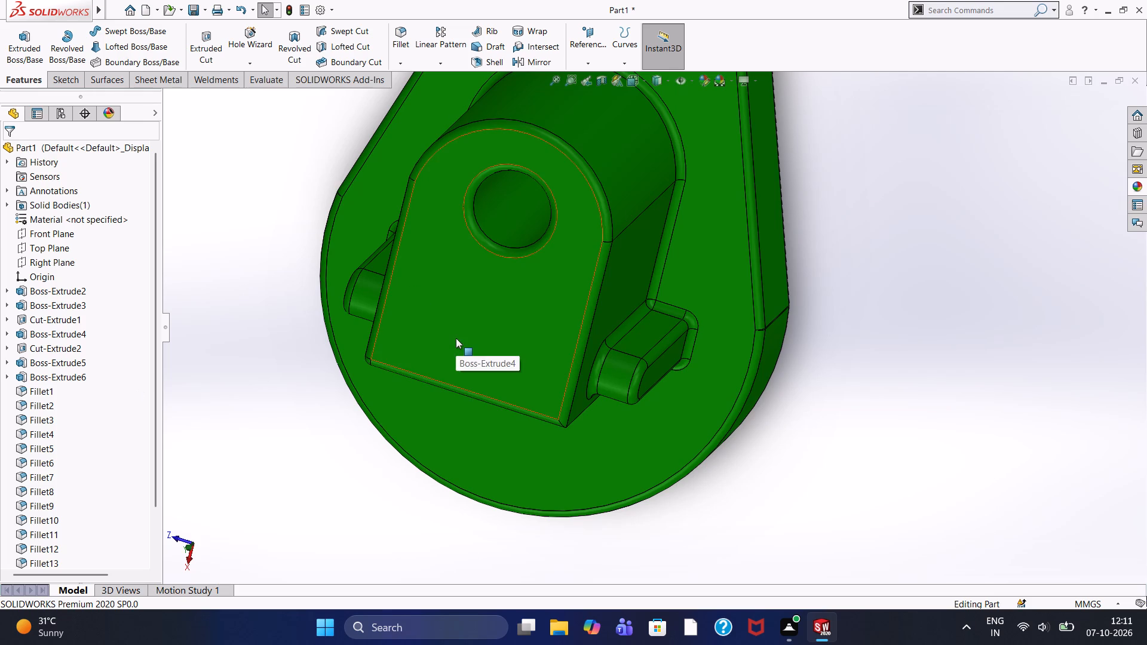
{"action": "scroll", "coordinate": [529, 342], "scroll_direction": "up", "scroll_amount": 1}
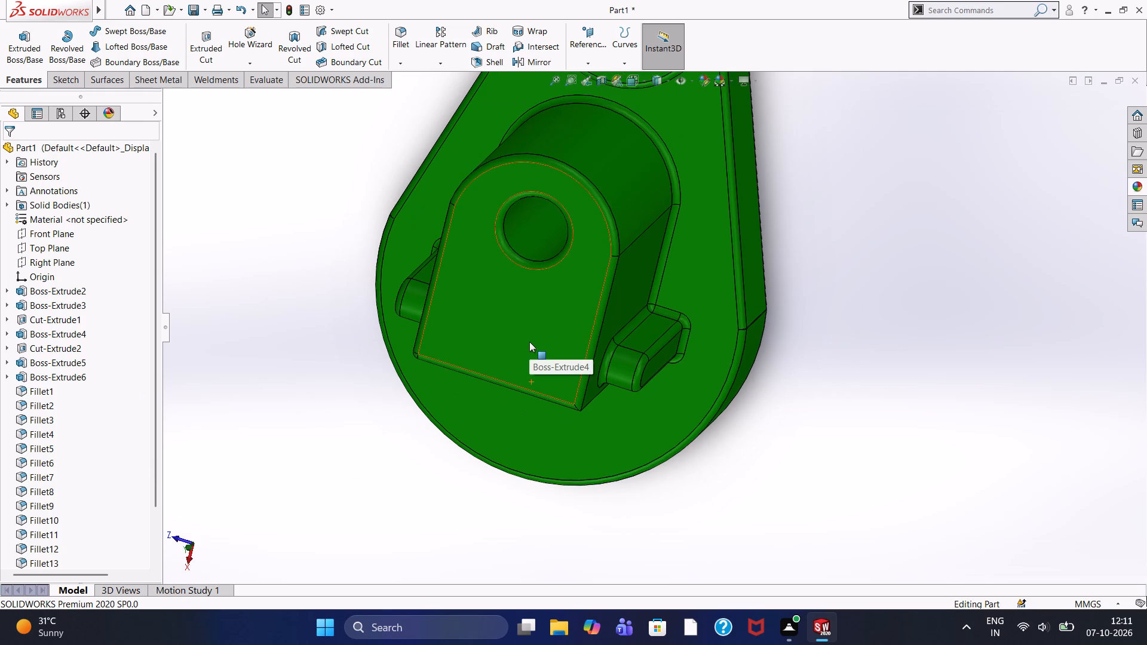
{"action": "scroll", "coordinate": [529, 342], "scroll_direction": "down", "scroll_amount": 1}
{"action": "scroll", "coordinate": [529, 342], "scroll_direction": "up", "scroll_amount": 2}
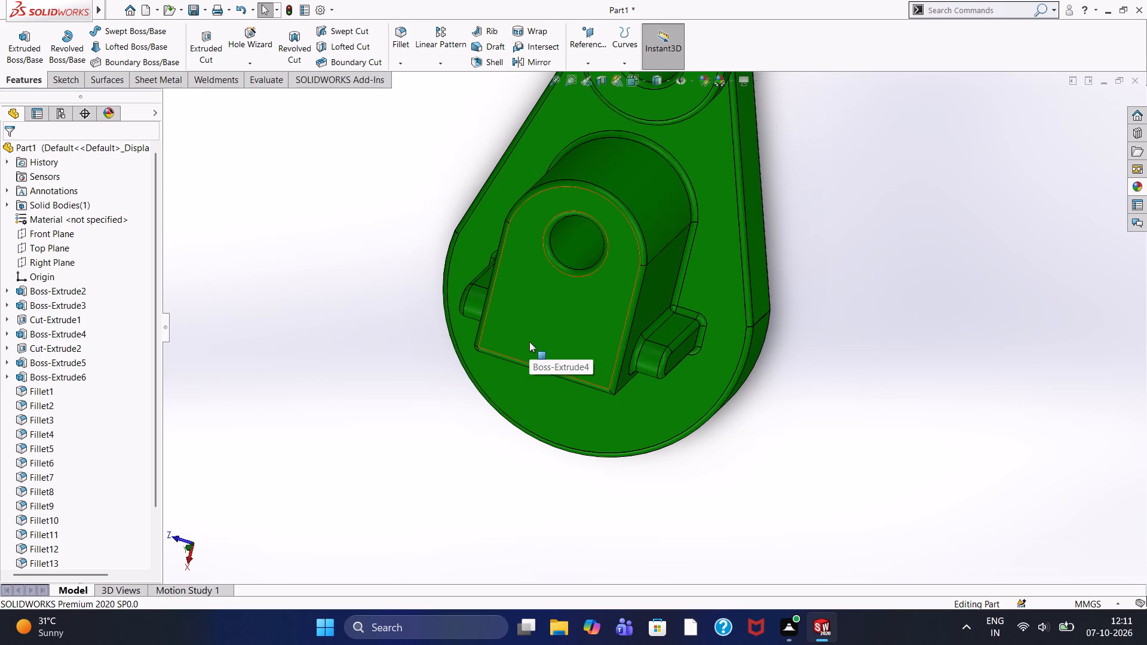
{"action": "scroll", "coordinate": [529, 342], "scroll_direction": "down", "scroll_amount": 1}
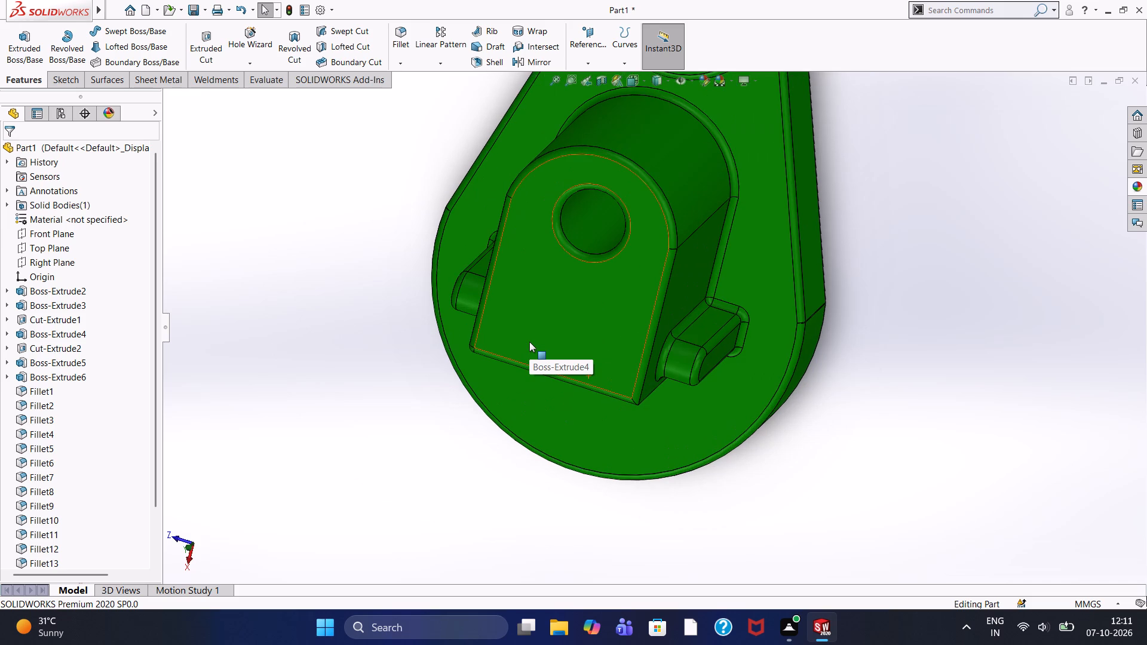
{"action": "scroll", "coordinate": [529, 342], "scroll_direction": "down", "scroll_amount": 1}
{"action": "scroll", "coordinate": [529, 342], "scroll_direction": "up", "scroll_amount": 6}
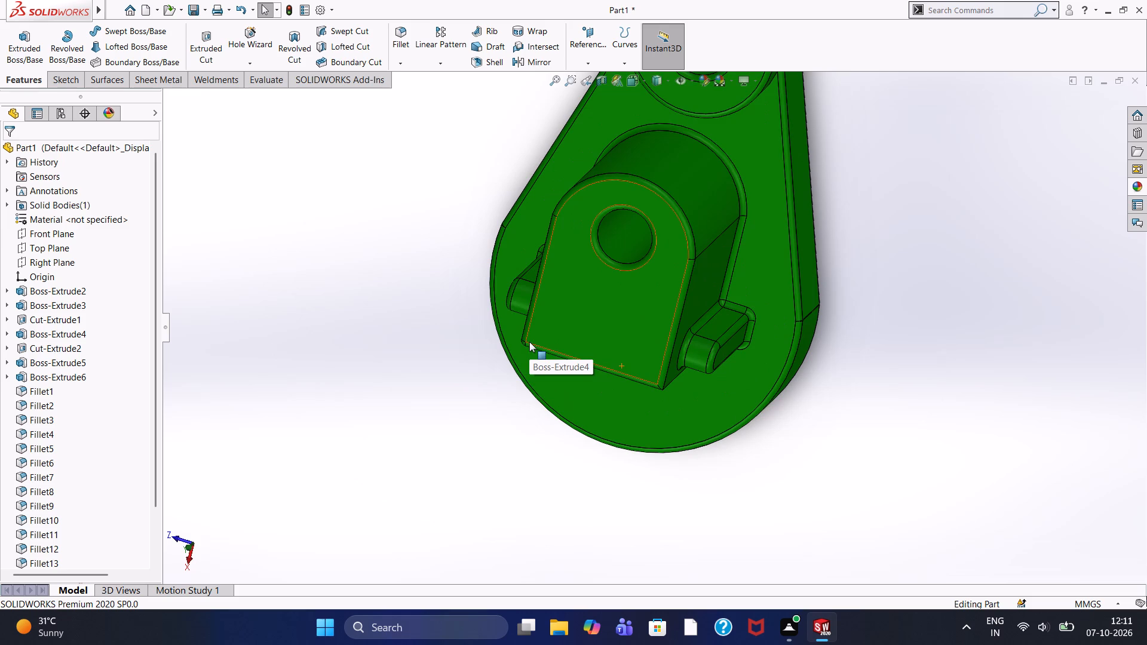
{"action": "scroll", "coordinate": [586, 321], "scroll_direction": "up", "scroll_amount": 8}
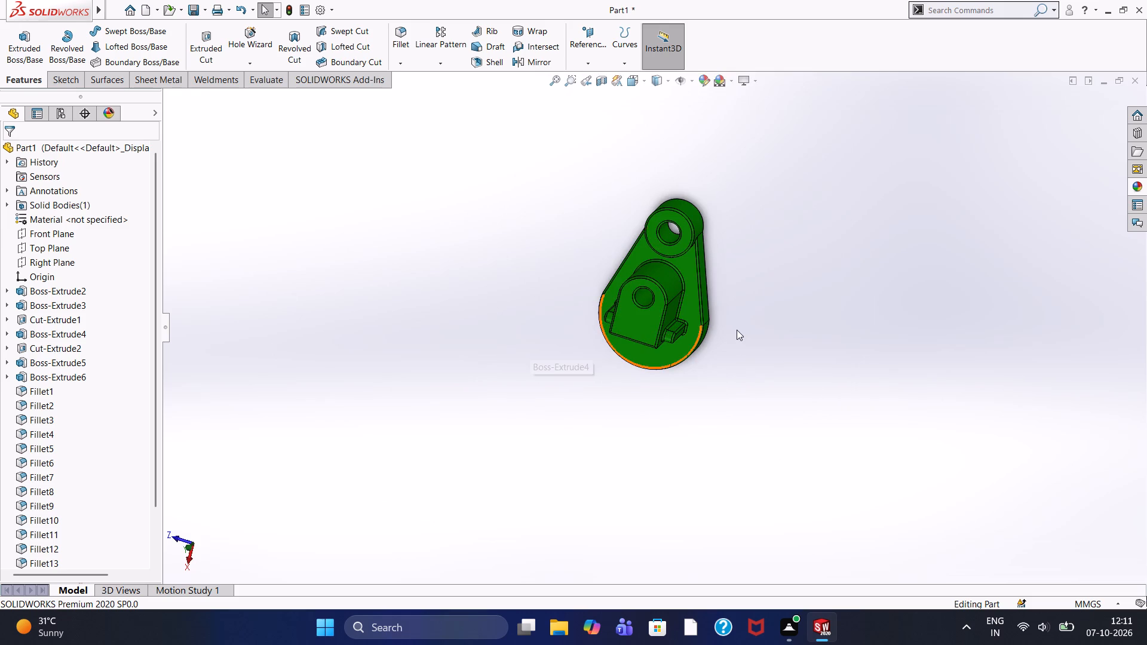
{"action": "middle_click_drag", "start_coordinate": [737, 330], "coordinate": [751, 231]}
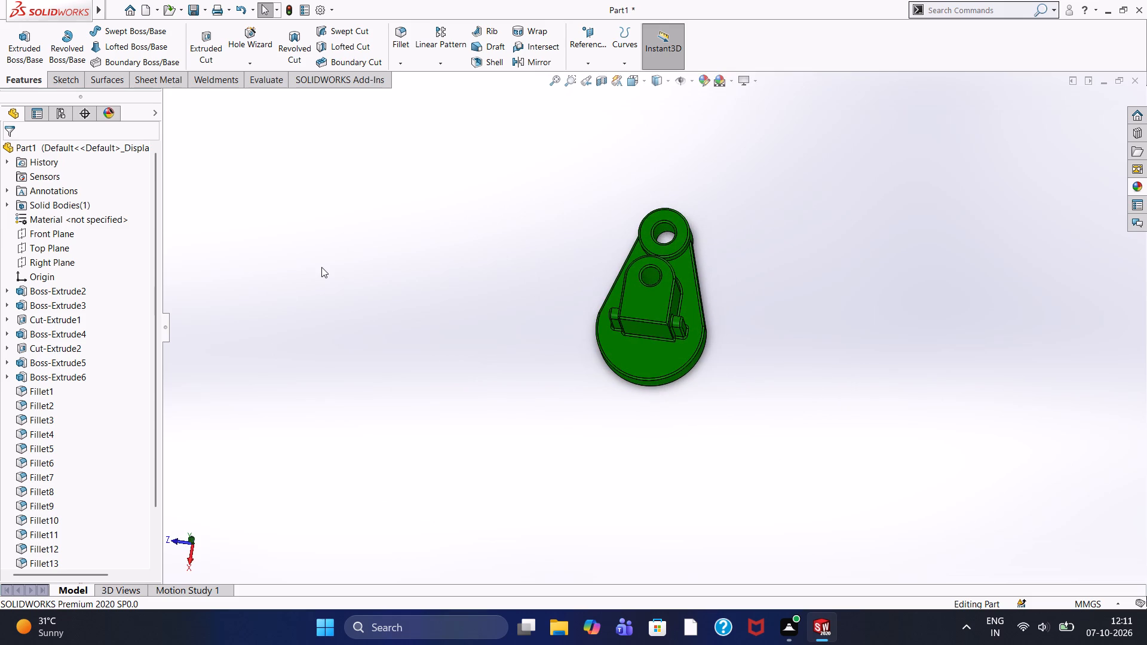
Examine the round boss, the holes in the boss and block, and the filleted edges along the base plate.
{"action": "scroll", "coordinate": [558, 200], "scroll_direction": "down", "scroll_amount": 1}
{"action": "scroll", "coordinate": [681, 257], "scroll_direction": "down", "scroll_amount": 5}
{"action": "scroll", "coordinate": [723, 374], "scroll_direction": "down", "scroll_amount": 3}
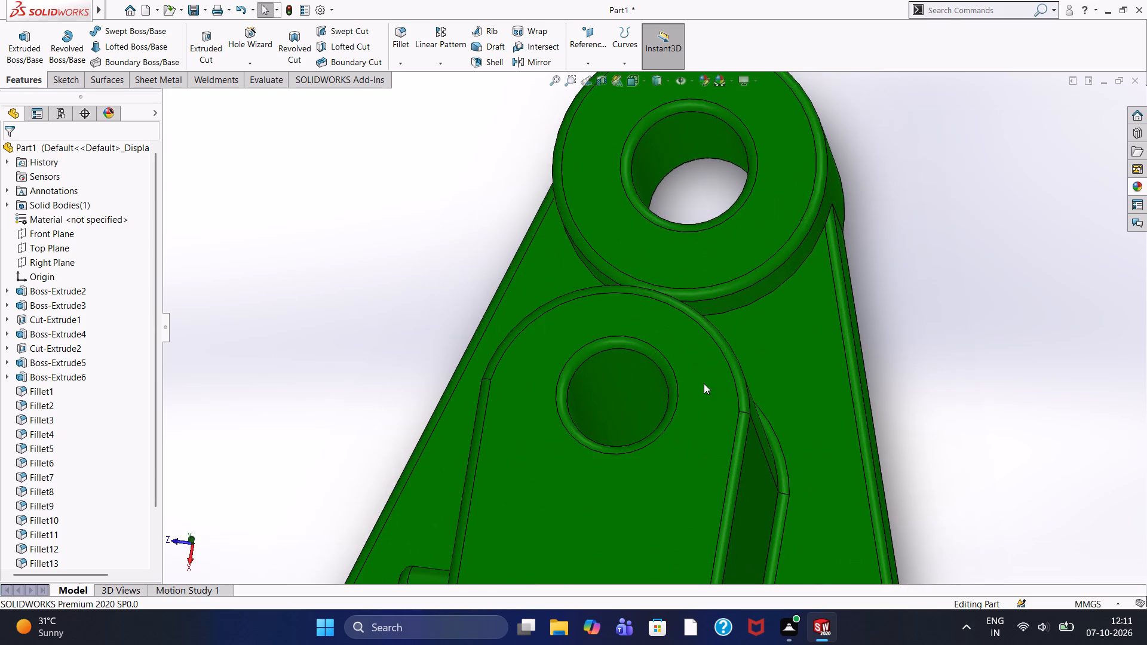
{"action": "scroll", "coordinate": [614, 385], "scroll_direction": "up", "scroll_amount": 3}
{"action": "scroll", "coordinate": [614, 385], "scroll_direction": "down", "scroll_amount": 2}
{"action": "scroll", "coordinate": [556, 334], "scroll_direction": "up", "scroll_amount": 4}
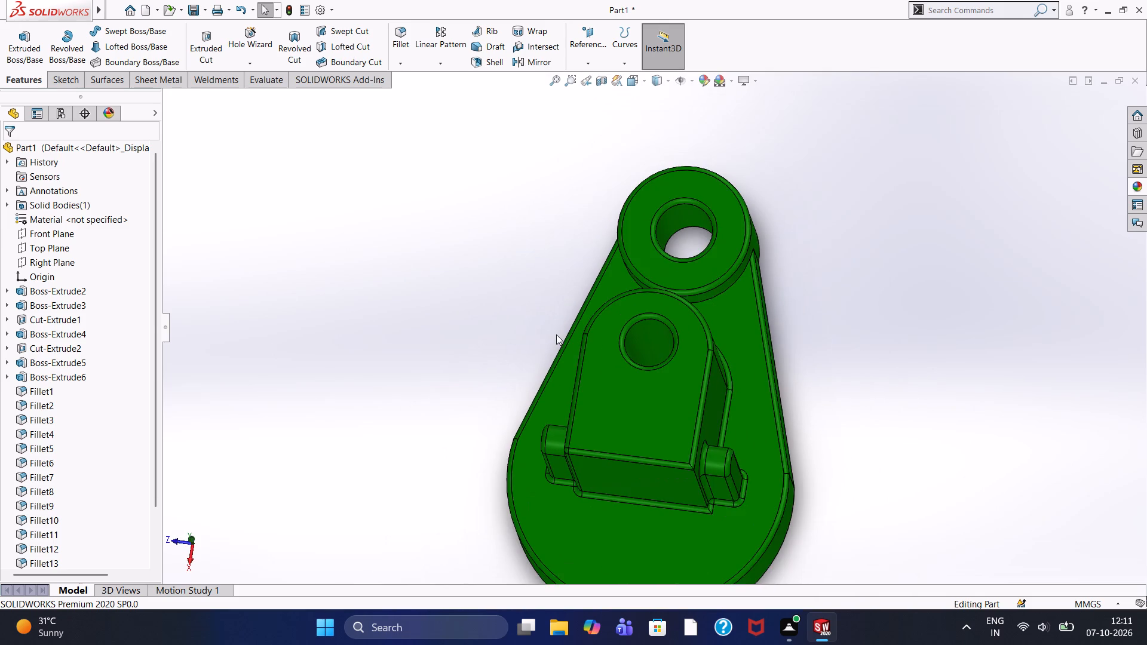
{"action": "scroll", "coordinate": [556, 334], "scroll_direction": "down", "scroll_amount": 3}
{"action": "scroll", "coordinate": [560, 330], "scroll_direction": "up", "scroll_amount": 2}
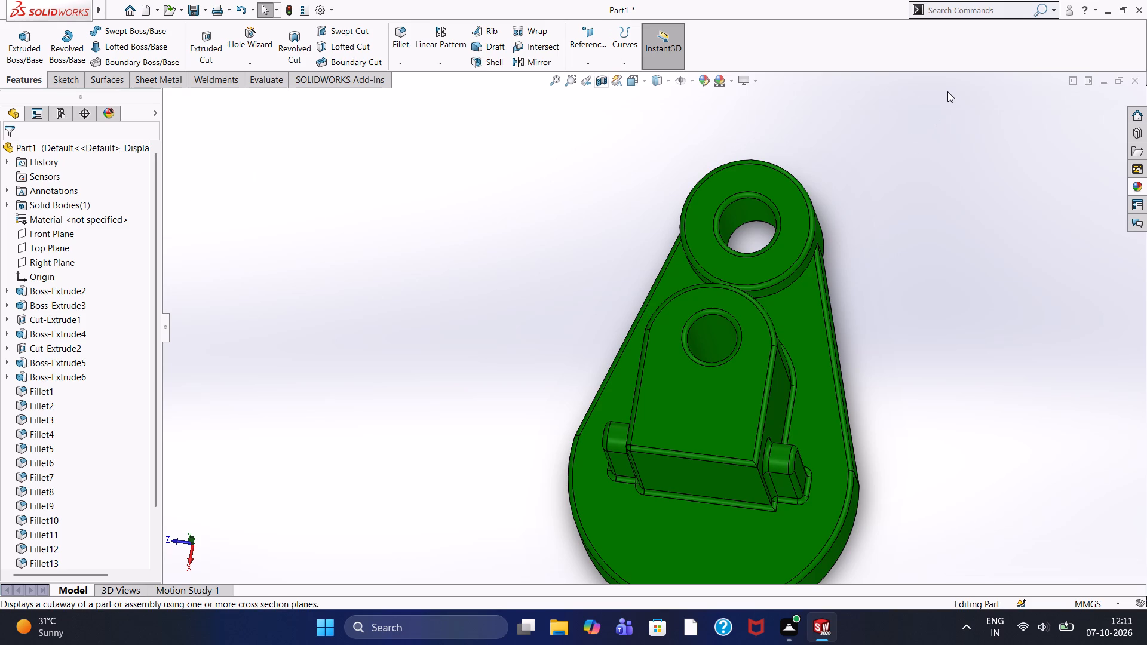
{"action": "scroll", "coordinate": [947, 91], "scroll_direction": "down", "scroll_amount": 4}
{"action": "scroll", "coordinate": [332, 434], "scroll_direction": "up", "scroll_amount": 3}
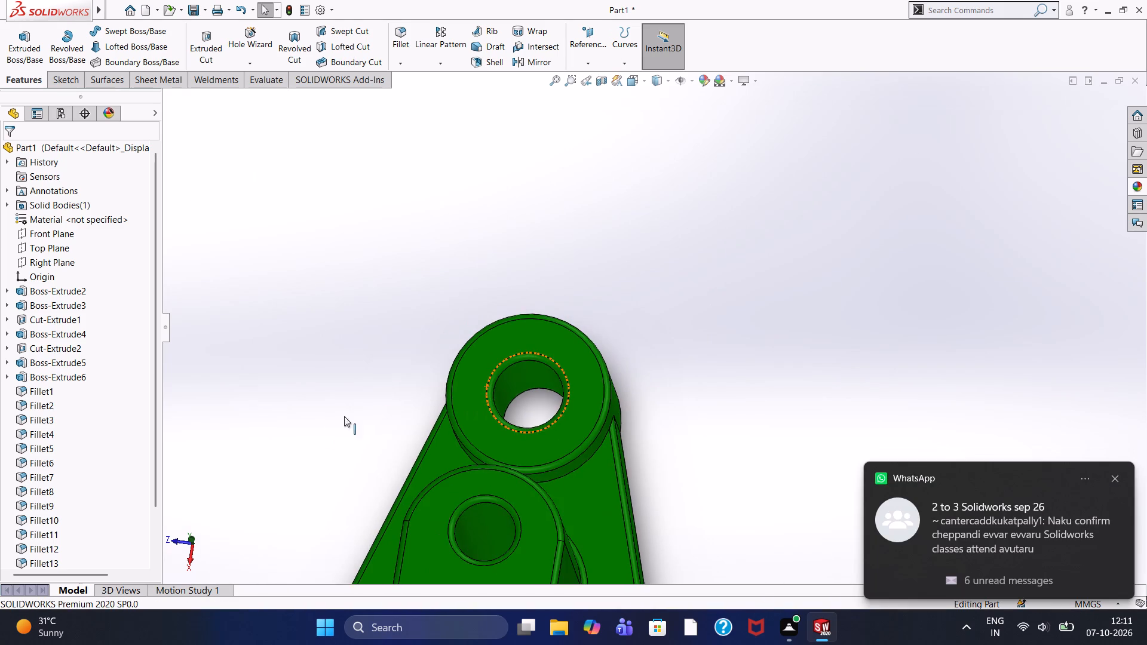
{"action": "scroll", "coordinate": [517, 392], "scroll_direction": "up", "scroll_amount": 5}
{"action": "scroll", "coordinate": [517, 392], "scroll_direction": "down", "scroll_amount": 1}
{"action": "scroll", "coordinate": [518, 392], "scroll_direction": "up", "scroll_amount": 1}
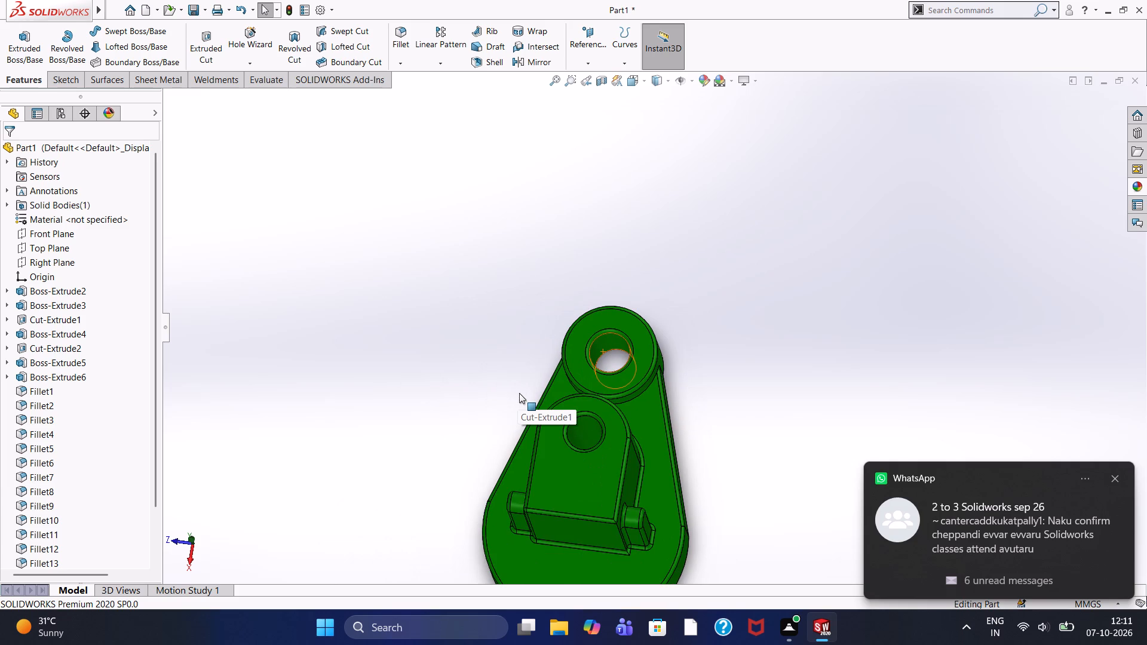
{"action": "scroll", "coordinate": [520, 393], "scroll_direction": "down", "scroll_amount": 1}
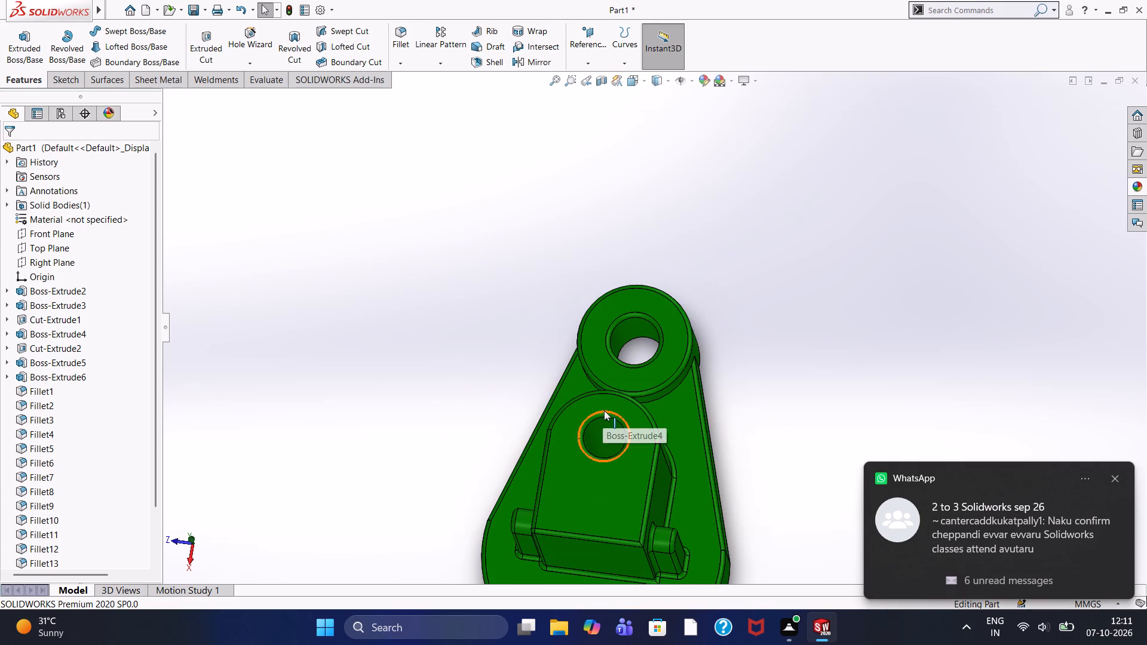
{"action": "scroll", "coordinate": [649, 352], "scroll_direction": "down", "scroll_amount": 4}
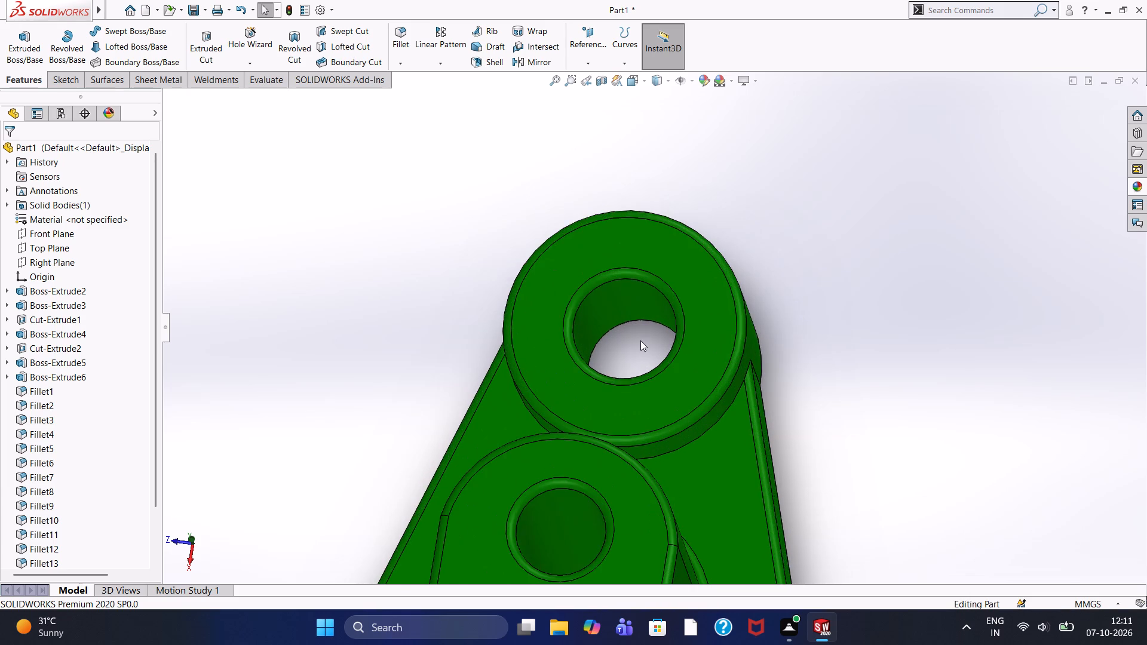
{"action": "scroll", "coordinate": [640, 340], "scroll_direction": "up", "scroll_amount": 4}
{"action": "scroll", "coordinate": [640, 340], "scroll_direction": "down", "scroll_amount": 2}
{"action": "scroll", "coordinate": [640, 340], "scroll_direction": "up", "scroll_amount": 8}
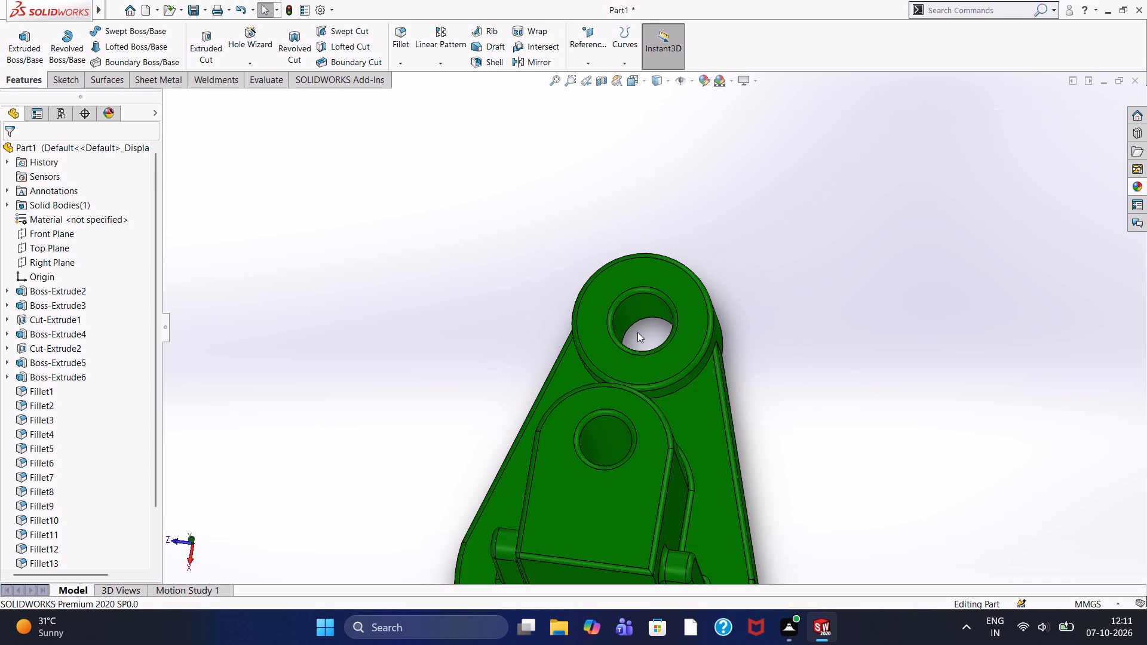
{"action": "scroll", "coordinate": [639, 330], "scroll_direction": "up", "scroll_amount": 5}
{"action": "scroll", "coordinate": [642, 331], "scroll_direction": "down", "scroll_amount": 3}
{"action": "middle_click_drag", "start_coordinate": [785, 376], "coordinate": [741, 374]}
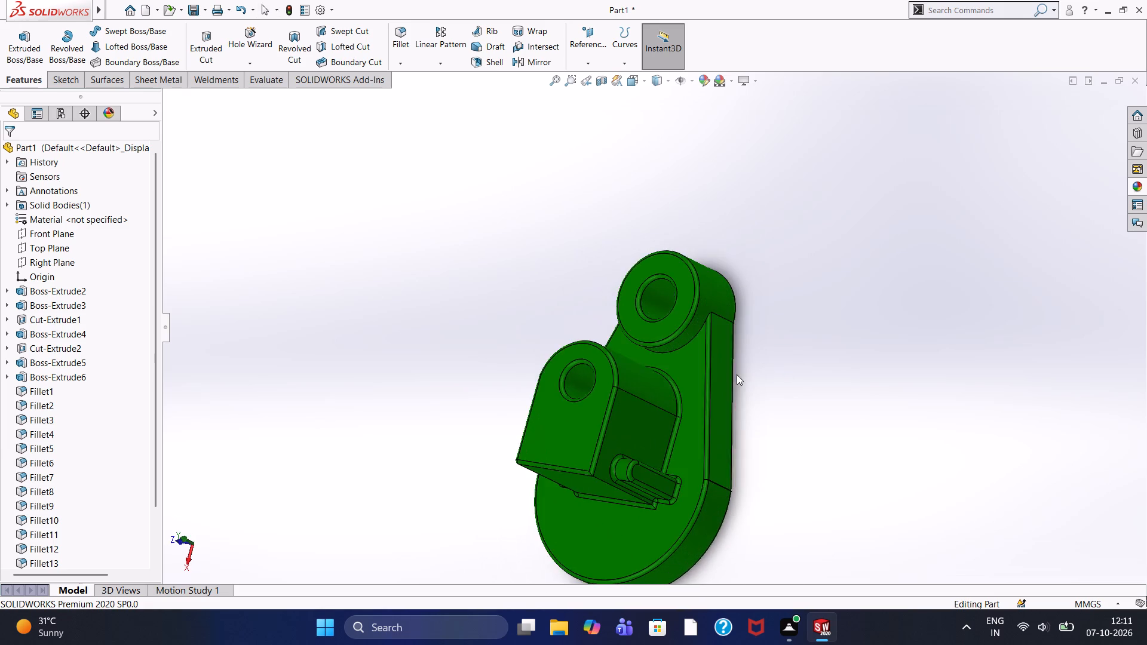
{"action": "middle_click", "coordinate": [737, 374]}
{"action": "middle_click_drag", "start_coordinate": [725, 374], "coordinate": [717, 374]}
{"action": "middle_click_drag", "start_coordinate": [717, 374], "coordinate": [716, 380]}
{"action": "middle_click", "coordinate": [716, 380]}
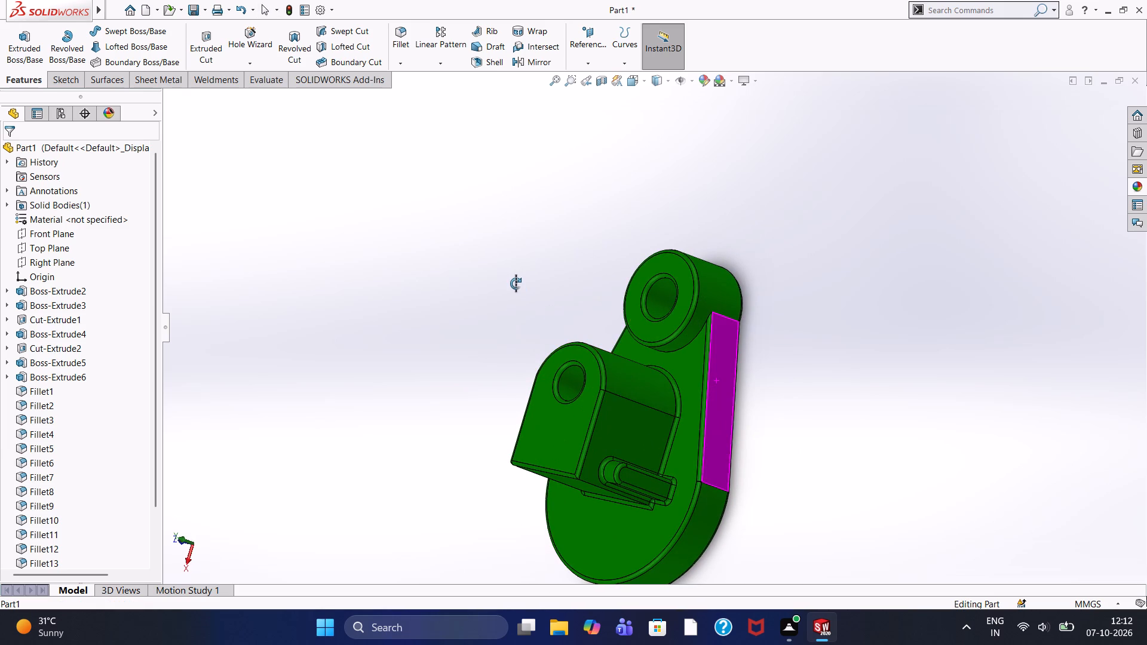
{"action": "scroll", "coordinate": [516, 283], "scroll_direction": "down", "scroll_amount": 3}
{"action": "middle_click_drag", "start_coordinate": [535, 298], "coordinate": [591, 289]}
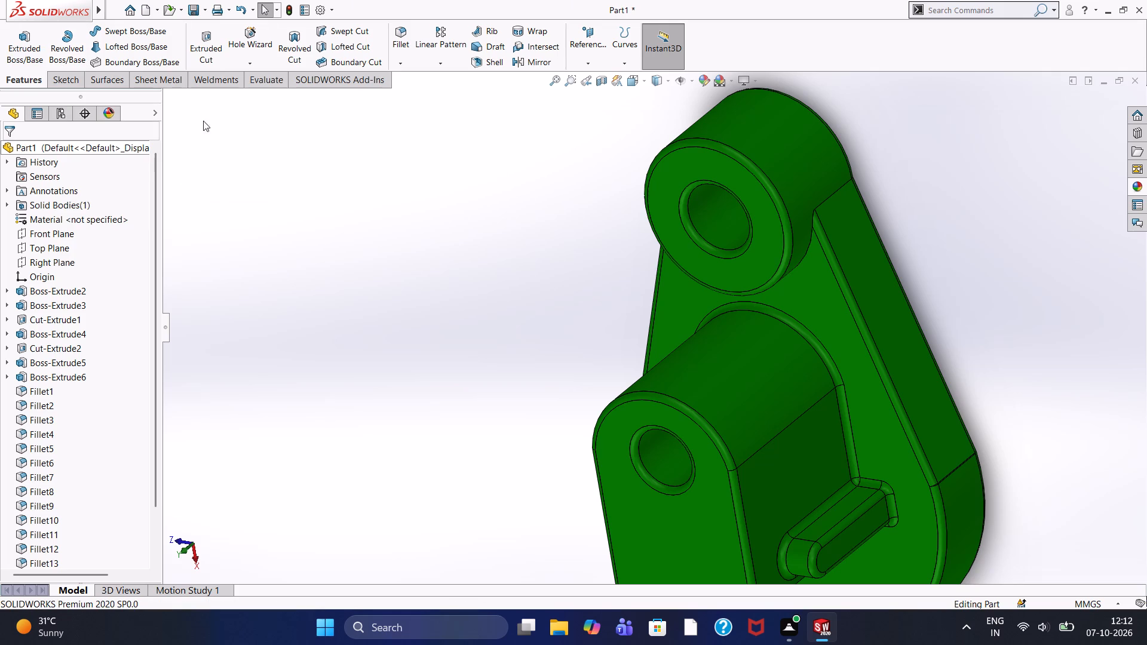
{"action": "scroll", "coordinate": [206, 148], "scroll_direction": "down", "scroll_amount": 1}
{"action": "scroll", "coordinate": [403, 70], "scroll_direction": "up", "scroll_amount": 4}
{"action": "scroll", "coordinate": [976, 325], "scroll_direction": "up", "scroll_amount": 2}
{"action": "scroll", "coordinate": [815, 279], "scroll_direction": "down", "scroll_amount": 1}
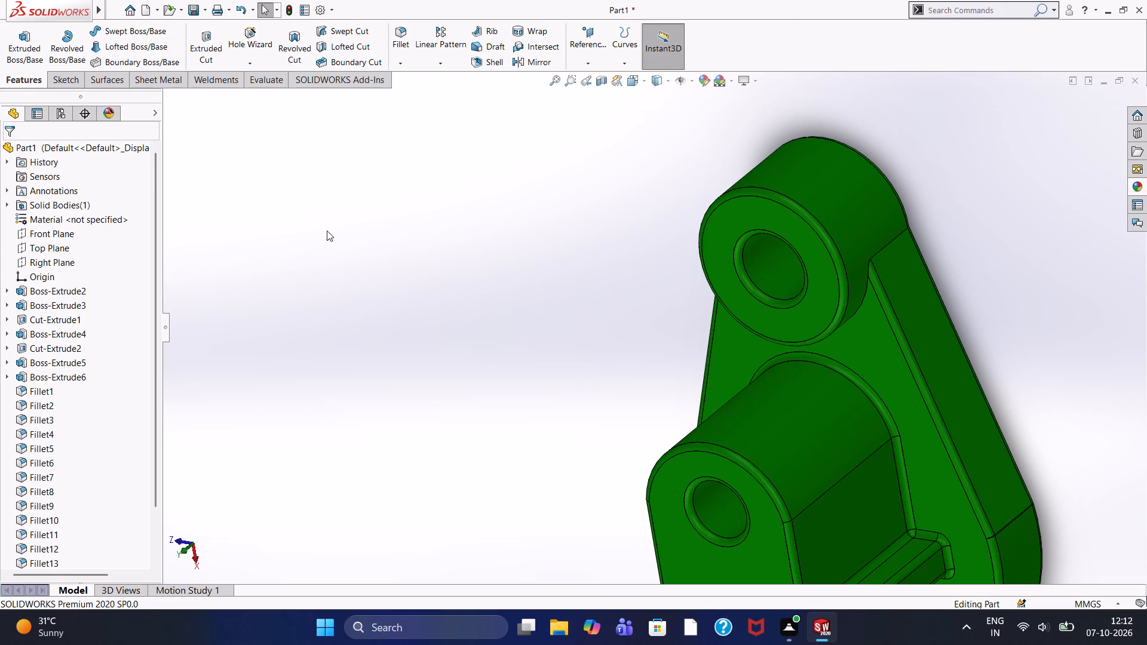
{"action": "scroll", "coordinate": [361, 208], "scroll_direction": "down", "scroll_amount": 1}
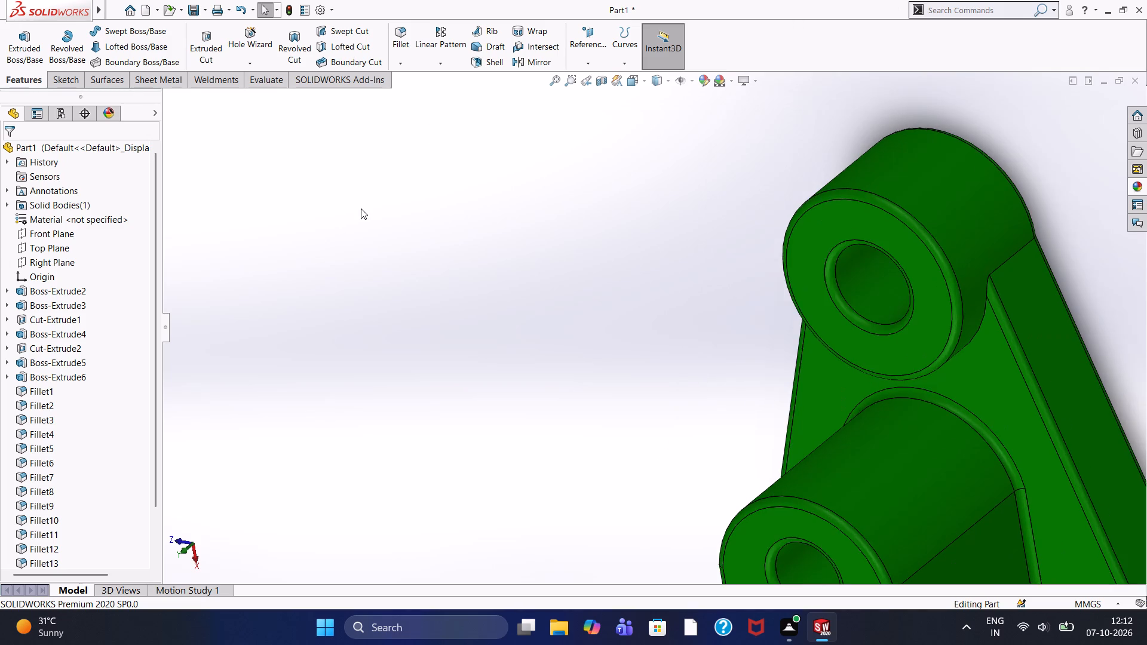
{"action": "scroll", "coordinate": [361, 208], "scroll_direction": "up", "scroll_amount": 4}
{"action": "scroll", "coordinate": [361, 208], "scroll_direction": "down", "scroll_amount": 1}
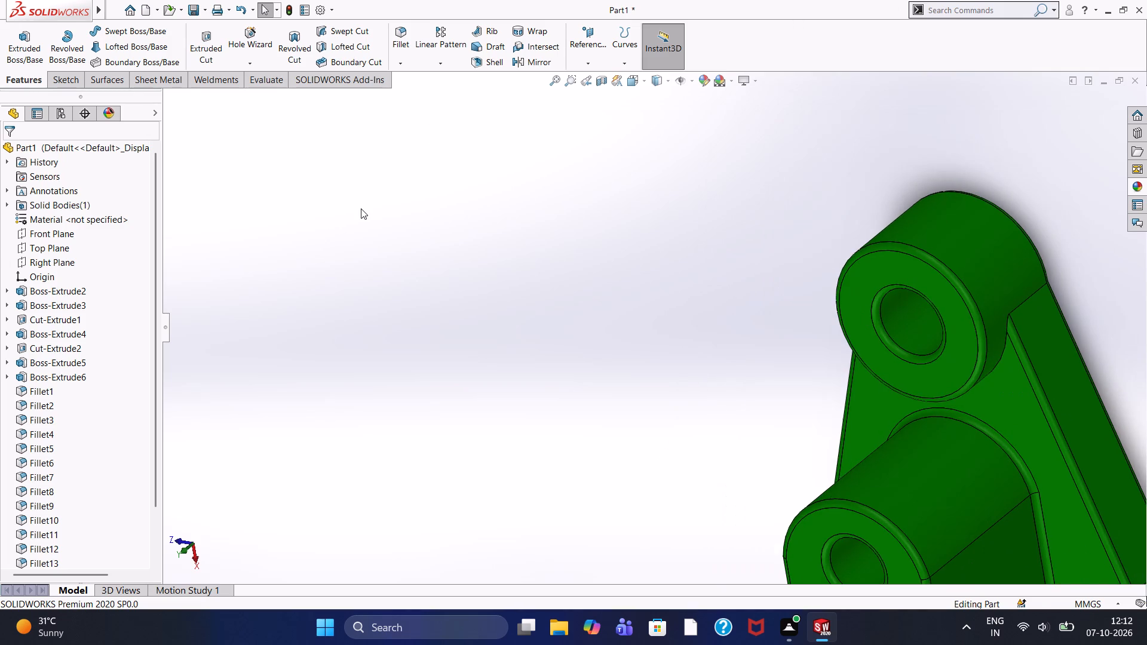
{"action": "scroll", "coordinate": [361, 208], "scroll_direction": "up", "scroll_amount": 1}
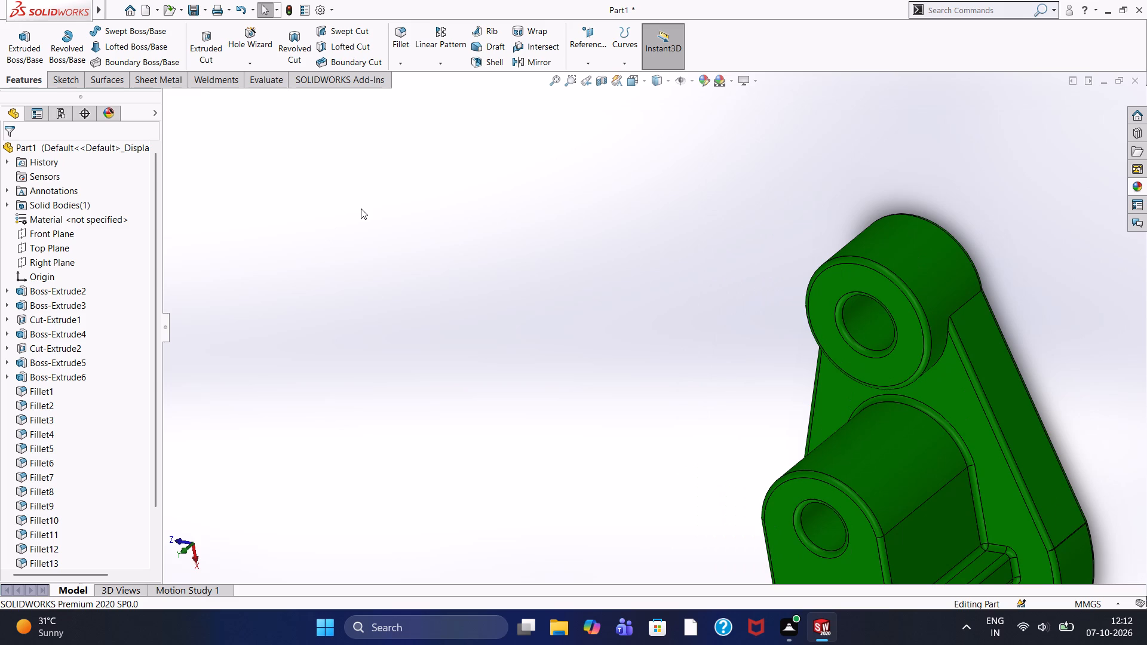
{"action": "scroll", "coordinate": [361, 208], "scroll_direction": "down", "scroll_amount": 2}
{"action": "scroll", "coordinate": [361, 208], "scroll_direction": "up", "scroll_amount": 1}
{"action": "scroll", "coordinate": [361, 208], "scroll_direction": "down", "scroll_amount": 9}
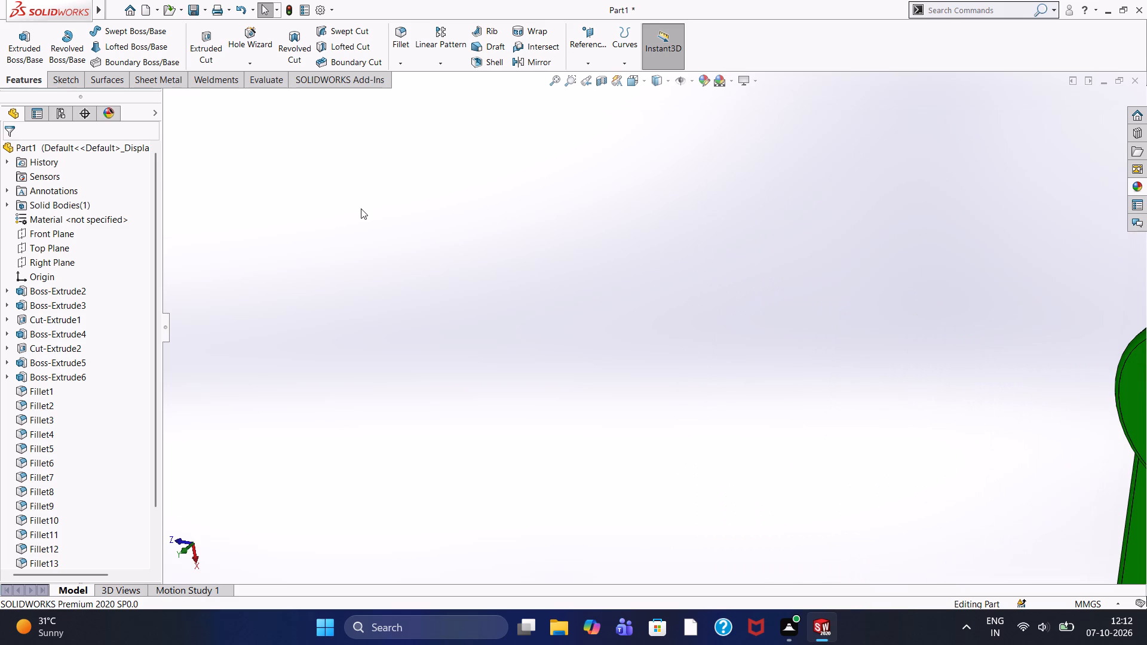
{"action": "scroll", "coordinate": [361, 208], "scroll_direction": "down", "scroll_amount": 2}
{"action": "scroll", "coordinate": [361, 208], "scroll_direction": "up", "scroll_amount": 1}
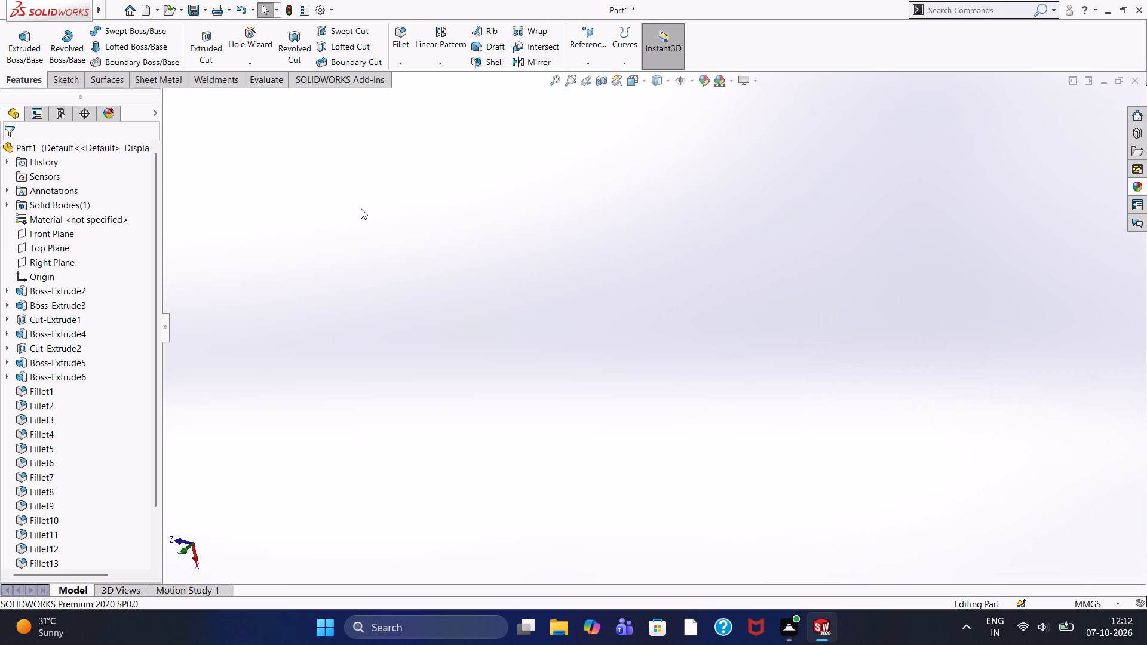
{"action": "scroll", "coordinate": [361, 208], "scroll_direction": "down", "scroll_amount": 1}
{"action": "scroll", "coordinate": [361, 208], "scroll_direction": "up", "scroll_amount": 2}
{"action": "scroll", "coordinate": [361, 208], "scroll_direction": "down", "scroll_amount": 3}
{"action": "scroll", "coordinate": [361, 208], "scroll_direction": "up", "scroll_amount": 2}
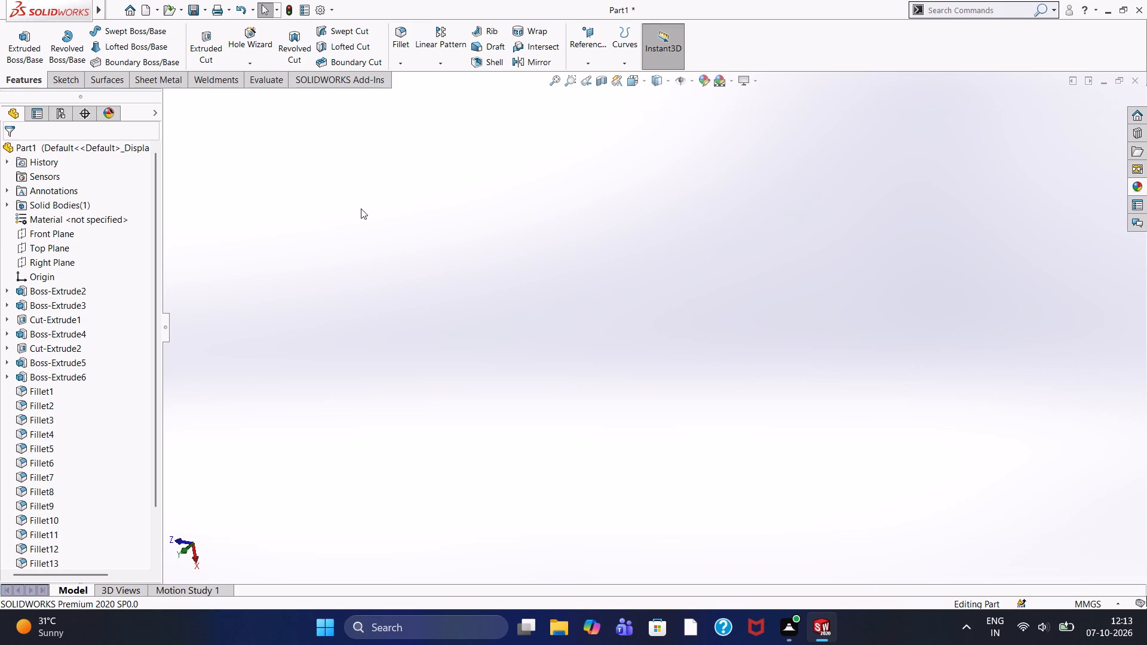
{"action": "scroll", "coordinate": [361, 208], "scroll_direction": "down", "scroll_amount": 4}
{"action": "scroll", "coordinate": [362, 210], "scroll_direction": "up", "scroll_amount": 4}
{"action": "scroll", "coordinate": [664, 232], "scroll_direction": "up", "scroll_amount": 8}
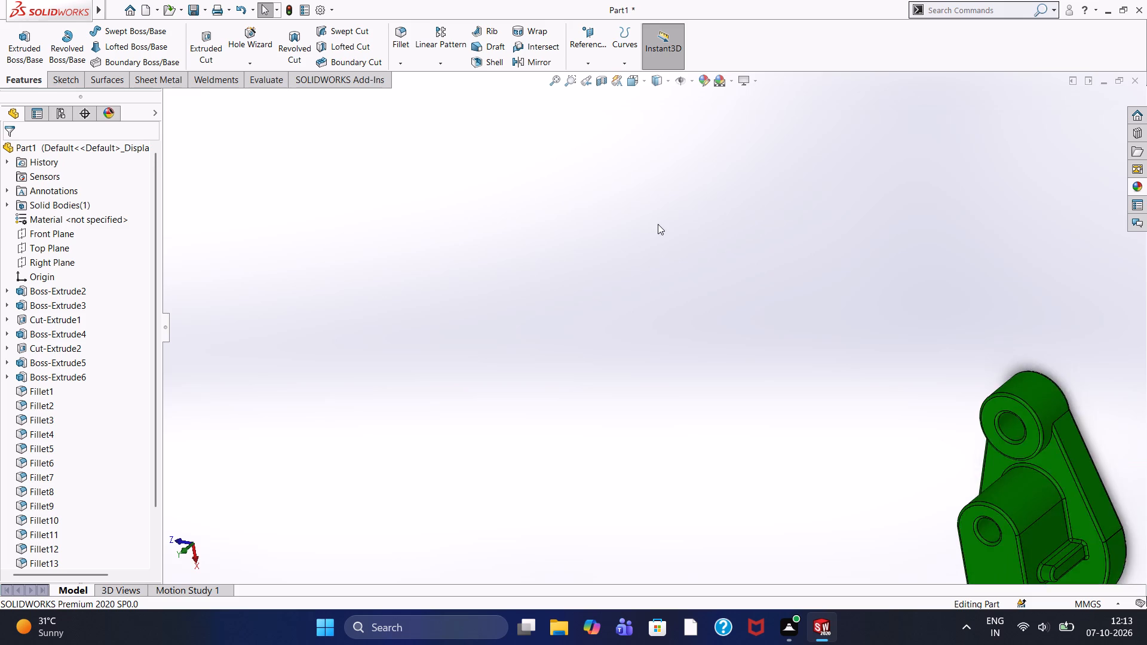
Examine the whole part, including the block's flat side face, its filleted edges and the adjoining rounded side boss.
{"action": "scroll", "coordinate": [657, 221], "scroll_direction": "up", "scroll_amount": 5}
{"action": "scroll", "coordinate": [1048, 453], "scroll_direction": "down", "scroll_amount": 3}
{"action": "scroll", "coordinate": [651, 378], "scroll_direction": "down", "scroll_amount": 1}
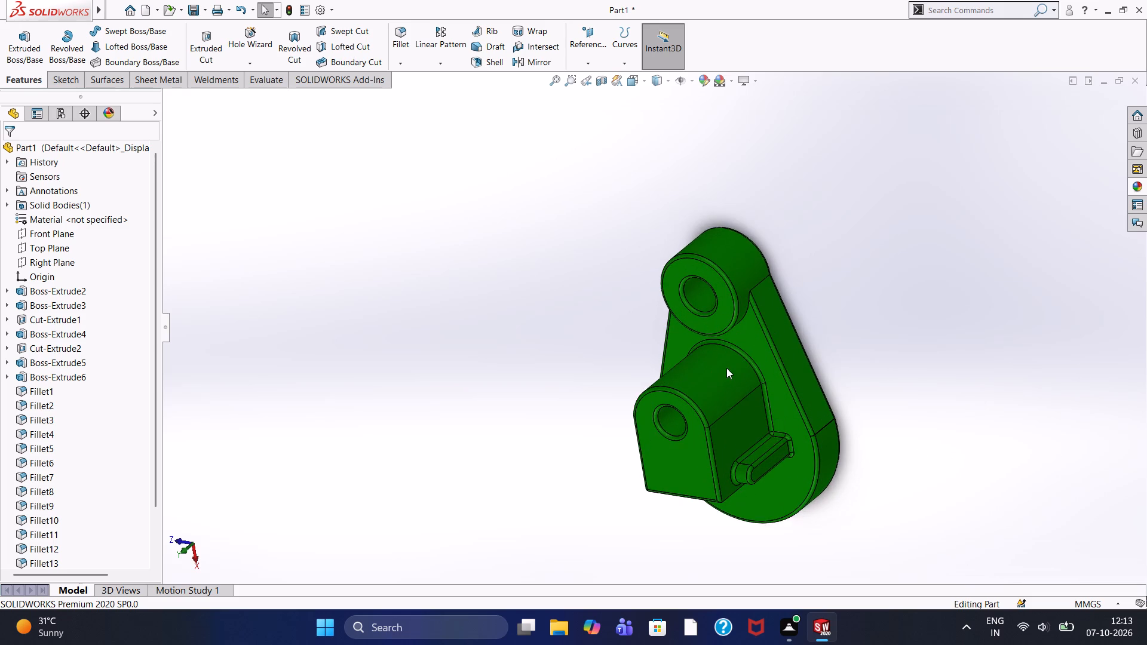
{"action": "scroll", "coordinate": [726, 368], "scroll_direction": "up", "scroll_amount": 1}
{"action": "scroll", "coordinate": [668, 358], "scroll_direction": "down", "scroll_amount": 2}
{"action": "middle_click_drag", "start_coordinate": [579, 376], "coordinate": [608, 199]}
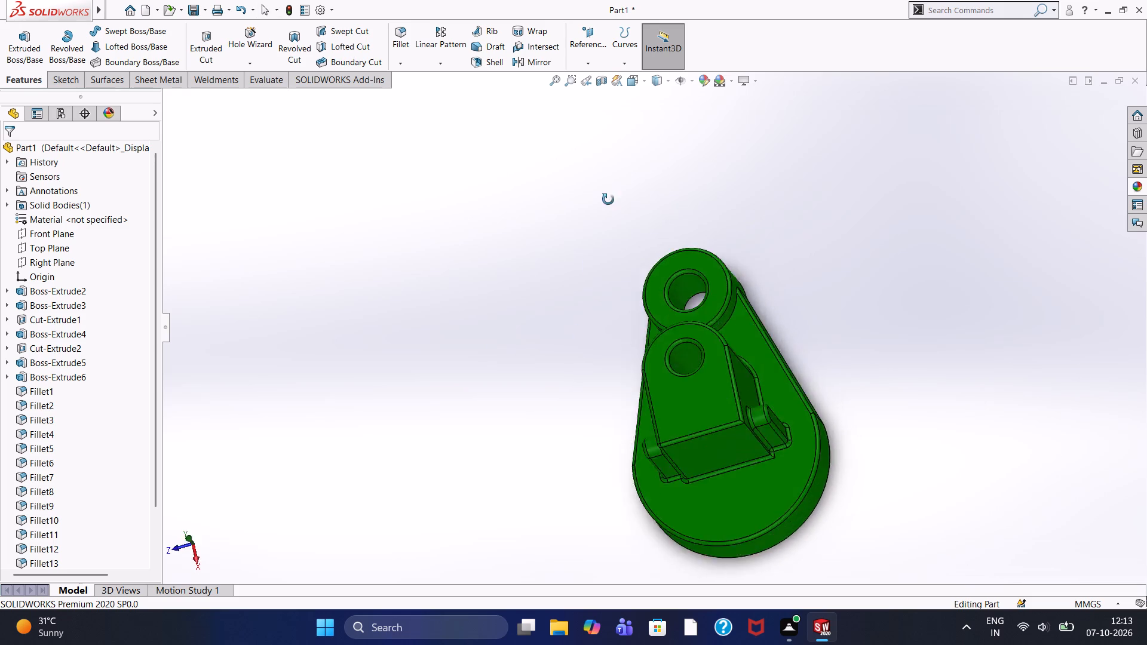
{"action": "middle_click_drag", "start_coordinate": [608, 199], "coordinate": [689, 149]}
{"action": "scroll", "coordinate": [747, 331], "scroll_direction": "down", "scroll_amount": 4}
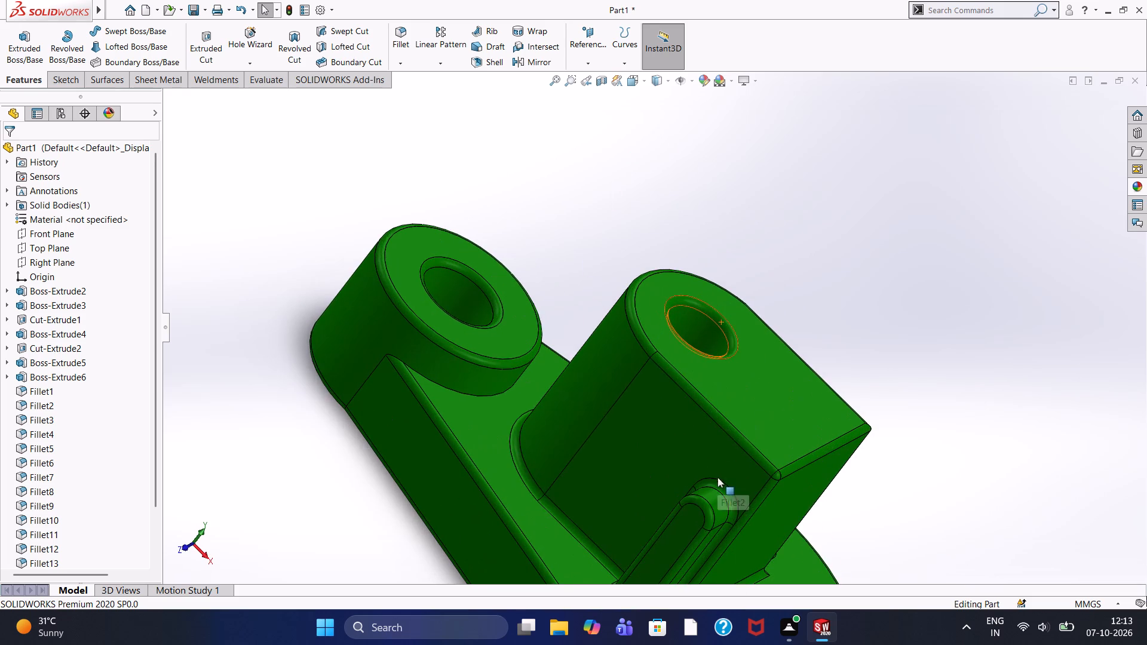
{"action": "scroll", "coordinate": [731, 462], "scroll_direction": "down", "scroll_amount": 3}
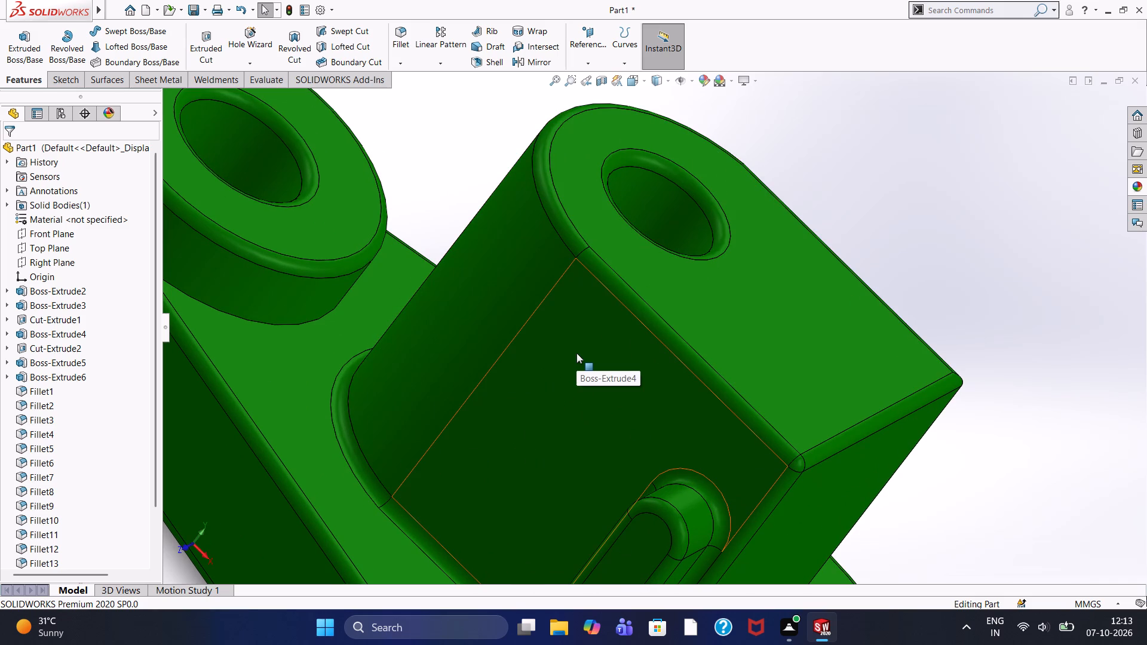
{"action": "scroll", "coordinate": [576, 353], "scroll_direction": "down", "scroll_amount": 1}
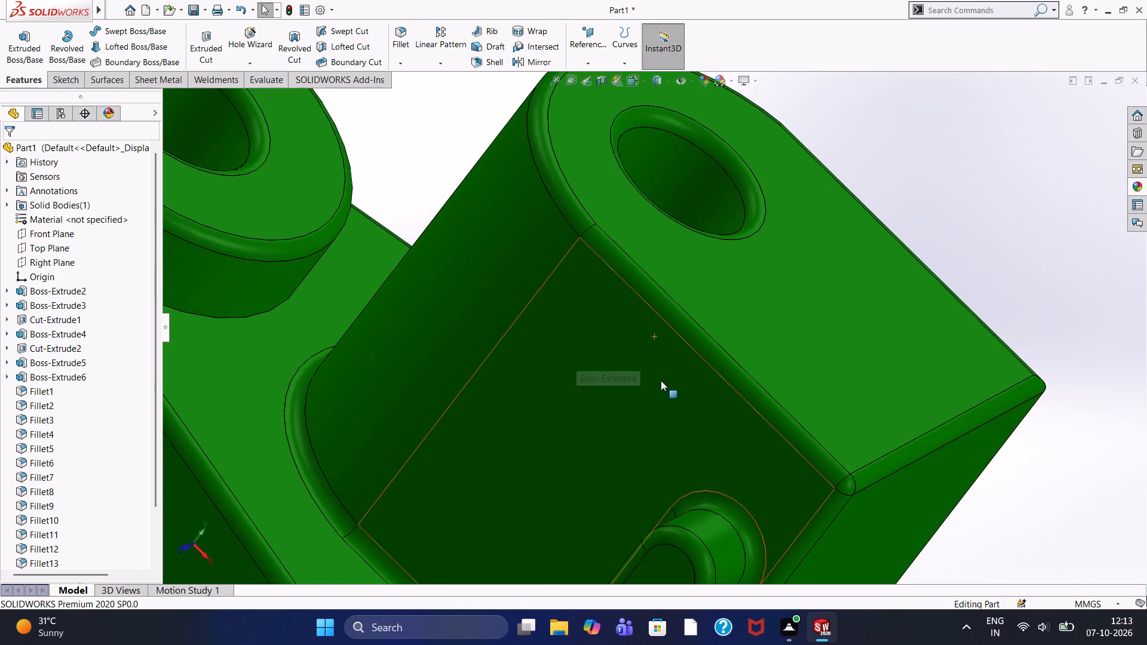
{"action": "scroll", "coordinate": [652, 371], "scroll_direction": "up", "scroll_amount": 1}
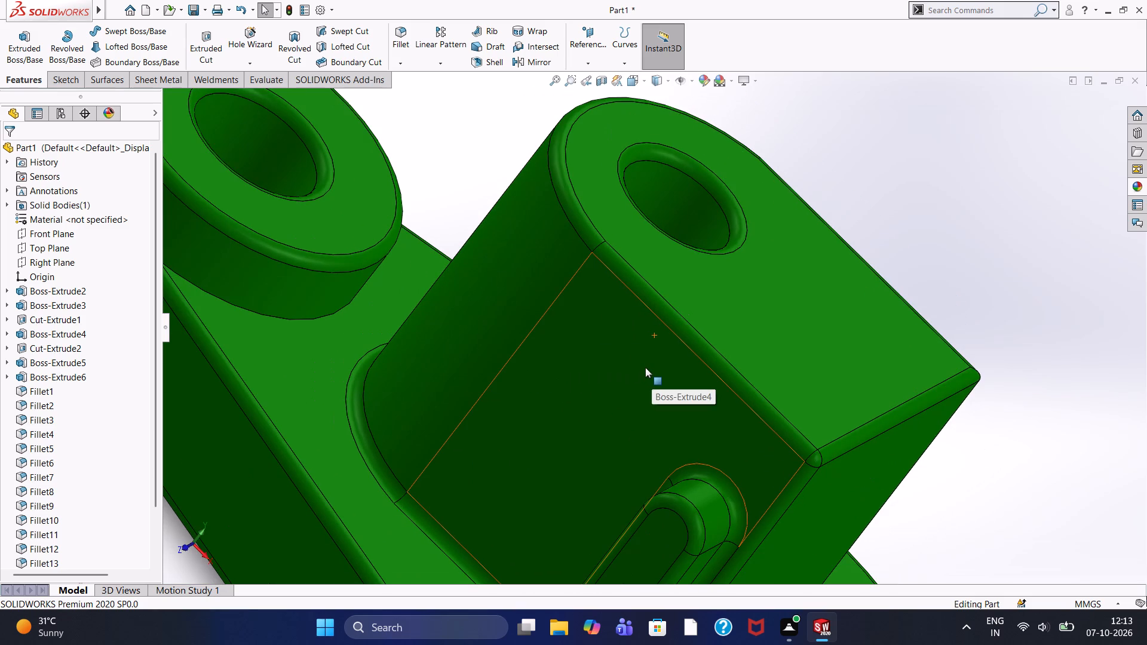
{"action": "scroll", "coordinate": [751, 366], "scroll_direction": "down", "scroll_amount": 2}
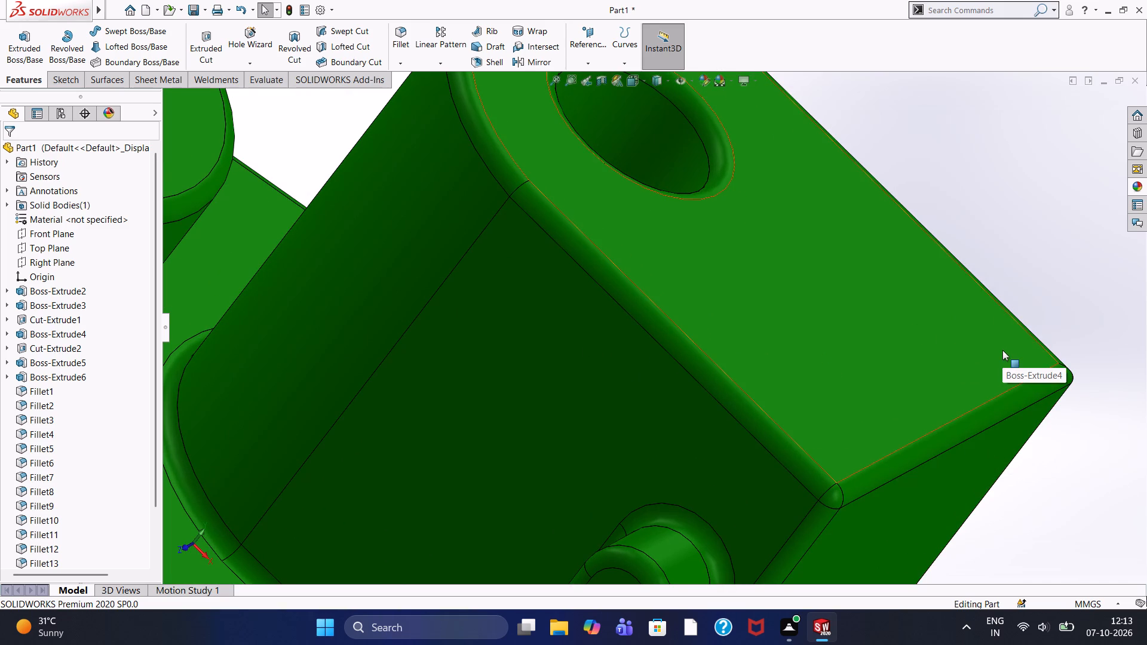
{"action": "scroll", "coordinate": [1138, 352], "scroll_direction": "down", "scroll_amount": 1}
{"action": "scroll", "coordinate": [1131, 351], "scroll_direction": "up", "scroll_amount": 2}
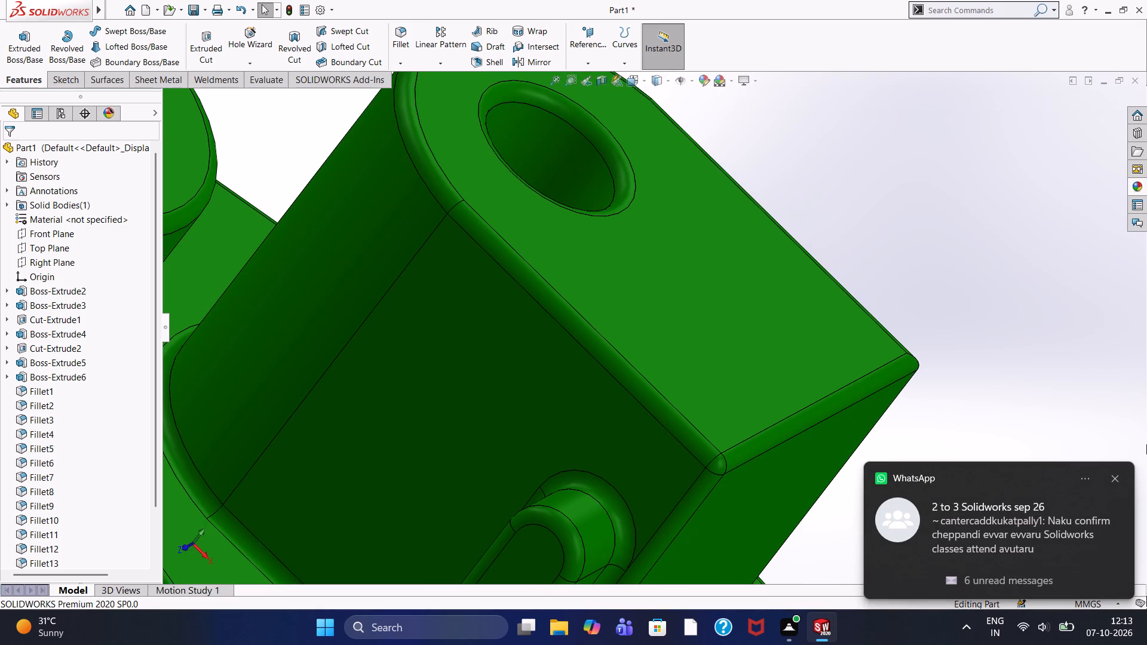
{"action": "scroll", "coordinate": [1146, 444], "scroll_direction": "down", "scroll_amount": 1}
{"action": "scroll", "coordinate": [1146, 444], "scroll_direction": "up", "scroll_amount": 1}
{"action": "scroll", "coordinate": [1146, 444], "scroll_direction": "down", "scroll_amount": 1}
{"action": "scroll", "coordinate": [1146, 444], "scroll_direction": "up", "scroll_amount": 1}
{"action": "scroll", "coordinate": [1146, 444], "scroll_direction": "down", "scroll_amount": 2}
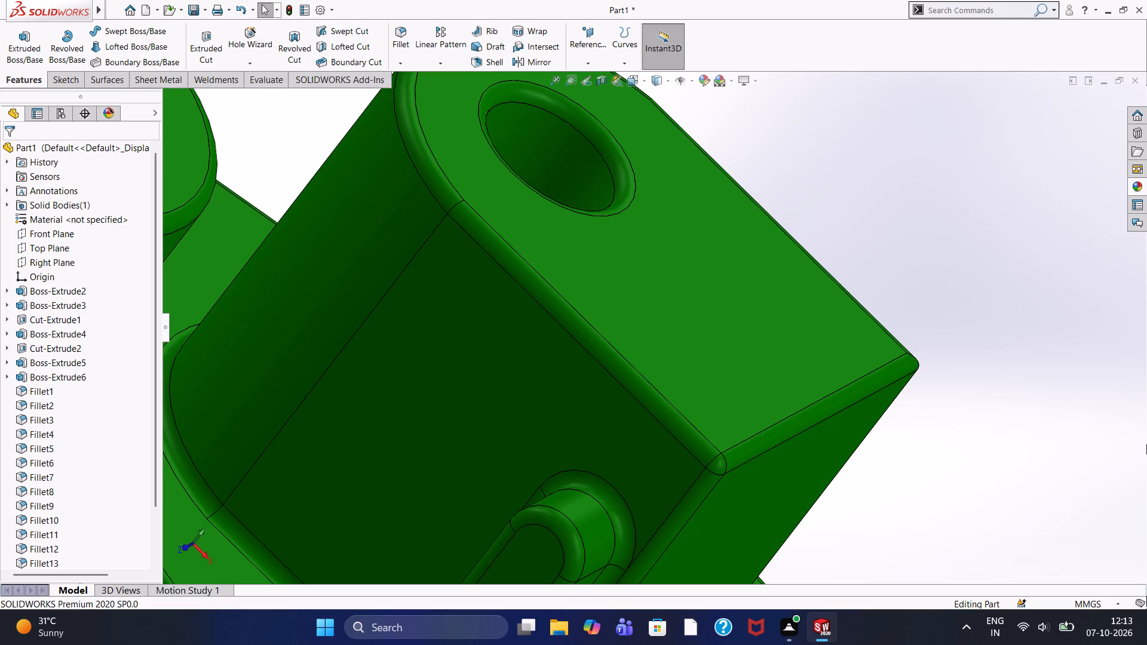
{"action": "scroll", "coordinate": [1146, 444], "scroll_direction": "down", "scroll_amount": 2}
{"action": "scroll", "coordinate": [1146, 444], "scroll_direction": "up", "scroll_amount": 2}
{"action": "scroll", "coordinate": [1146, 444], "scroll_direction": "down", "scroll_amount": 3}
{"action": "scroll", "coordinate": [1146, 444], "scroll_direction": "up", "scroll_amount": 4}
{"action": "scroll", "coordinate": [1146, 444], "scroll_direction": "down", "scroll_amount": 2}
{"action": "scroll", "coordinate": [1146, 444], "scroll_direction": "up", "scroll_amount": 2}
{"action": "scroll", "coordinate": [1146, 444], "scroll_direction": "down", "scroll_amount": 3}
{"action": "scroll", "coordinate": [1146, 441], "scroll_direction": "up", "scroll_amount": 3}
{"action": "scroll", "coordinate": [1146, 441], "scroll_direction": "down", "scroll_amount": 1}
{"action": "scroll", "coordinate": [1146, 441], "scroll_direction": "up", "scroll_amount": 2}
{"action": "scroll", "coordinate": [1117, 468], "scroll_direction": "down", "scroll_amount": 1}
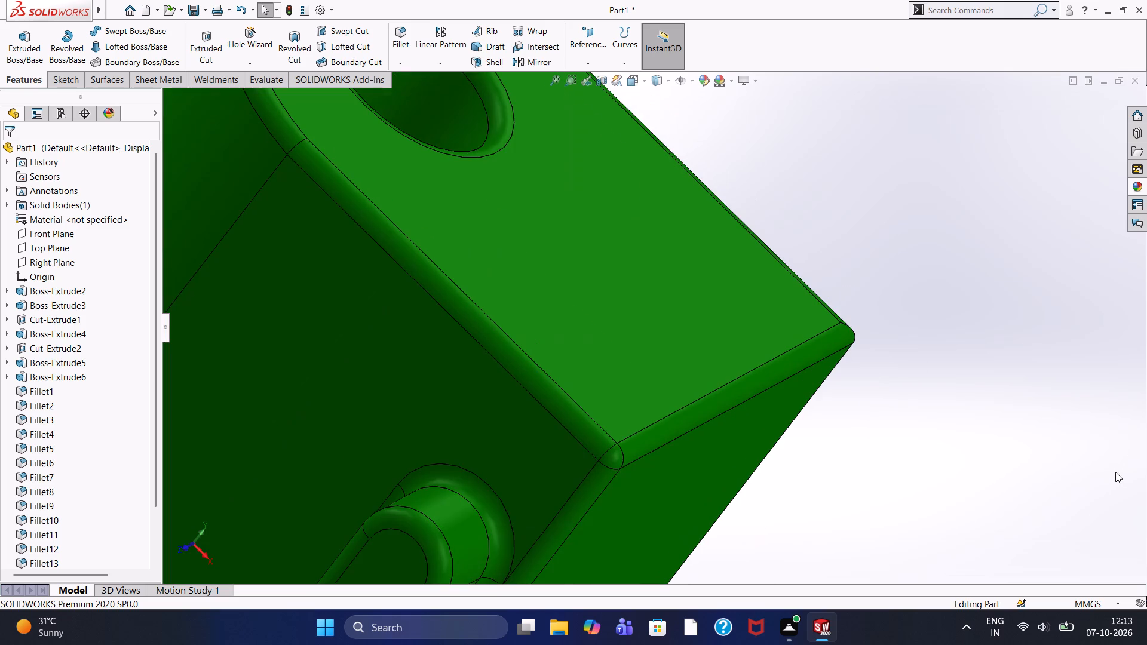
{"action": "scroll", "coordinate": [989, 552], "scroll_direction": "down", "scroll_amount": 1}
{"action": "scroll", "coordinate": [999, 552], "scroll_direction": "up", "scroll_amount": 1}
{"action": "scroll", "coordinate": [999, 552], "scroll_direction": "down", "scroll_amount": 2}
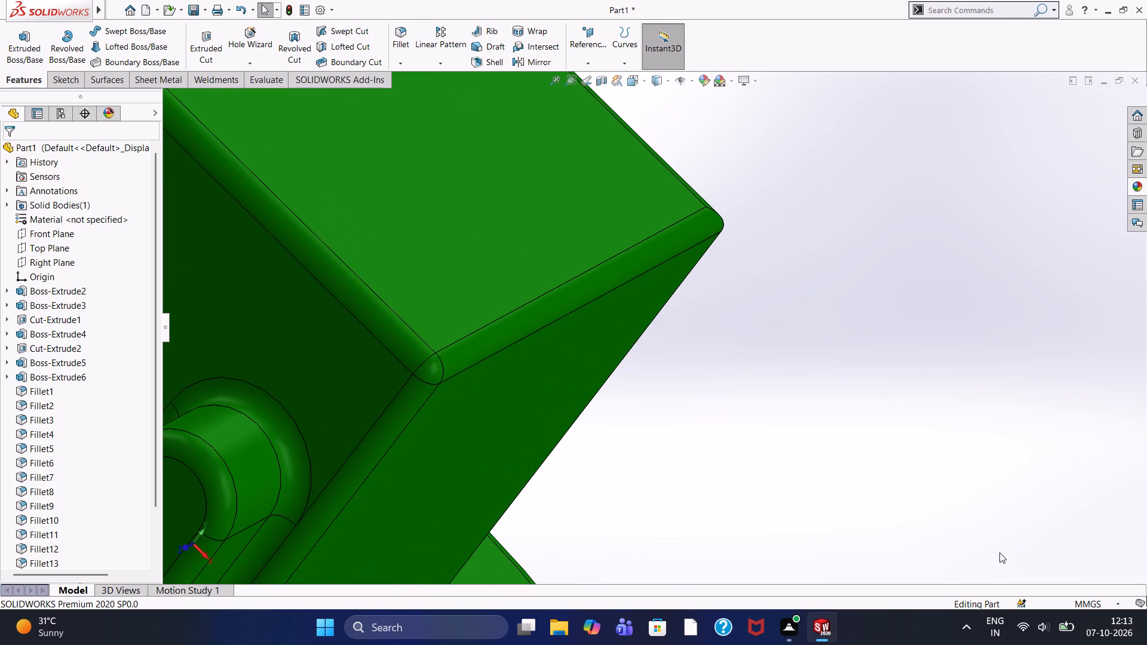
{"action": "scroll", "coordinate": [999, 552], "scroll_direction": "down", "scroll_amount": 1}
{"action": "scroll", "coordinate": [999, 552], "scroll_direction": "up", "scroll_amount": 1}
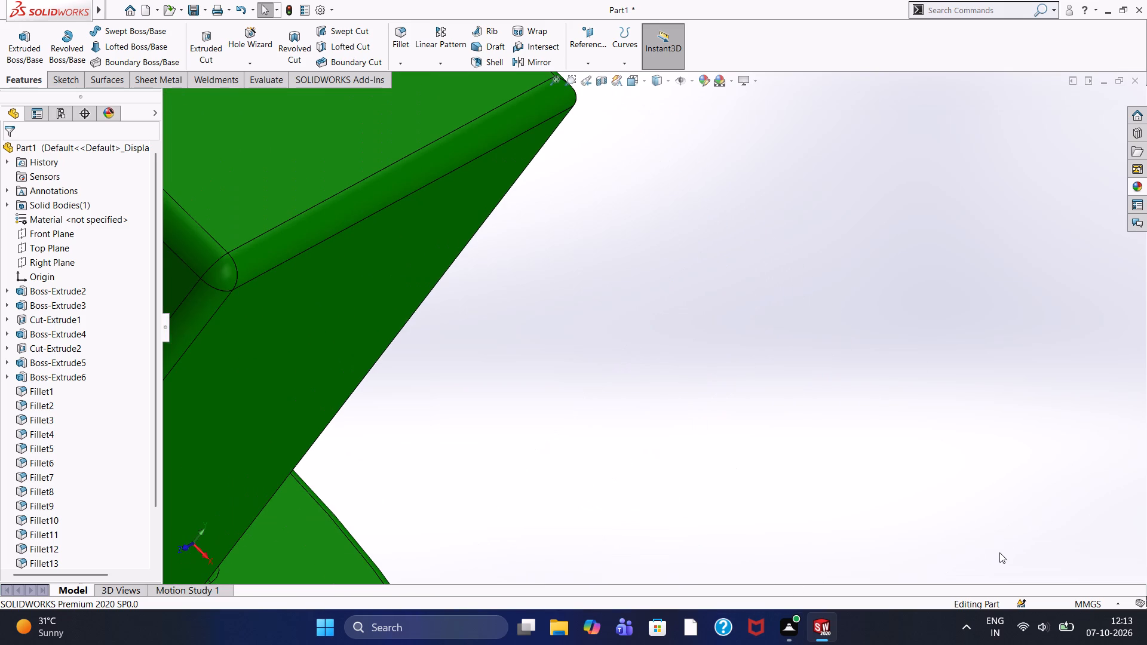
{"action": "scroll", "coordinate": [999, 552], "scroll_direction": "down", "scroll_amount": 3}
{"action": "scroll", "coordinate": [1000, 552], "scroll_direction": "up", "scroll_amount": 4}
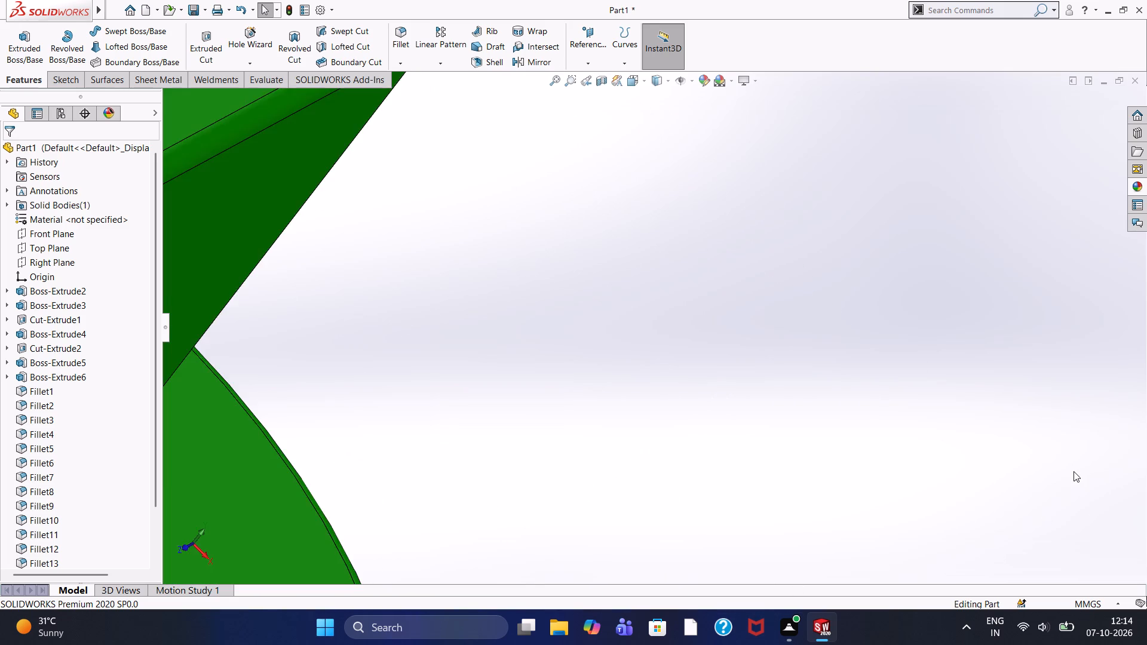
Examine the whole part from several angles, covering the round boss, both holes, the block with its side bosses and the base plate's filleted edges.
{"action": "scroll", "coordinate": [1074, 471], "scroll_direction": "up", "scroll_amount": 7}
{"action": "scroll", "coordinate": [369, 377], "scroll_direction": "down", "scroll_amount": 4}
{"action": "scroll", "coordinate": [476, 344], "scroll_direction": "up", "scroll_amount": 3}
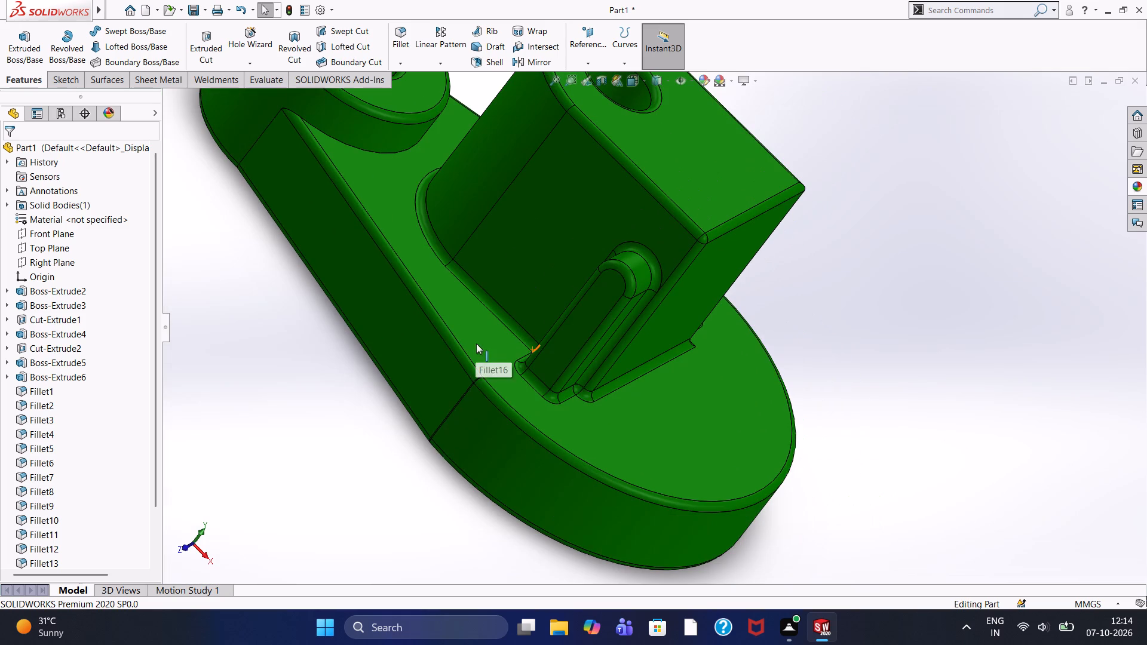
{"action": "scroll", "coordinate": [338, 159], "scroll_direction": "up", "scroll_amount": 4}
{"action": "scroll", "coordinate": [519, 167], "scroll_direction": "down", "scroll_amount": 3}
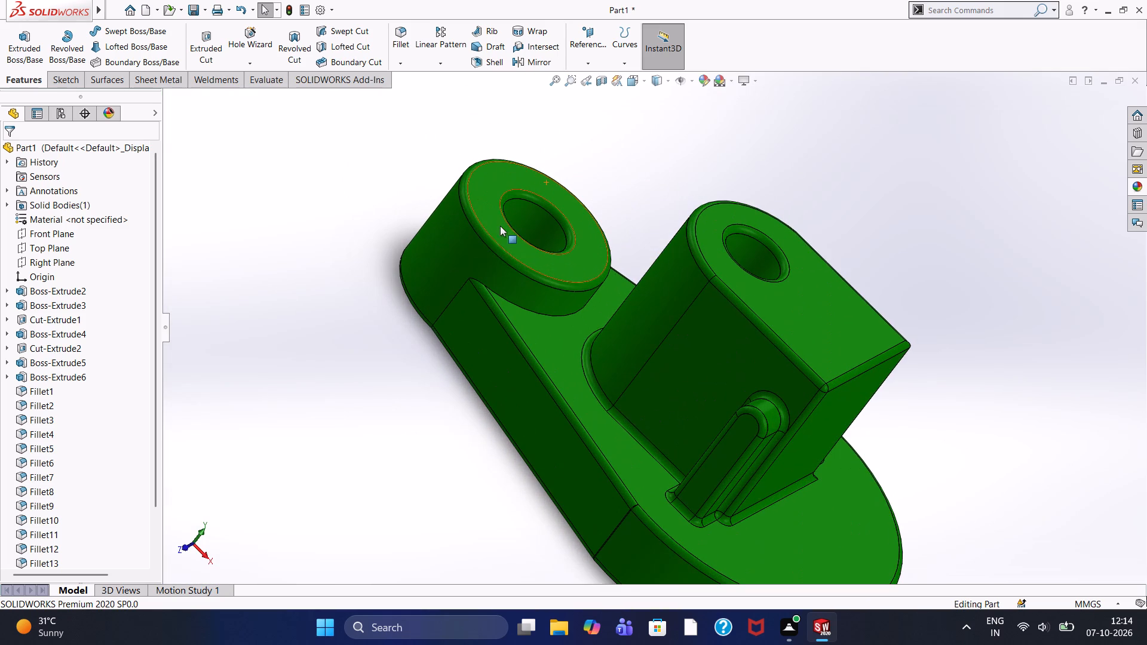
{"action": "middle_click_drag", "start_coordinate": [384, 346], "coordinate": [355, 475]}
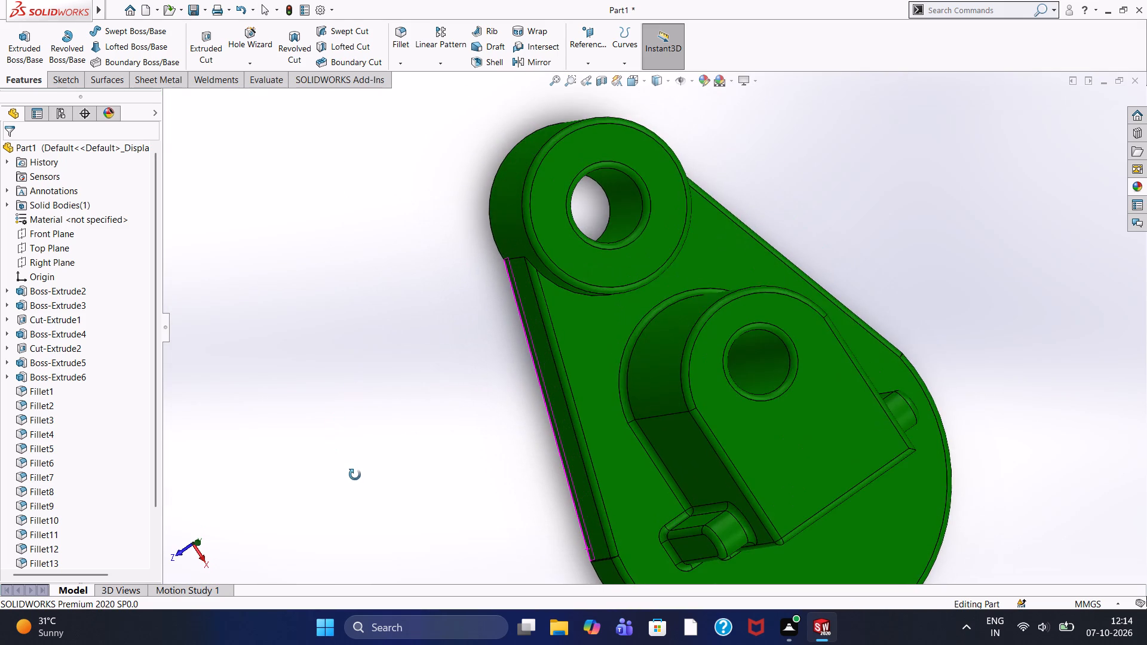
{"action": "middle_click_drag", "start_coordinate": [355, 475], "coordinate": [335, 425]}
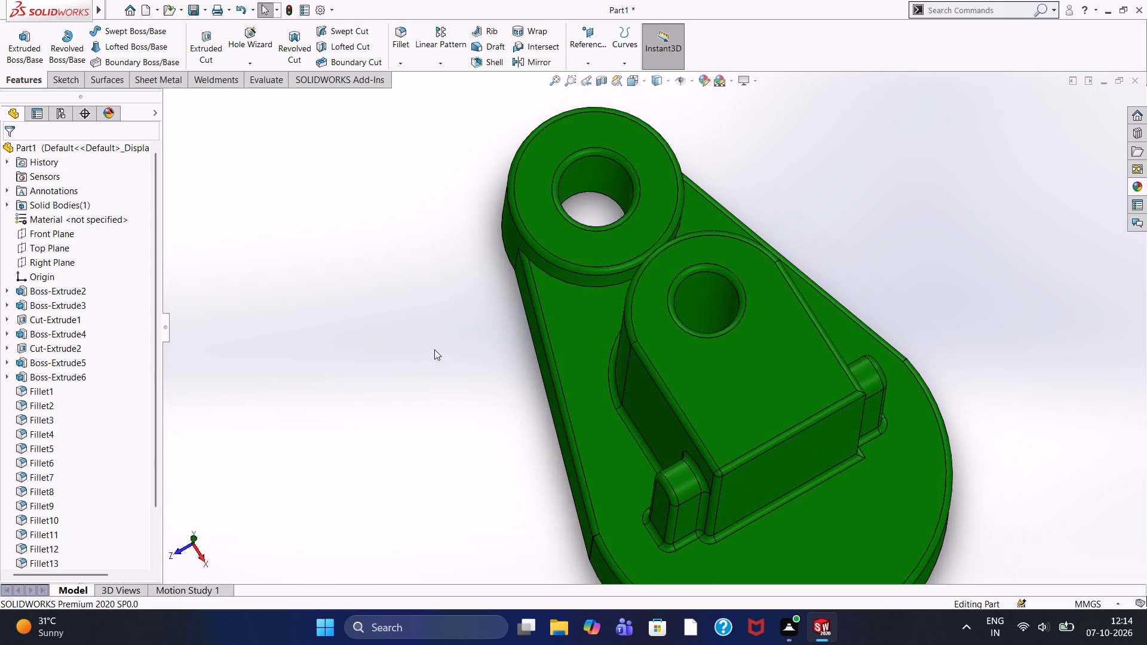
{"action": "middle_click_drag", "start_coordinate": [468, 367], "coordinate": [434, 477]}
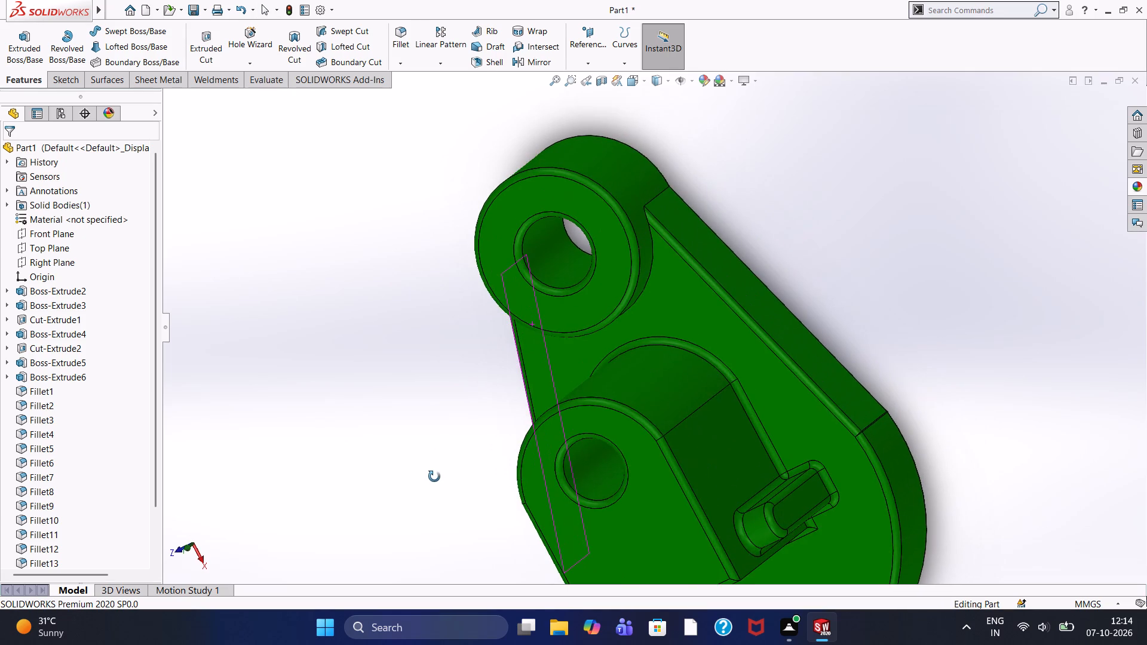
{"action": "middle_click_drag", "start_coordinate": [434, 477], "coordinate": [440, 463]}
{"action": "scroll", "coordinate": [454, 450], "scroll_direction": "down", "scroll_amount": 1}
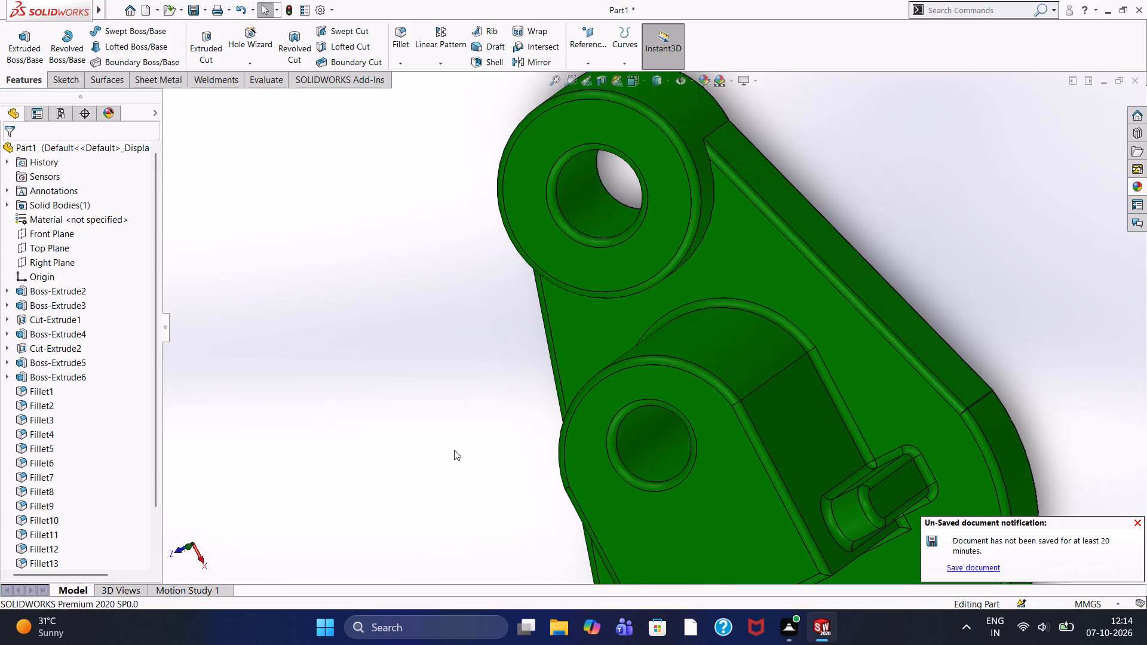
{"action": "scroll", "coordinate": [454, 450], "scroll_direction": "up", "scroll_amount": 1}
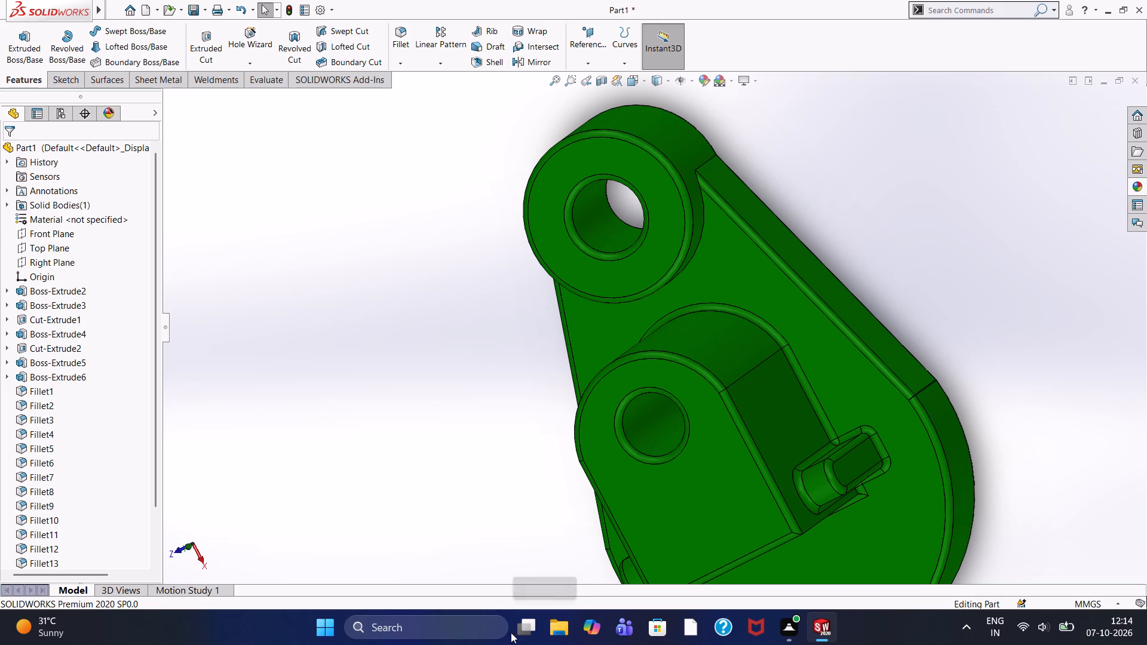
{"action": "scroll", "coordinate": [552, 621], "scroll_direction": "up", "scroll_amount": 1}
{"action": "scroll", "coordinate": [673, 472], "scroll_direction": "up", "scroll_amount": 3}
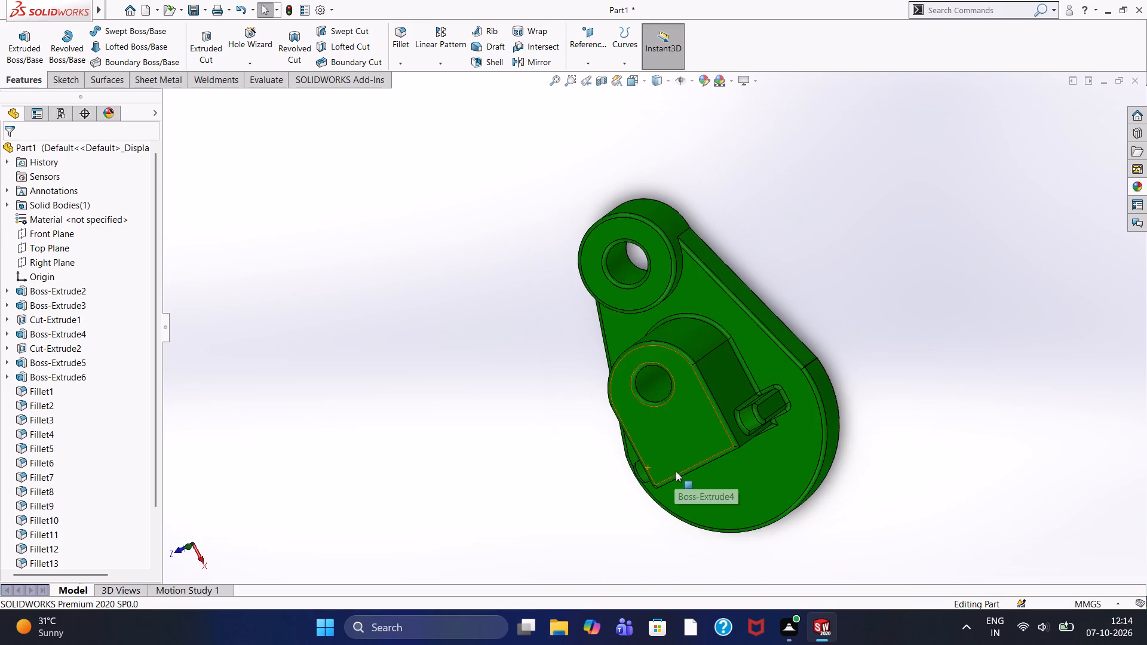
{"action": "scroll", "coordinate": [676, 470], "scroll_direction": "down", "scroll_amount": 4}
{"action": "scroll", "coordinate": [683, 464], "scroll_direction": "up", "scroll_amount": 2}
{"action": "scroll", "coordinate": [686, 462], "scroll_direction": "down", "scroll_amount": 1}
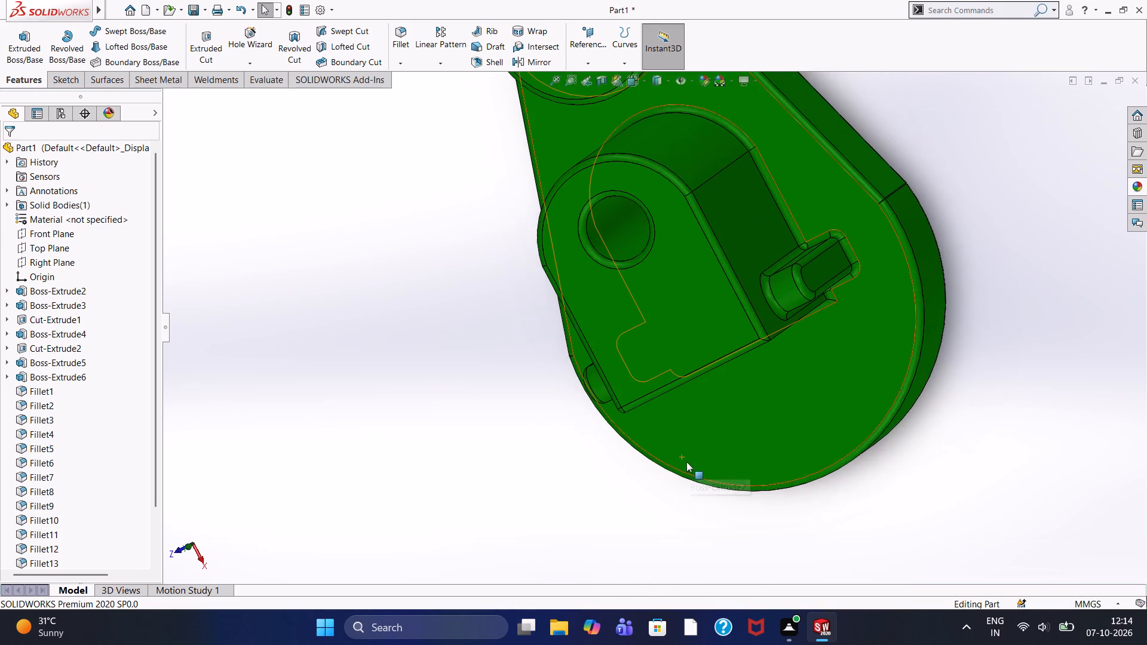
{"action": "scroll", "coordinate": [685, 463], "scroll_direction": "up", "scroll_amount": 2}
{"action": "scroll", "coordinate": [637, 419], "scroll_direction": "up", "scroll_amount": 1}
{"action": "middle_click_drag", "start_coordinate": [514, 454], "coordinate": [514, 457]}
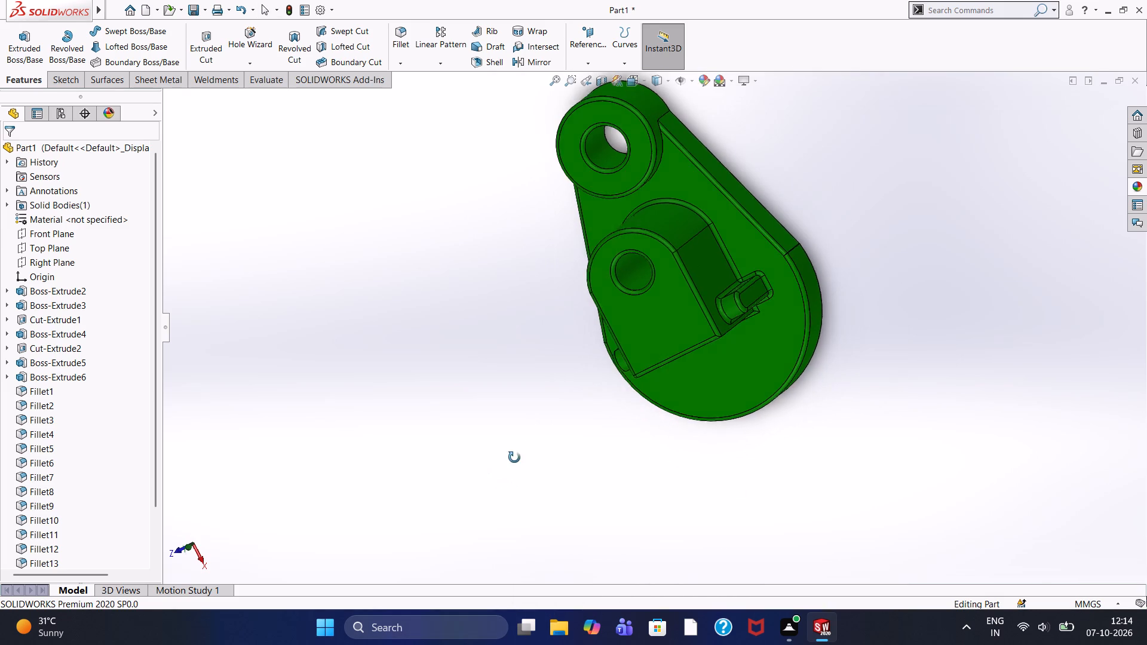
{"action": "middle_click_drag", "start_coordinate": [514, 457], "coordinate": [594, 295]}
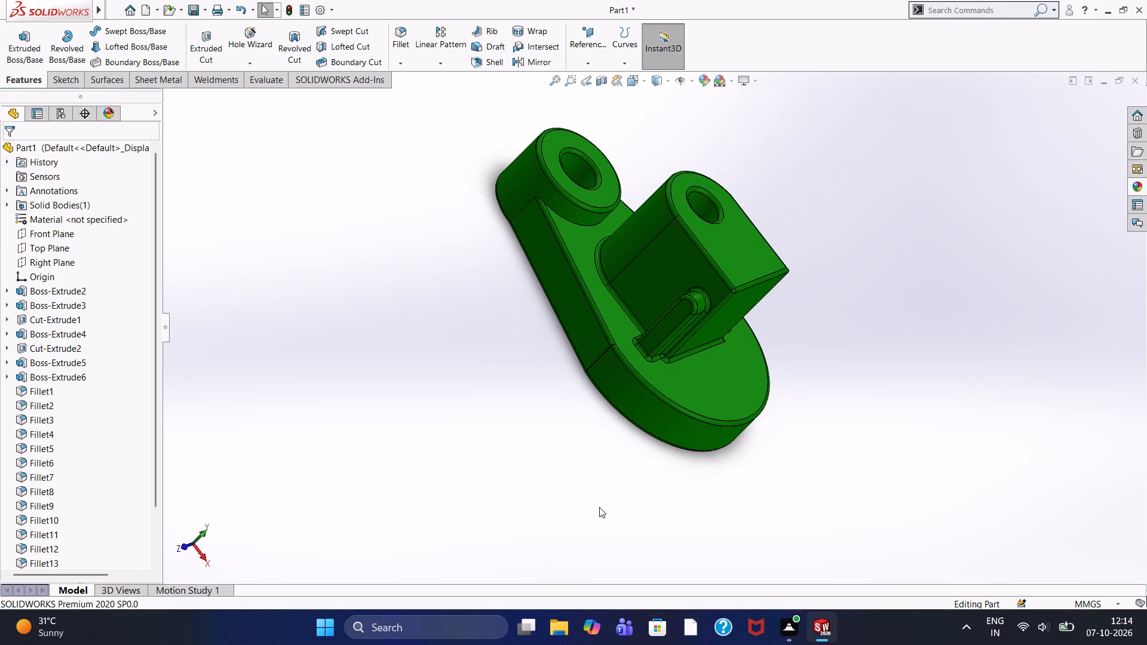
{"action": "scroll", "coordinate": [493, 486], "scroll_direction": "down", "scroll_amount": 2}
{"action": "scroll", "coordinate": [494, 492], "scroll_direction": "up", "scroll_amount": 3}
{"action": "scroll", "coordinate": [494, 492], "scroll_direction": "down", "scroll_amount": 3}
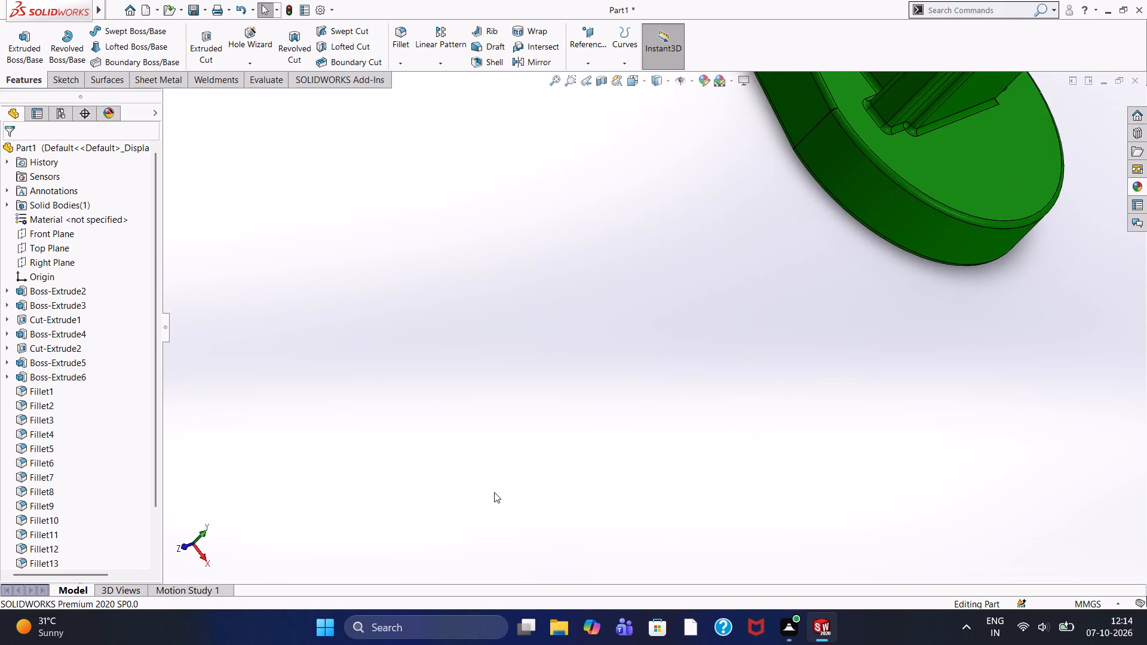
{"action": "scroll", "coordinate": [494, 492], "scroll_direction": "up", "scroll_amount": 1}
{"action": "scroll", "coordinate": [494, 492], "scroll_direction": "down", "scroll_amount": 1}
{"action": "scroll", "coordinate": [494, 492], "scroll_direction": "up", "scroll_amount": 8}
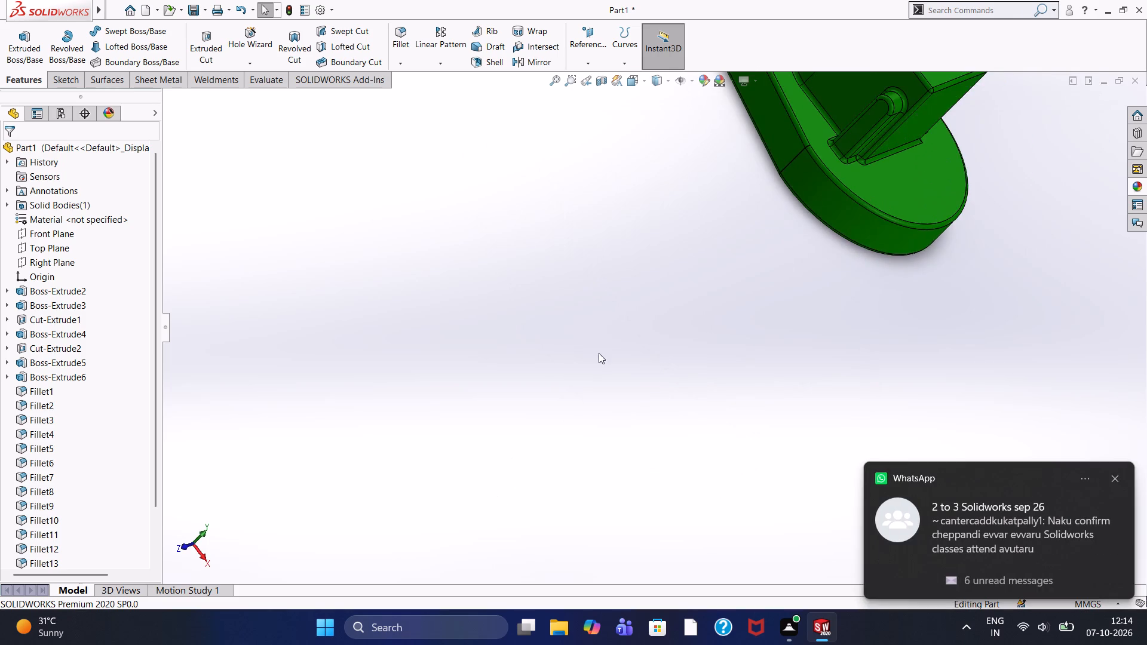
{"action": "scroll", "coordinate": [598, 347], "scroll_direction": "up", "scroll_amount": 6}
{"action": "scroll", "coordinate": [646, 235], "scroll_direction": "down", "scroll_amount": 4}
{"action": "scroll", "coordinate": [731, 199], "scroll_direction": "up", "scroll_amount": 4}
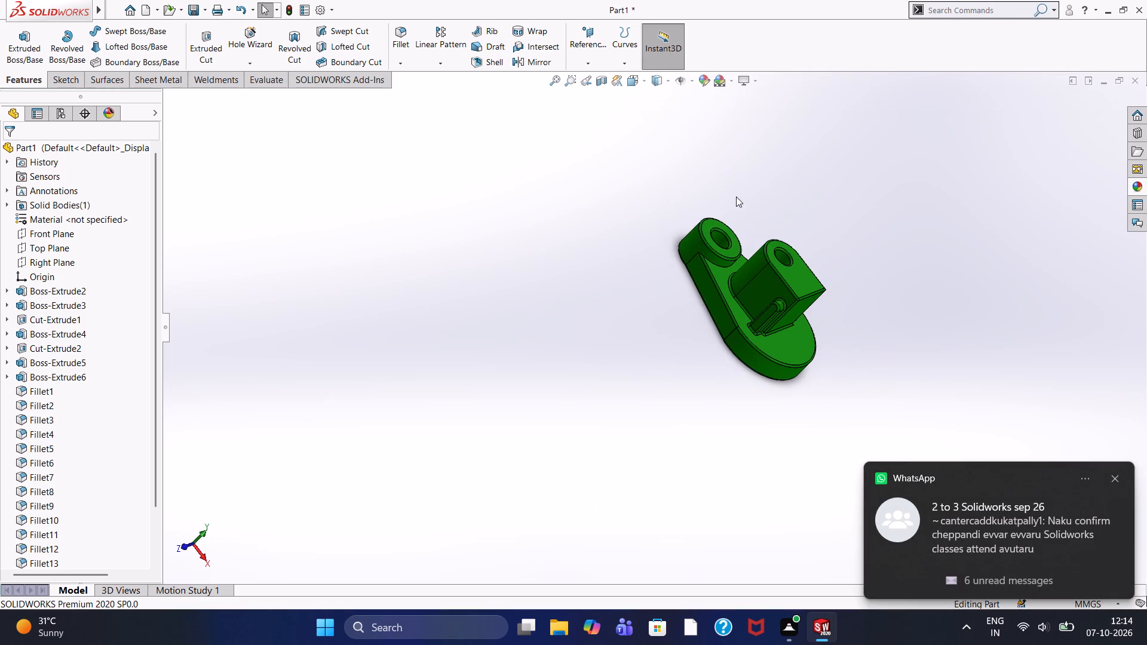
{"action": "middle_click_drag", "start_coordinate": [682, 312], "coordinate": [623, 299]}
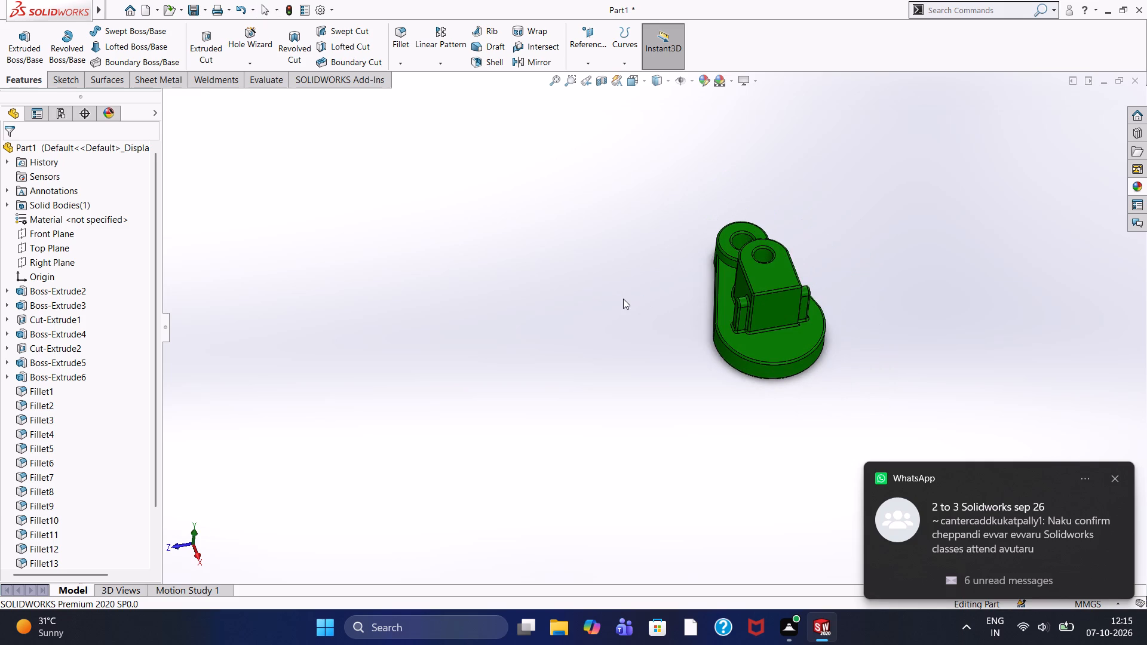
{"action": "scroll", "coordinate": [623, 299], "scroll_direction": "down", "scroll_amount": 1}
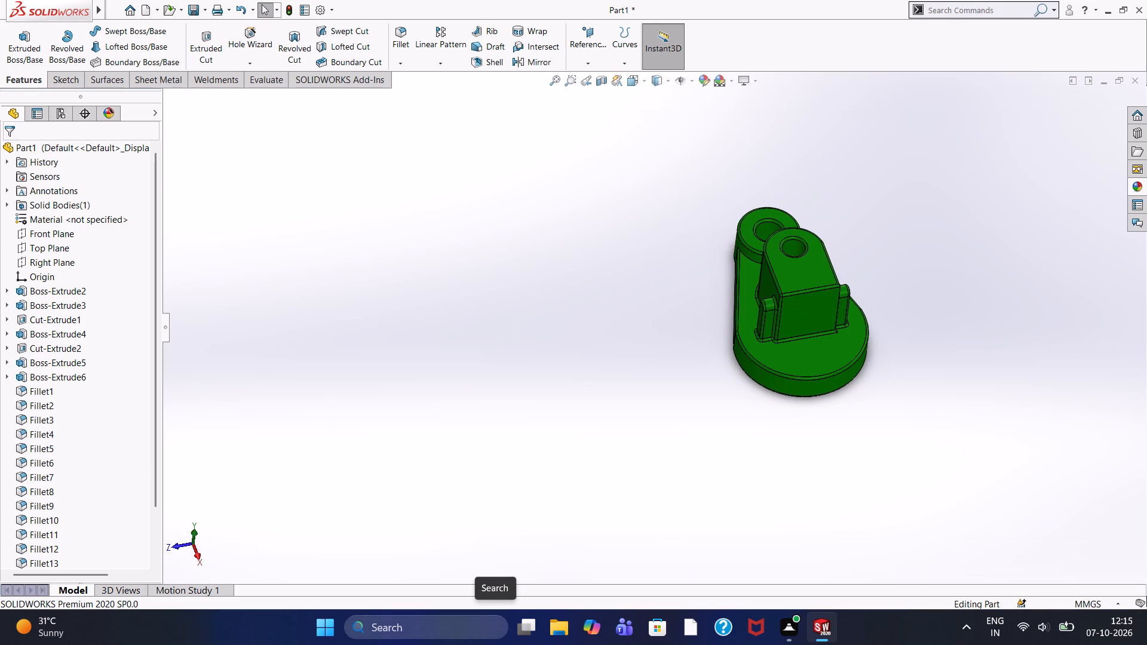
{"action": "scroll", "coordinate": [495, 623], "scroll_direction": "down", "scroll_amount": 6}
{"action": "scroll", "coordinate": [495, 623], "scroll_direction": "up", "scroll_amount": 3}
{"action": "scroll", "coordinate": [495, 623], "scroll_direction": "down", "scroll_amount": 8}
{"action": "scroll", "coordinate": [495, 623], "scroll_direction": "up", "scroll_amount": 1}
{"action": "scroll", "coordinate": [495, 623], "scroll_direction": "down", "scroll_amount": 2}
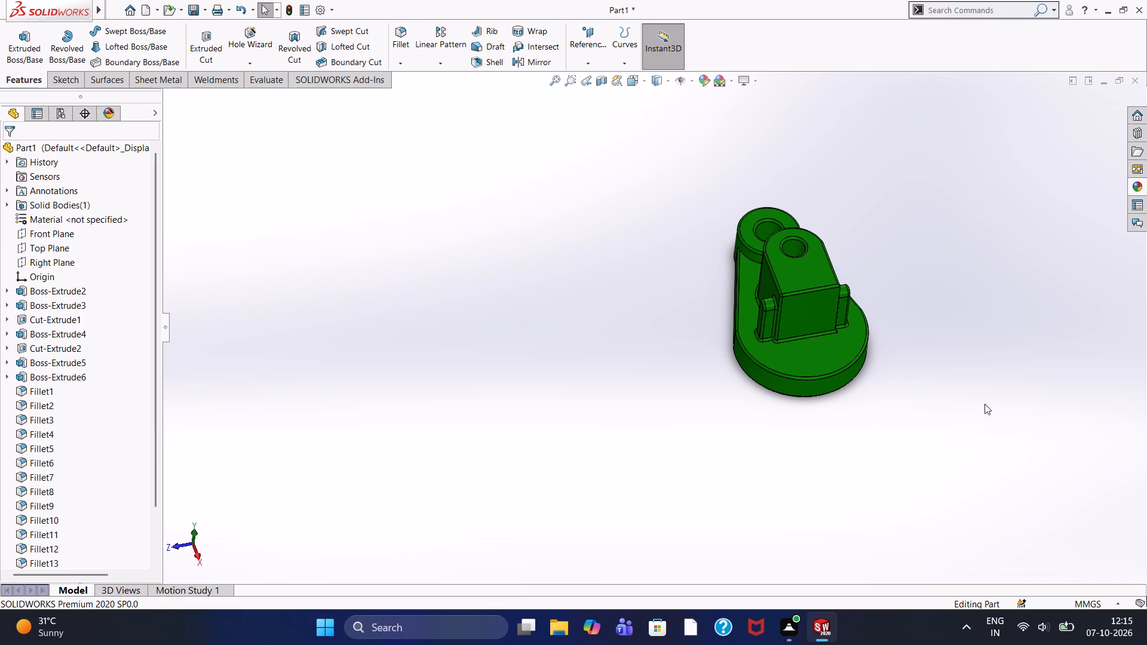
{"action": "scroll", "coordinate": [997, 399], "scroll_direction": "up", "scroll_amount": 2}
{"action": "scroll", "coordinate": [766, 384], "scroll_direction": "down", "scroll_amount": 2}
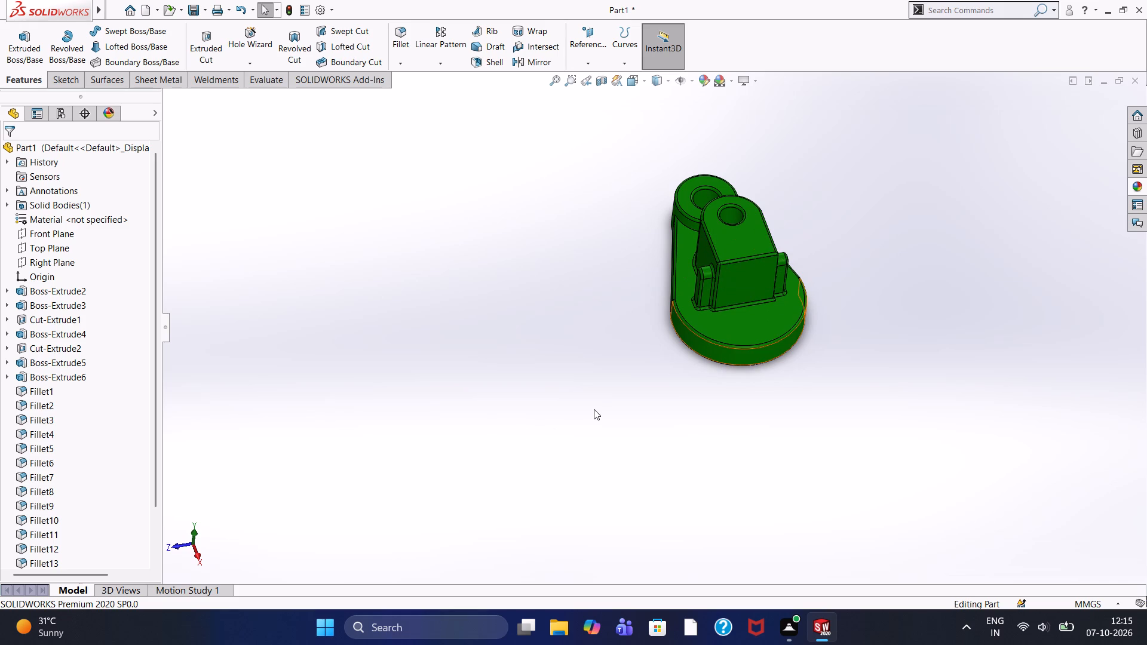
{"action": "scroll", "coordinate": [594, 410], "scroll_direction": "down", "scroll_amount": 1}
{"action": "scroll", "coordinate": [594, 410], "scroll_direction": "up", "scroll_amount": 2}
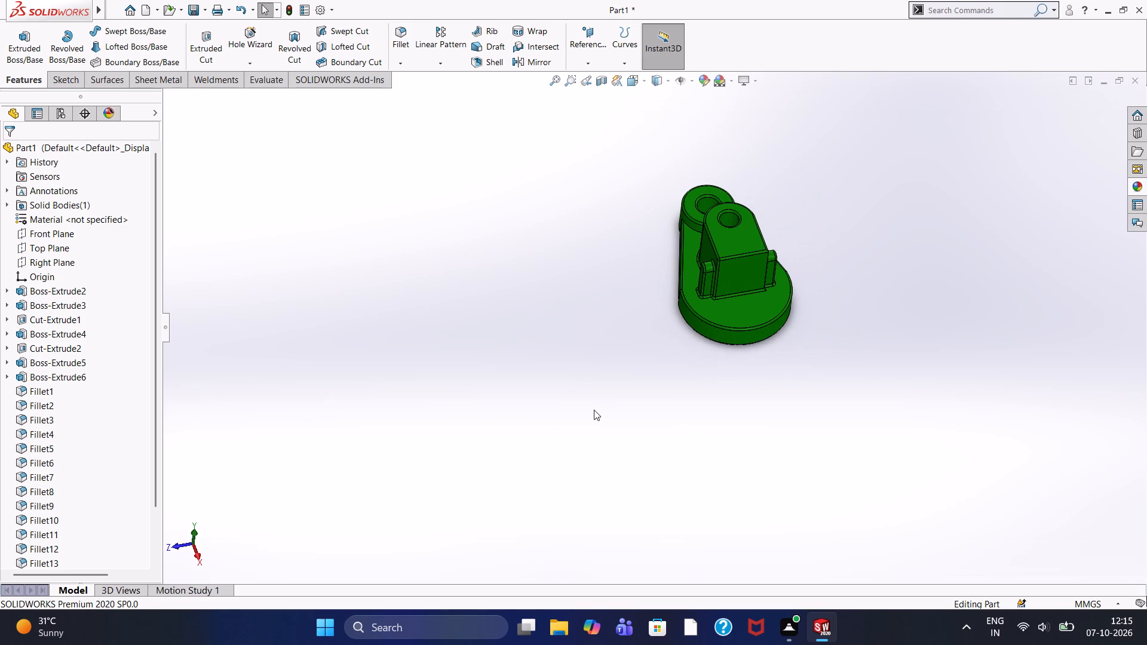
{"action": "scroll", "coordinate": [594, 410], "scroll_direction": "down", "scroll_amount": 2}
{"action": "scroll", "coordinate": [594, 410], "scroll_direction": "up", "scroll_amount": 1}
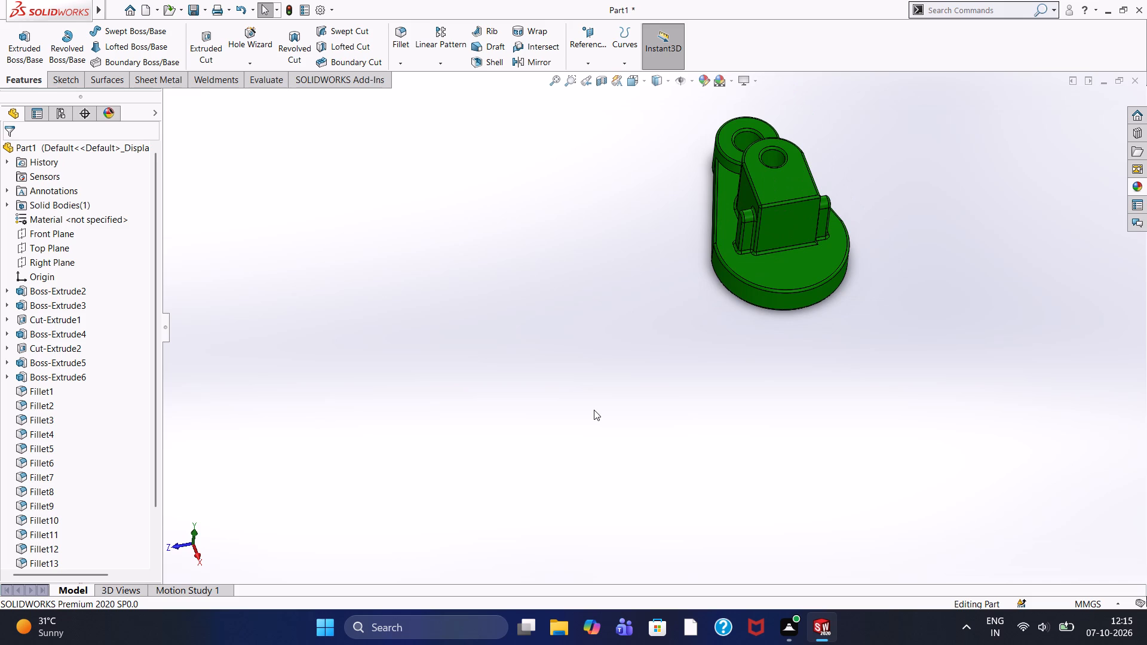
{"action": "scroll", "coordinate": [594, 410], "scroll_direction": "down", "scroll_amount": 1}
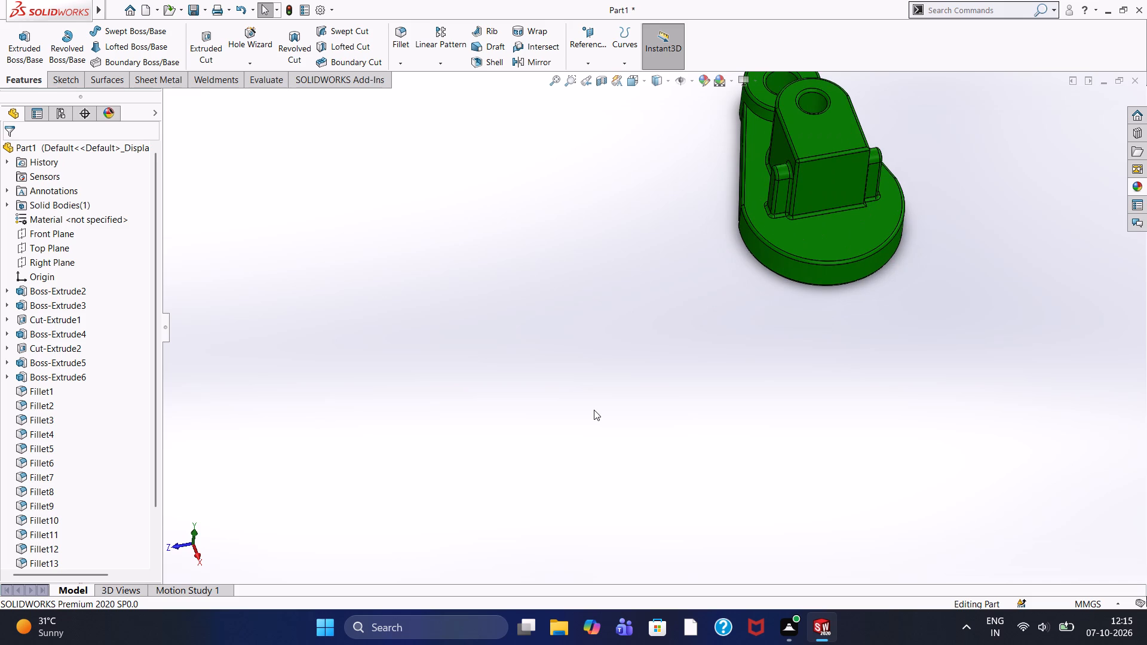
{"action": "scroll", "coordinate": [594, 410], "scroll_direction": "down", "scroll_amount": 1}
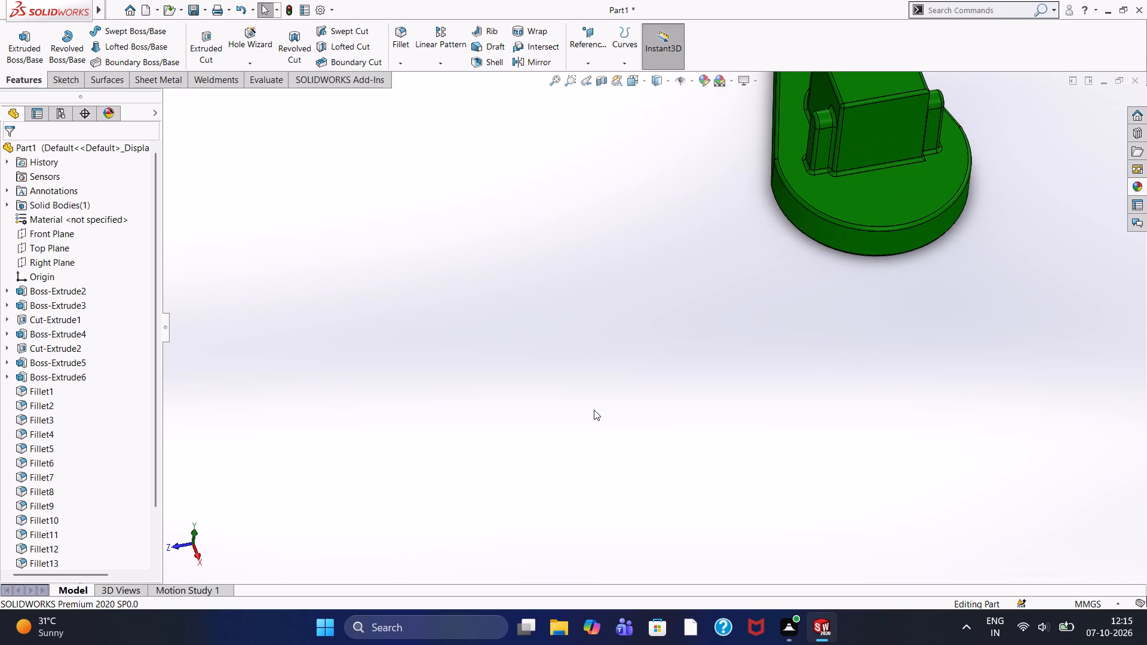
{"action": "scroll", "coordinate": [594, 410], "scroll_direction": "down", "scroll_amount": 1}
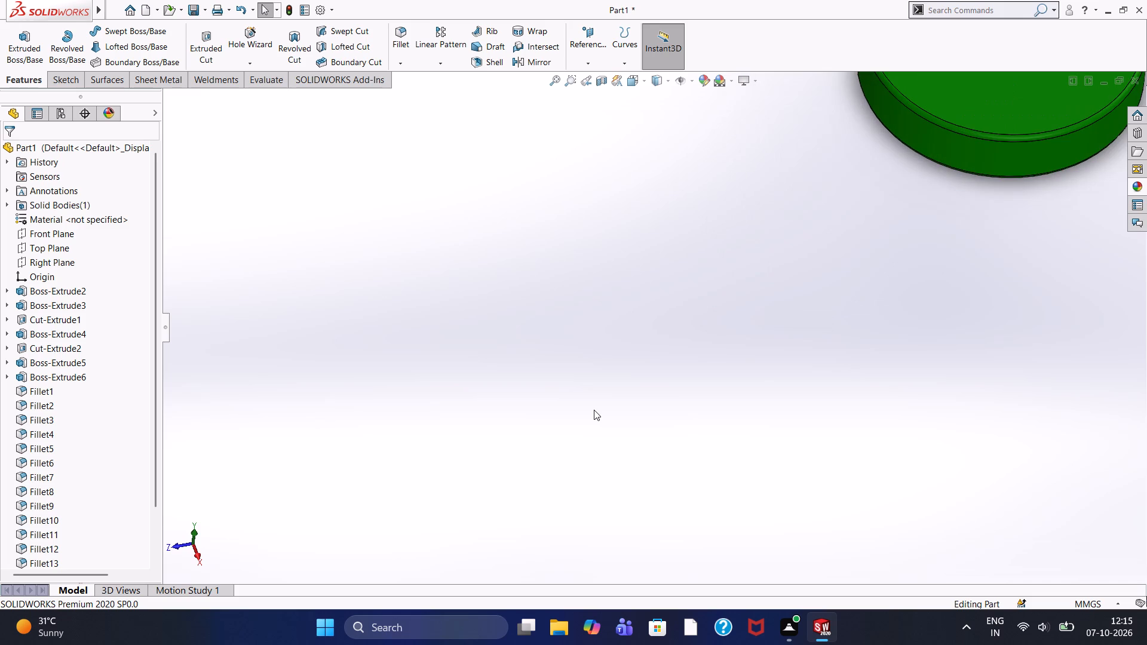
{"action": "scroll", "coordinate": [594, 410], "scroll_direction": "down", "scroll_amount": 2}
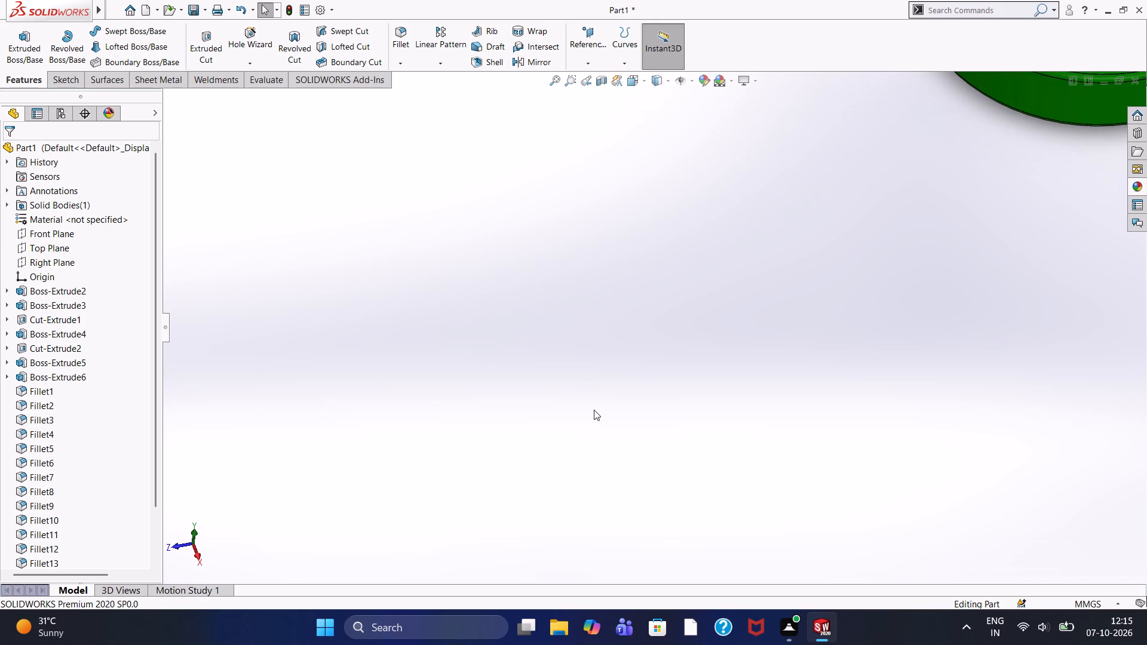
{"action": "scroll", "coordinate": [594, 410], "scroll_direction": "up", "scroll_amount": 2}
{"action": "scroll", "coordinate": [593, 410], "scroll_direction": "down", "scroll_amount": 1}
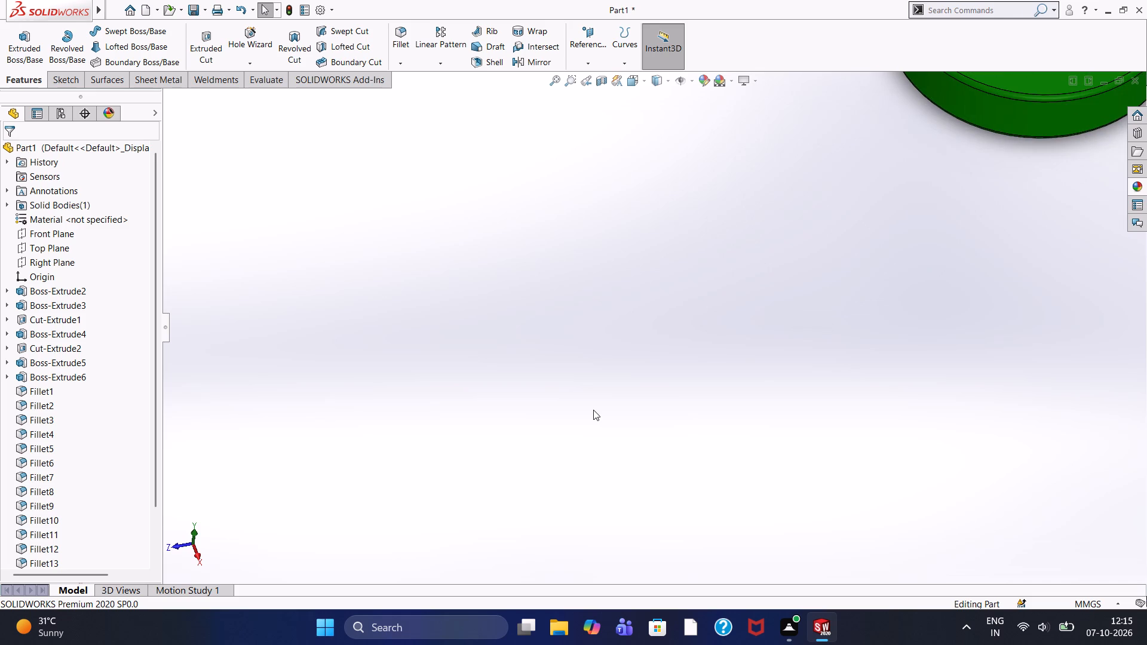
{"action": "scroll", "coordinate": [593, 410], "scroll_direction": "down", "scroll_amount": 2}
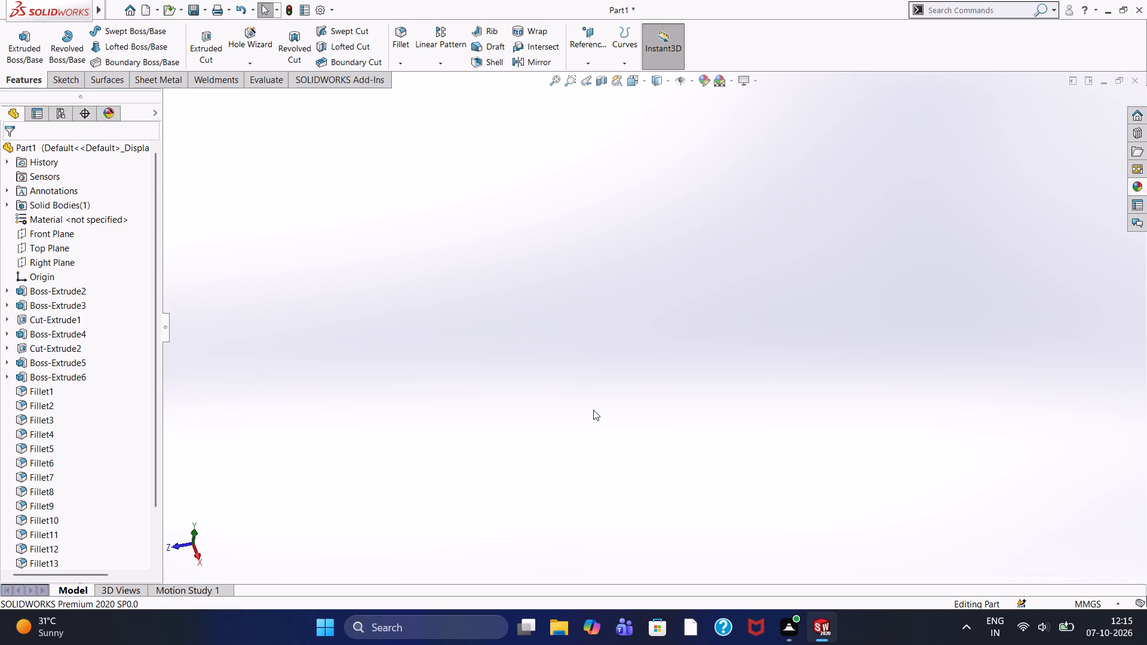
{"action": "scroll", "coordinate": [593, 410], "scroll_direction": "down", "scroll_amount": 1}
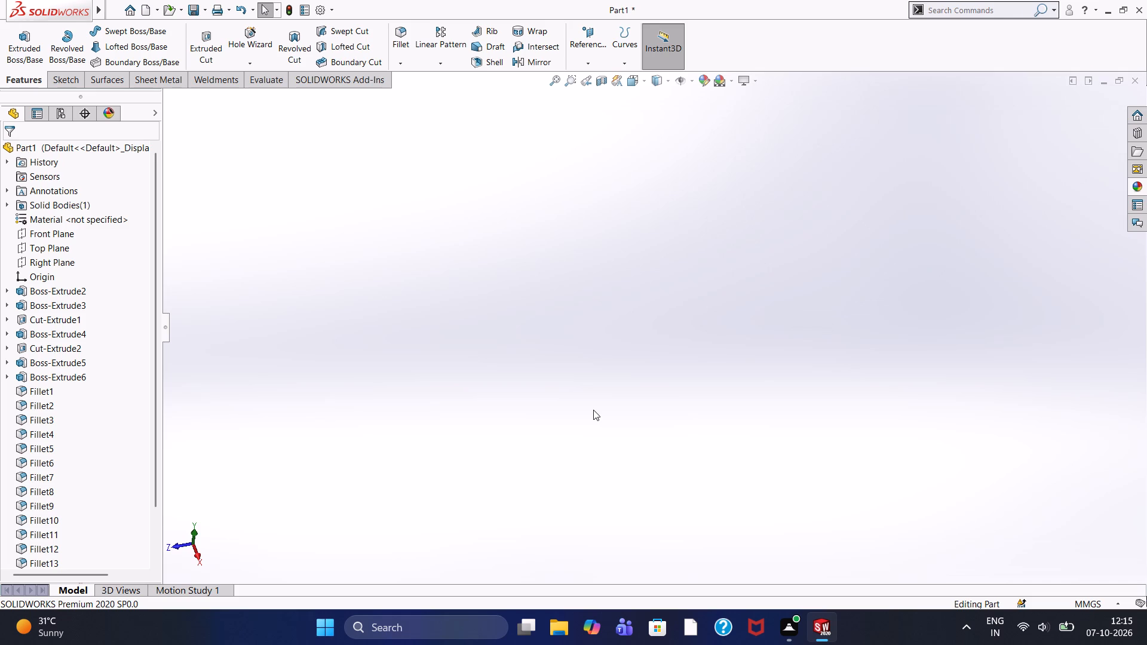
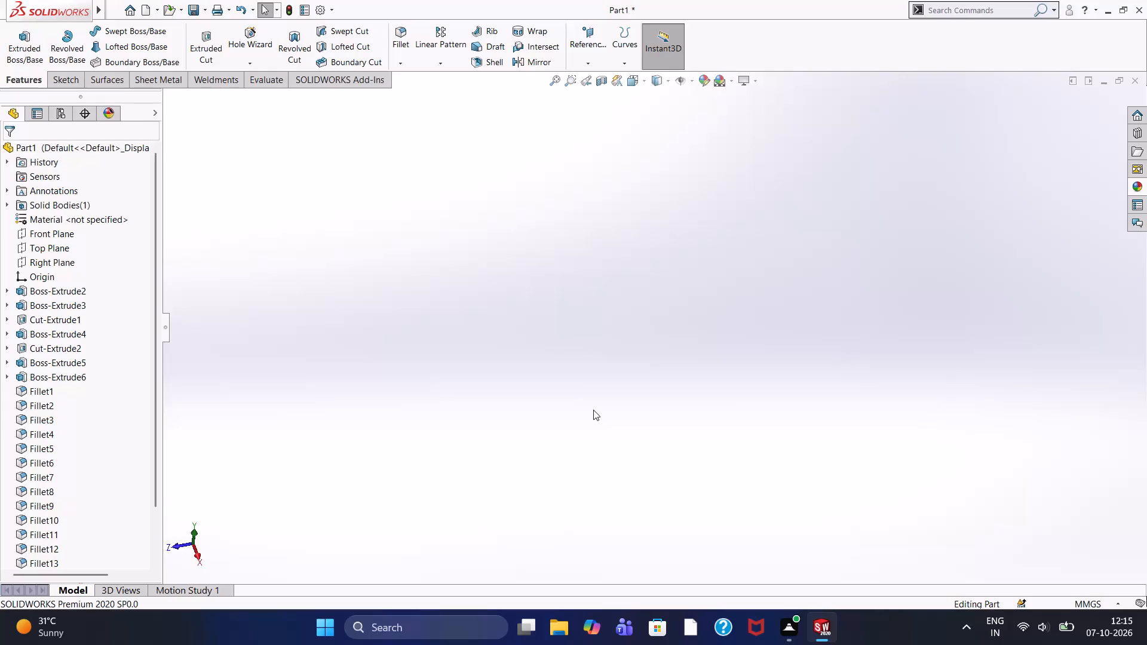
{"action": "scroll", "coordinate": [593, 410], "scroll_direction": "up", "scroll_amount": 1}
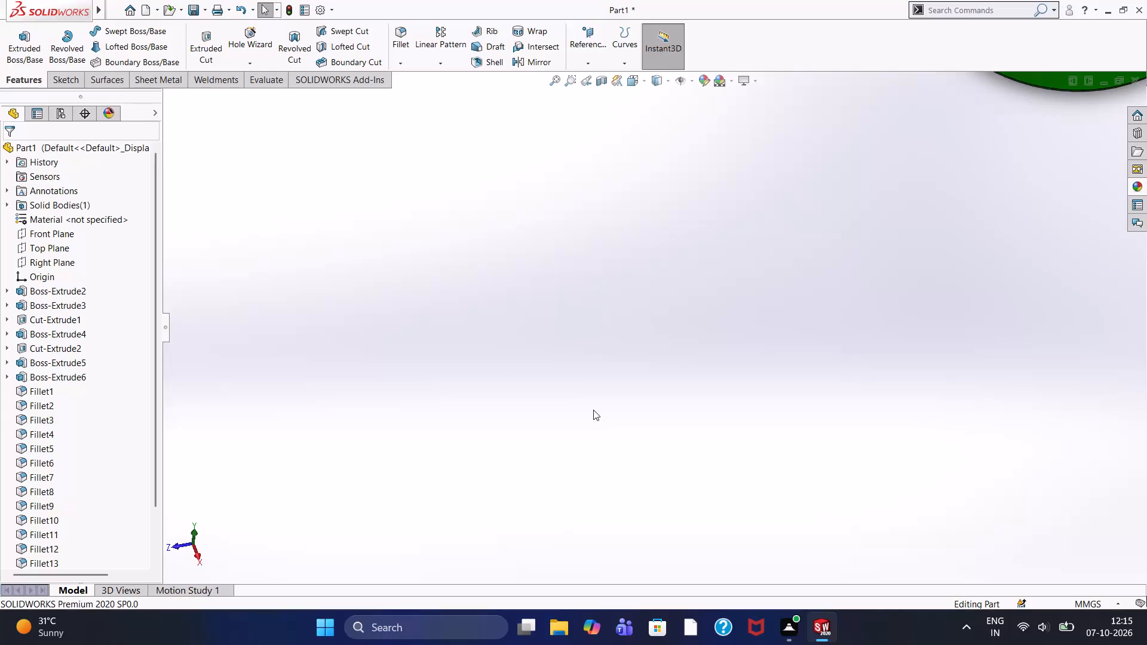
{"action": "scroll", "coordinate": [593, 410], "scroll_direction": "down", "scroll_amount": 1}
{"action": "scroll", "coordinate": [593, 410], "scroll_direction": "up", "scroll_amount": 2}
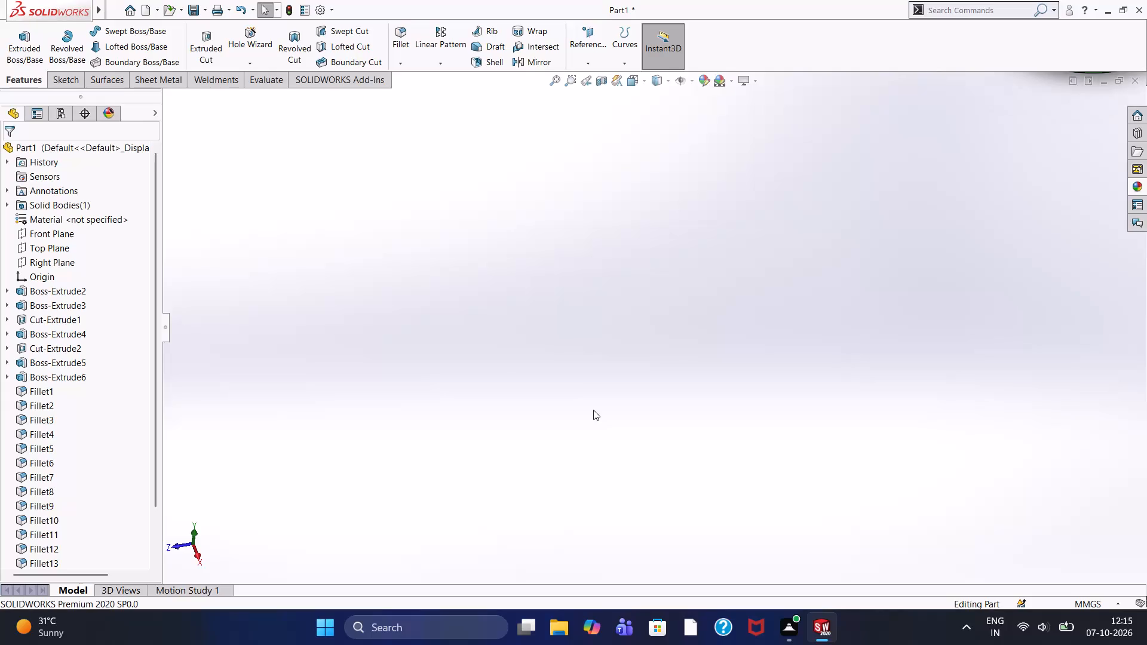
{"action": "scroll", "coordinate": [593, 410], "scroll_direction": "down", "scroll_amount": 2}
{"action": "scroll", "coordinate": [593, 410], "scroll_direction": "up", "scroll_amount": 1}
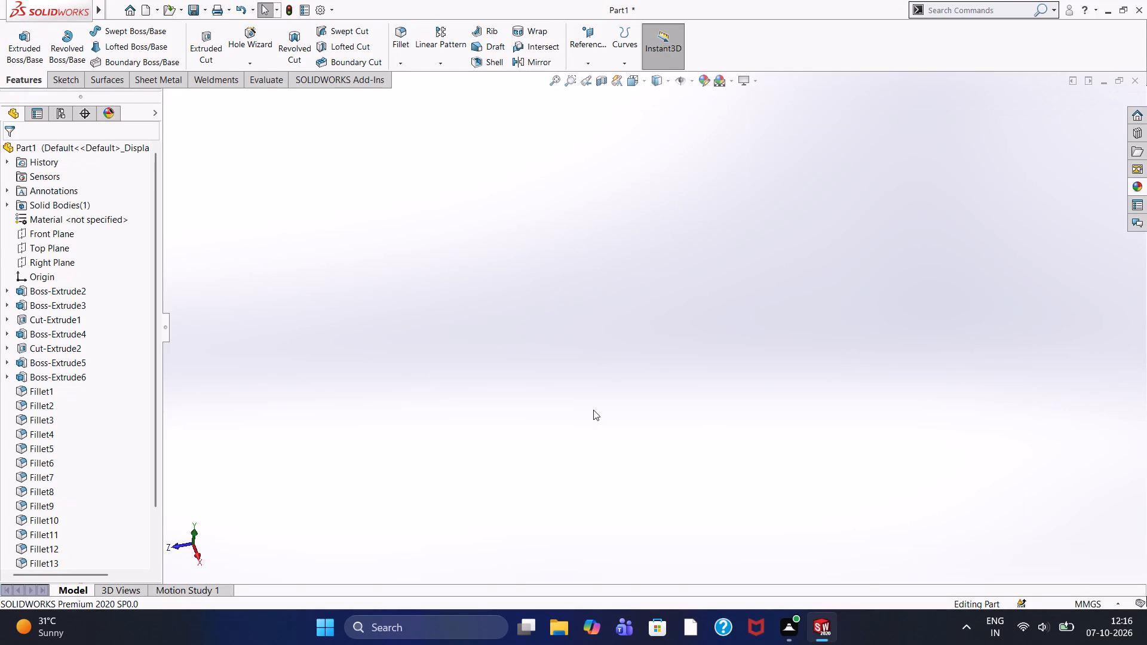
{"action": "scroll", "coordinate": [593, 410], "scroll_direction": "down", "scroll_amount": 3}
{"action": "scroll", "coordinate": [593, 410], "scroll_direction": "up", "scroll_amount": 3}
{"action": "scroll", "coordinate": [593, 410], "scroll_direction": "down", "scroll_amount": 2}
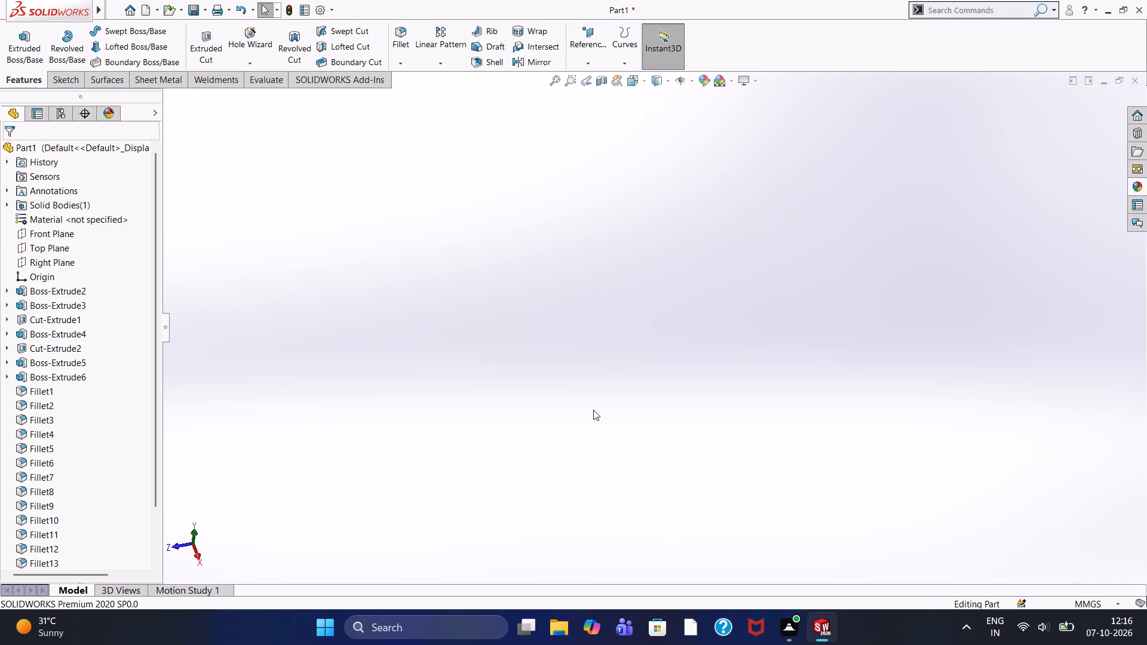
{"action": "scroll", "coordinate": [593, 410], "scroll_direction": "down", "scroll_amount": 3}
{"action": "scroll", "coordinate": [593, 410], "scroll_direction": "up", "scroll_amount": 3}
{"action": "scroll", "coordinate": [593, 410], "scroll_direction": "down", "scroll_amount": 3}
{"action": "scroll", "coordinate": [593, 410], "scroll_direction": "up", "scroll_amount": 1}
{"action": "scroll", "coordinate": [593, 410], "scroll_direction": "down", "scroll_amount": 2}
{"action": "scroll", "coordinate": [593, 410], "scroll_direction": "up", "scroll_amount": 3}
Examine the whole part at several magnifications, covering the holes, the block with its side bosses and the base plate's rounded end.
{"action": "scroll", "coordinate": [668, 298], "scroll_direction": "up", "scroll_amount": 12}
{"action": "scroll", "coordinate": [668, 298], "scroll_direction": "down", "scroll_amount": 1}
{"action": "scroll", "coordinate": [668, 298], "scroll_direction": "up", "scroll_amount": 5}
{"action": "scroll", "coordinate": [763, 181], "scroll_direction": "down", "scroll_amount": 4}
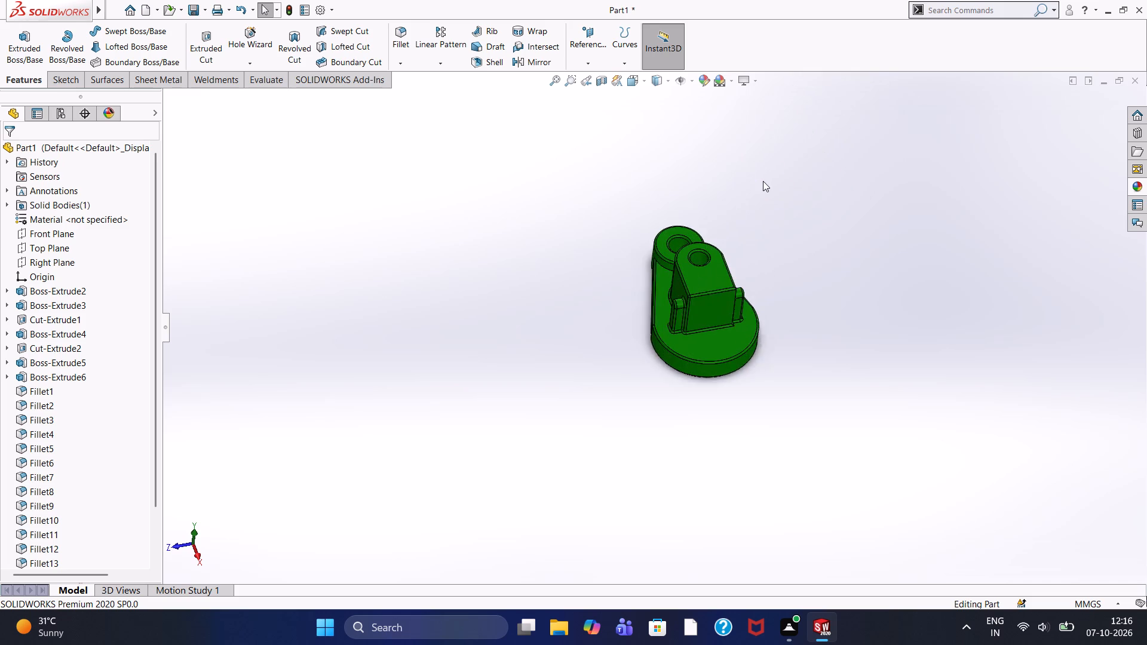
{"action": "scroll", "coordinate": [676, 299], "scroll_direction": "down", "scroll_amount": 5}
{"action": "scroll", "coordinate": [697, 279], "scroll_direction": "up", "scroll_amount": 2}
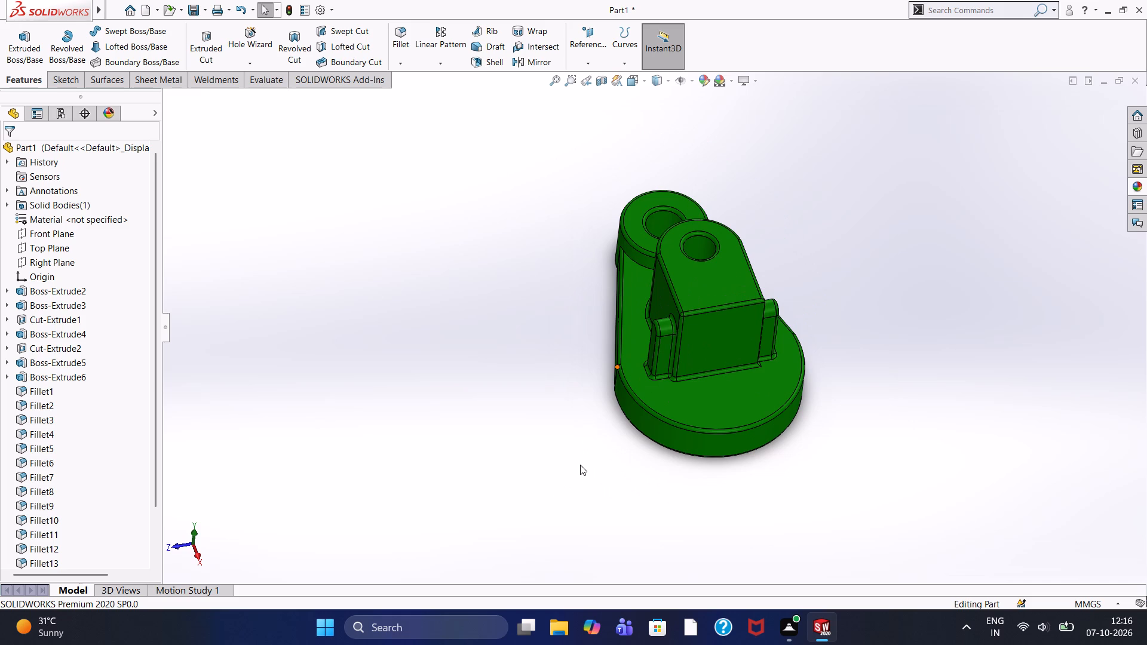
{"action": "scroll", "coordinate": [580, 465], "scroll_direction": "down", "scroll_amount": 2}
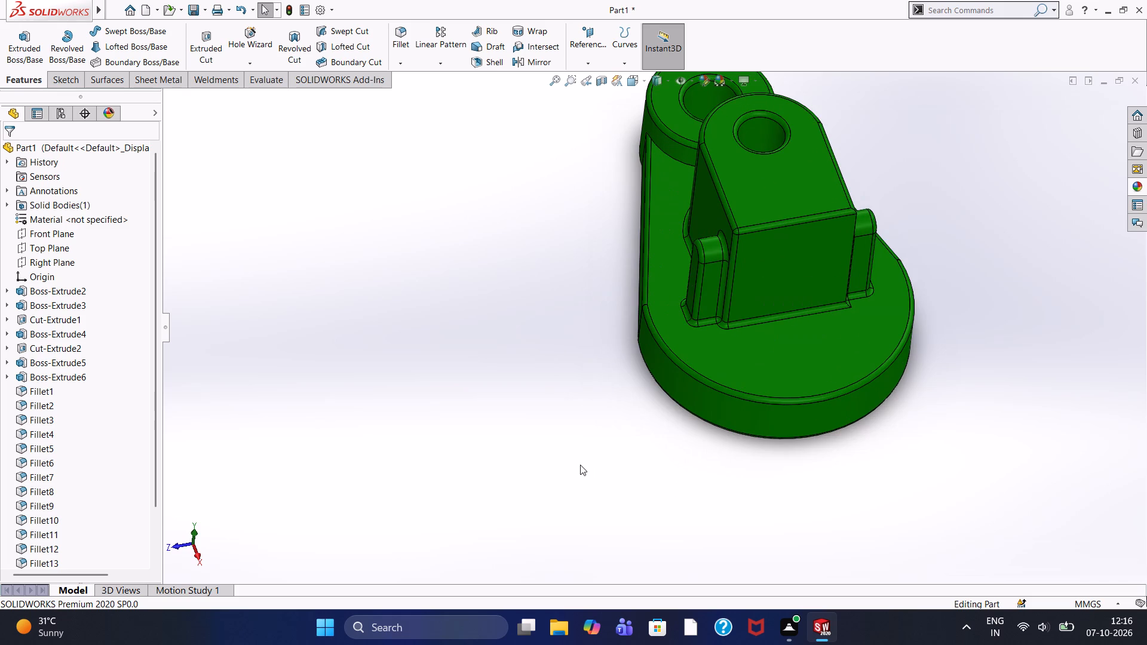
{"action": "scroll", "coordinate": [580, 465], "scroll_direction": "down", "scroll_amount": 1}
{"action": "scroll", "coordinate": [580, 465], "scroll_direction": "up", "scroll_amount": 2}
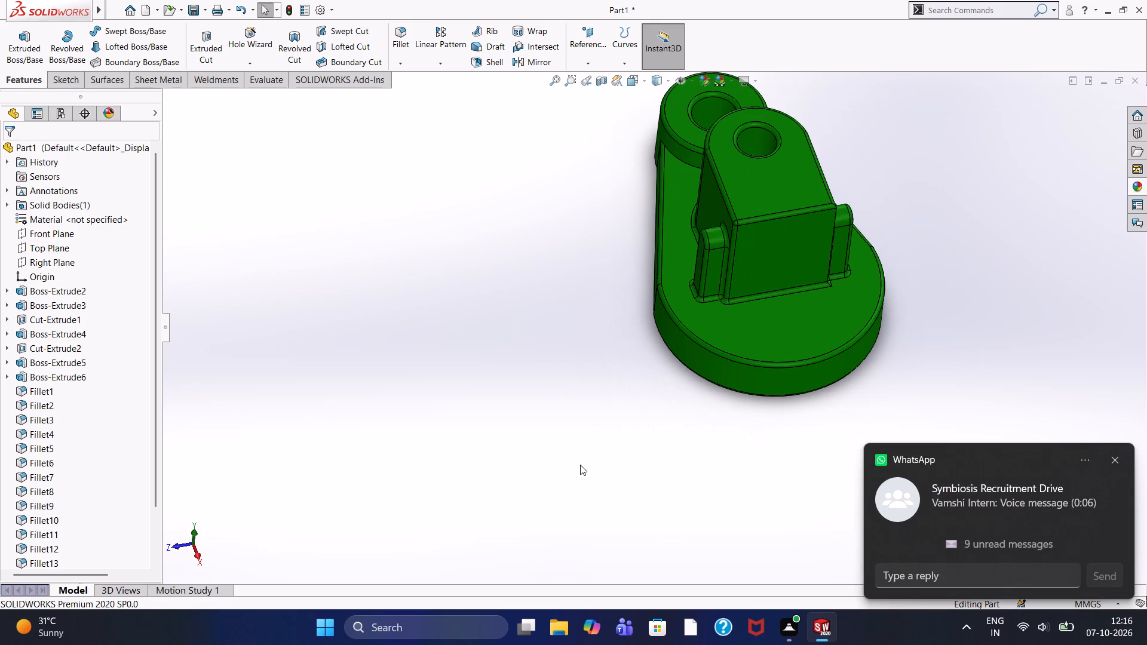
{"action": "scroll", "coordinate": [580, 465], "scroll_direction": "down", "scroll_amount": 2}
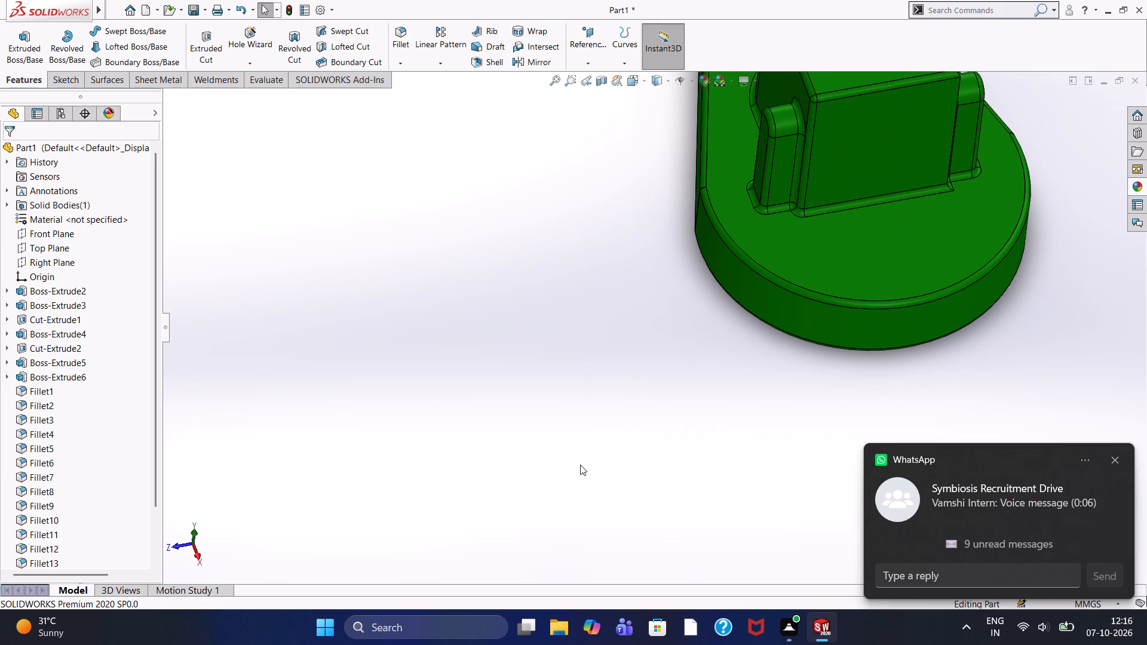
{"action": "scroll", "coordinate": [580, 465], "scroll_direction": "down", "scroll_amount": 1}
{"action": "scroll", "coordinate": [580, 465], "scroll_direction": "up", "scroll_amount": 1}
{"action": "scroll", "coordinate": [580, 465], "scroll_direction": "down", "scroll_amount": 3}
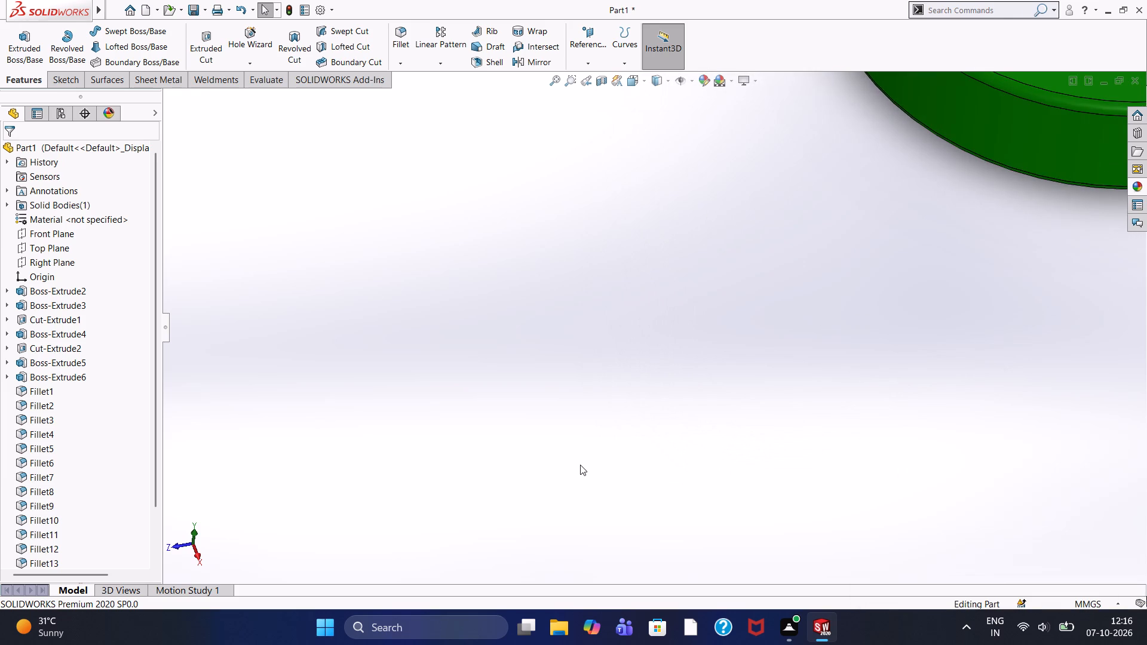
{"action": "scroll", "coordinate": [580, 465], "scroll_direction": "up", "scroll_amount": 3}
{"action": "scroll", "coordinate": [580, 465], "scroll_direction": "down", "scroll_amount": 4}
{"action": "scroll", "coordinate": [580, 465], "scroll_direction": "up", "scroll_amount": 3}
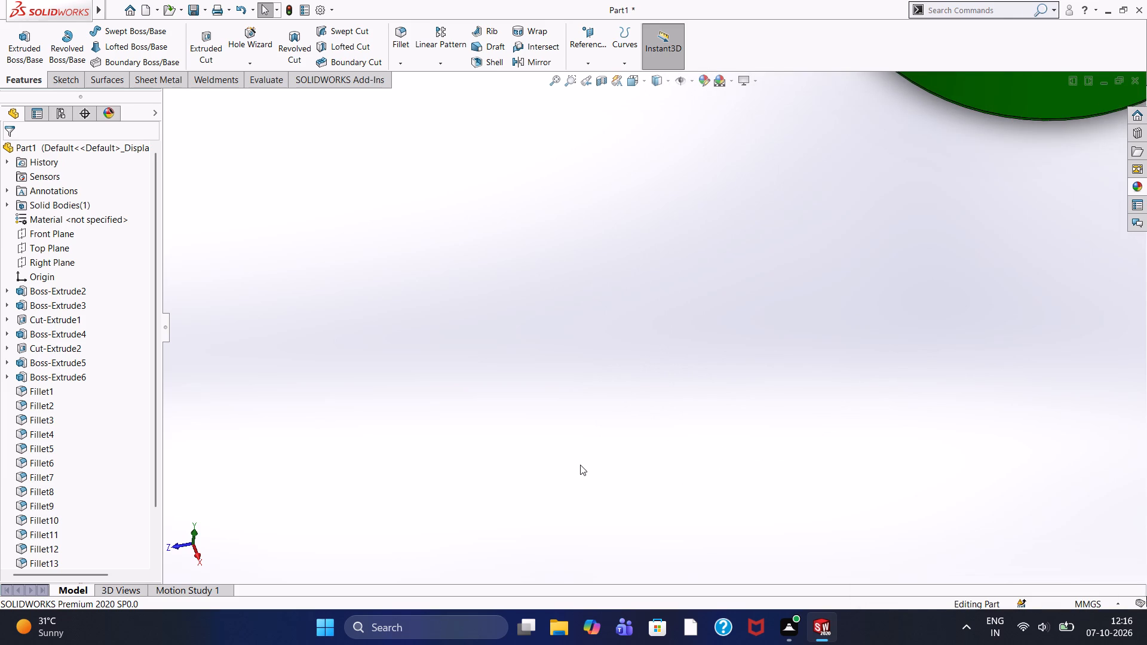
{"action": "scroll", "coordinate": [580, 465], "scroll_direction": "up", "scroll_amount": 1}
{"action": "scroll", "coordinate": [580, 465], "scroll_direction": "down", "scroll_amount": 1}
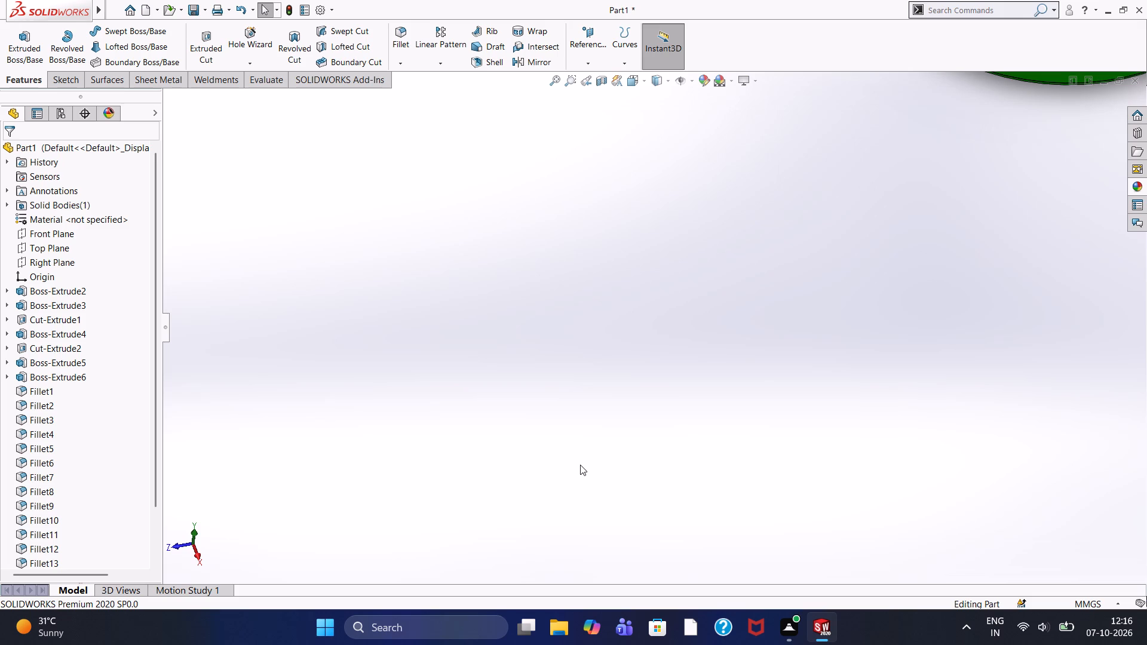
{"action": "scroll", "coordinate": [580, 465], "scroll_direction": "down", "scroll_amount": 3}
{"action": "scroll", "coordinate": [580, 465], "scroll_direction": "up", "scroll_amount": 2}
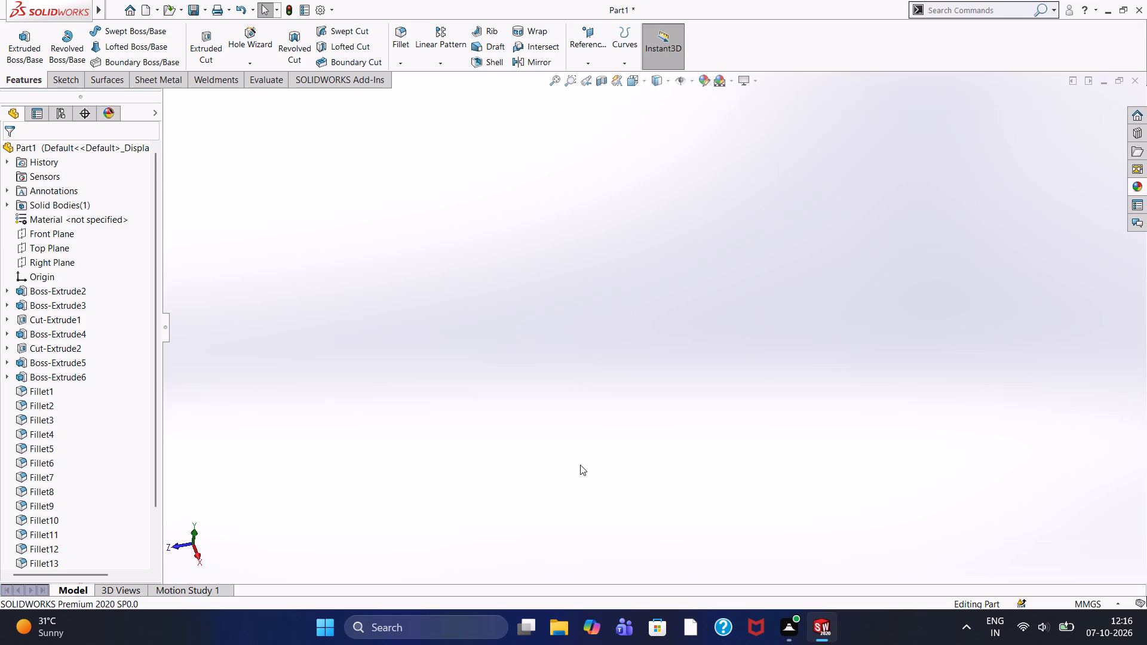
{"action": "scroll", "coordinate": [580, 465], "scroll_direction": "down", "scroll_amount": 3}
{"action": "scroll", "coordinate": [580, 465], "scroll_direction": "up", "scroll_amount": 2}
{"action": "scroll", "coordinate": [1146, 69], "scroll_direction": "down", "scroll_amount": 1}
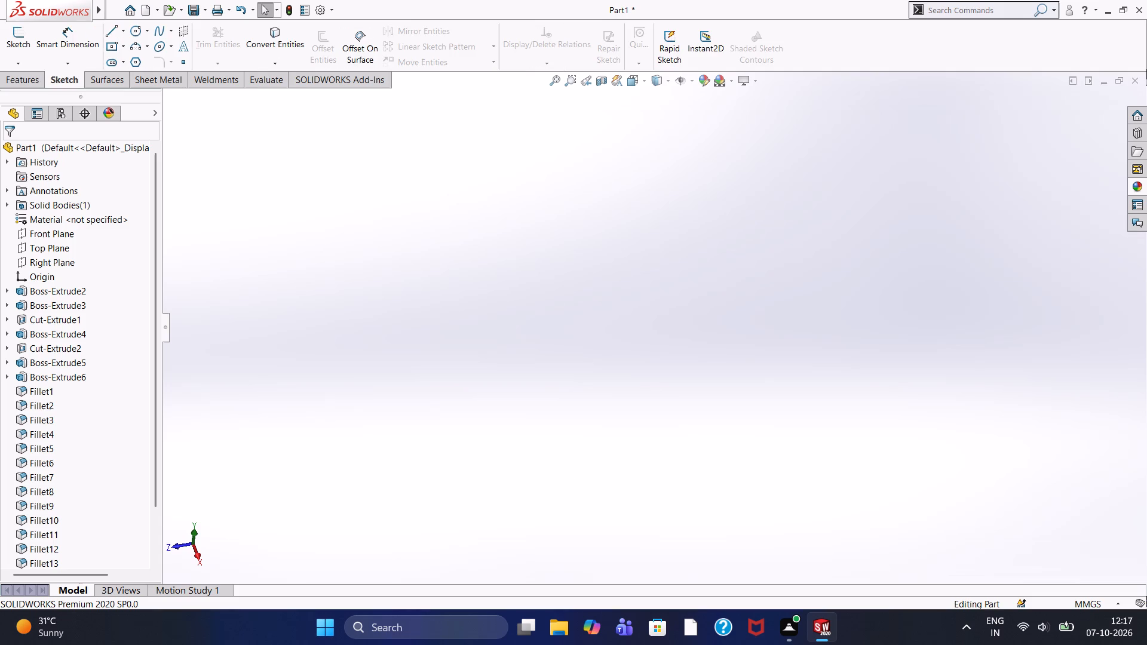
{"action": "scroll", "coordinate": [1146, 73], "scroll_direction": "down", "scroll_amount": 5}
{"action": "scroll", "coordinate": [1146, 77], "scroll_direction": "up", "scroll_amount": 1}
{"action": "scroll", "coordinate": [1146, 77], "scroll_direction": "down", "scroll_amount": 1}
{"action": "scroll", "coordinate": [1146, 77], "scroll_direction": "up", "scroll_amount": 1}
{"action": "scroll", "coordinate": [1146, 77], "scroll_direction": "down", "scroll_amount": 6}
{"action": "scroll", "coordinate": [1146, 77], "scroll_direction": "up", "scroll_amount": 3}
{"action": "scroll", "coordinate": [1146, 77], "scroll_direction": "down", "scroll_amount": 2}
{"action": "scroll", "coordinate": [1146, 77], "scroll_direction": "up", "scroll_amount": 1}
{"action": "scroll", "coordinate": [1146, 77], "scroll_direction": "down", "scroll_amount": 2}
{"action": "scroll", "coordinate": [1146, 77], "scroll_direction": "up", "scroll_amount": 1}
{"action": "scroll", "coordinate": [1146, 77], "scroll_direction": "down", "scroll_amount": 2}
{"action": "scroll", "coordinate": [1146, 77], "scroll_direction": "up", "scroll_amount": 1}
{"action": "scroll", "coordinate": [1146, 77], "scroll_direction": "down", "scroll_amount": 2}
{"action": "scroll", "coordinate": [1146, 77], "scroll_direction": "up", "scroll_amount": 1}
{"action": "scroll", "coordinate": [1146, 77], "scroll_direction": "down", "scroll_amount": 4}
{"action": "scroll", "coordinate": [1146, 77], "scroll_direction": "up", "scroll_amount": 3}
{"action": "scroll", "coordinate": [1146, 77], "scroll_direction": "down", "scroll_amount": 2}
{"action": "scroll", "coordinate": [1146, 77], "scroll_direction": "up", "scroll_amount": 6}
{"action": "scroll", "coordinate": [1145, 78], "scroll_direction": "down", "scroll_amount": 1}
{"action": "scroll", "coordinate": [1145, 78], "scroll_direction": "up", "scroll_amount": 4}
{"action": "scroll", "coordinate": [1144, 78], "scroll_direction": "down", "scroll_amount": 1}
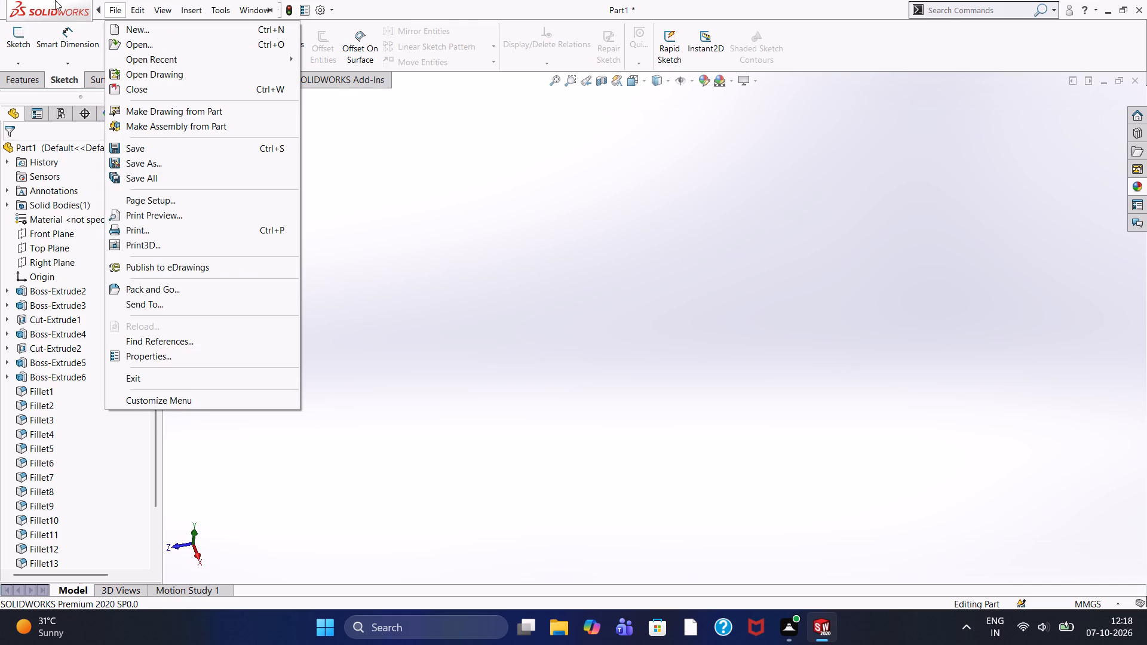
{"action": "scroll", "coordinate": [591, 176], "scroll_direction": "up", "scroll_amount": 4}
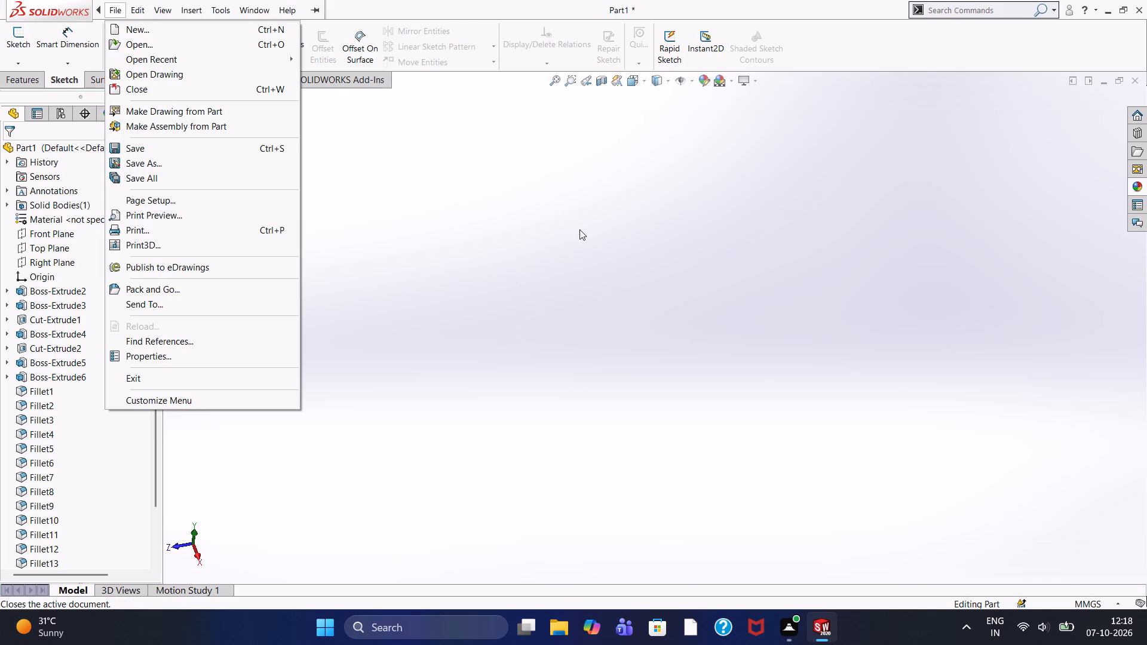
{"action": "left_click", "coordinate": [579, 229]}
Examine the whole part from above at several magnifications, covering the round boss, the block and the base plate's outline.
{"action": "scroll", "coordinate": [581, 228], "scroll_direction": "up", "scroll_amount": 8}
{"action": "scroll", "coordinate": [668, 157], "scroll_direction": "down", "scroll_amount": 3}
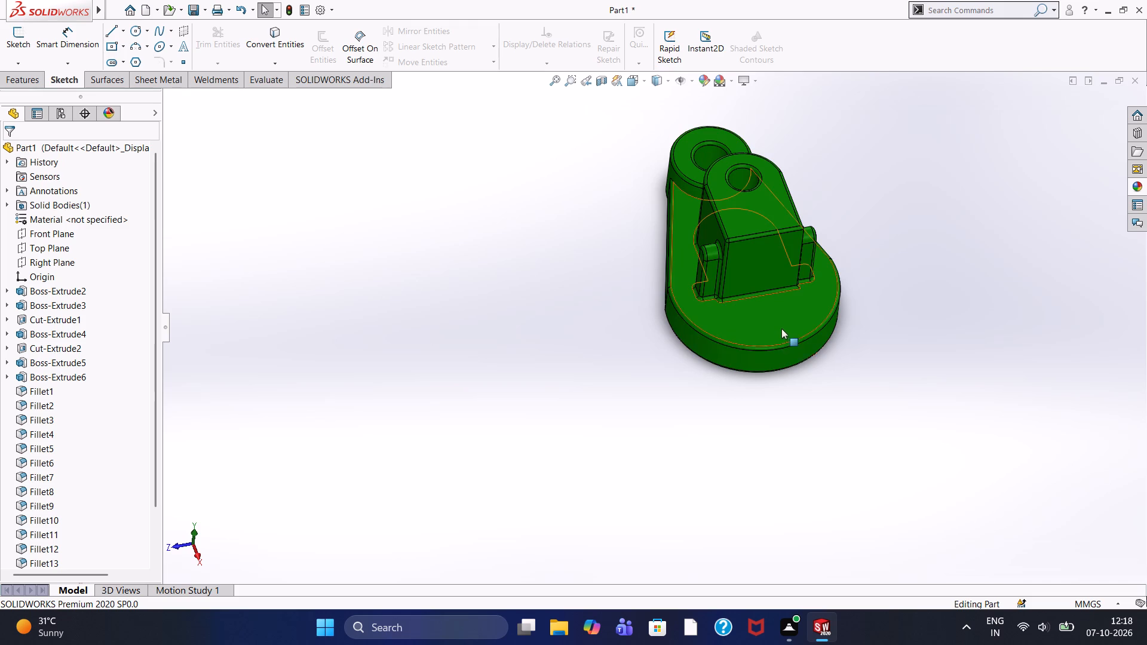
{"action": "scroll", "coordinate": [799, 352], "scroll_direction": "down", "scroll_amount": 2}
{"action": "scroll", "coordinate": [805, 358], "scroll_direction": "up", "scroll_amount": 1}
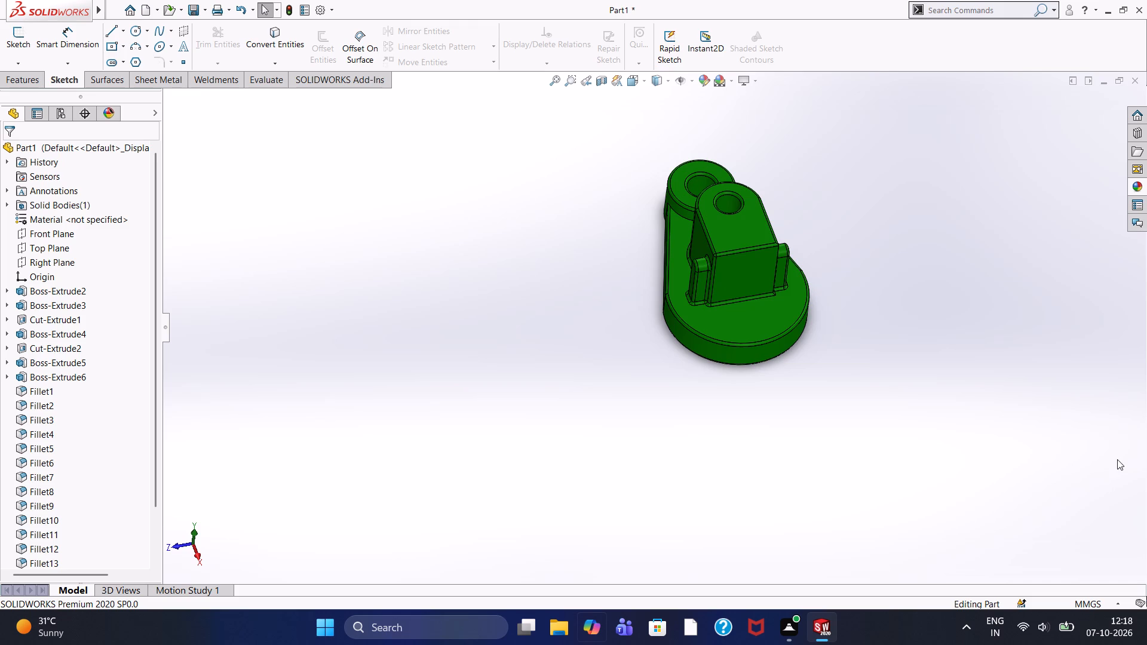
{"action": "scroll", "coordinate": [1136, 452], "scroll_direction": "up", "scroll_amount": 1}
{"action": "scroll", "coordinate": [1143, 445], "scroll_direction": "down", "scroll_amount": 1}
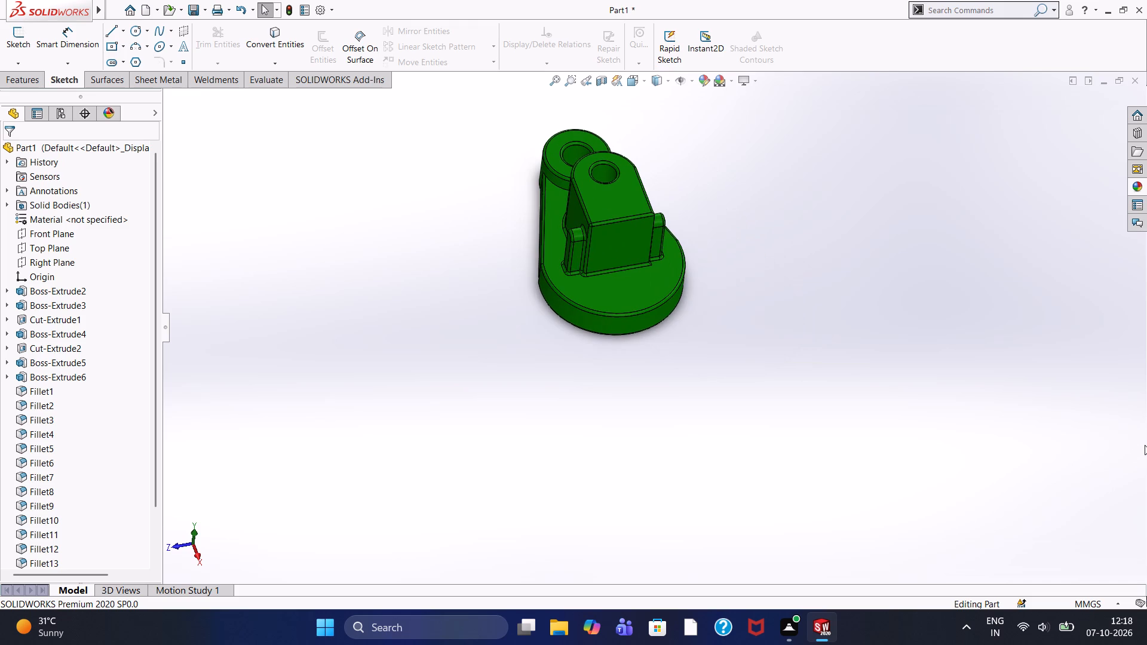
{"action": "scroll", "coordinate": [1145, 445], "scroll_direction": "down", "scroll_amount": 3}
Examine the block close up, including its hole, flat end face, side bosses and the filleted edges where it meets the base plate.
{"action": "scroll", "coordinate": [904, 354], "scroll_direction": "up", "scroll_amount": 2}
{"action": "scroll", "coordinate": [533, 175], "scroll_direction": "down", "scroll_amount": 3}
{"action": "scroll", "coordinate": [764, 266], "scroll_direction": "down", "scroll_amount": 2}
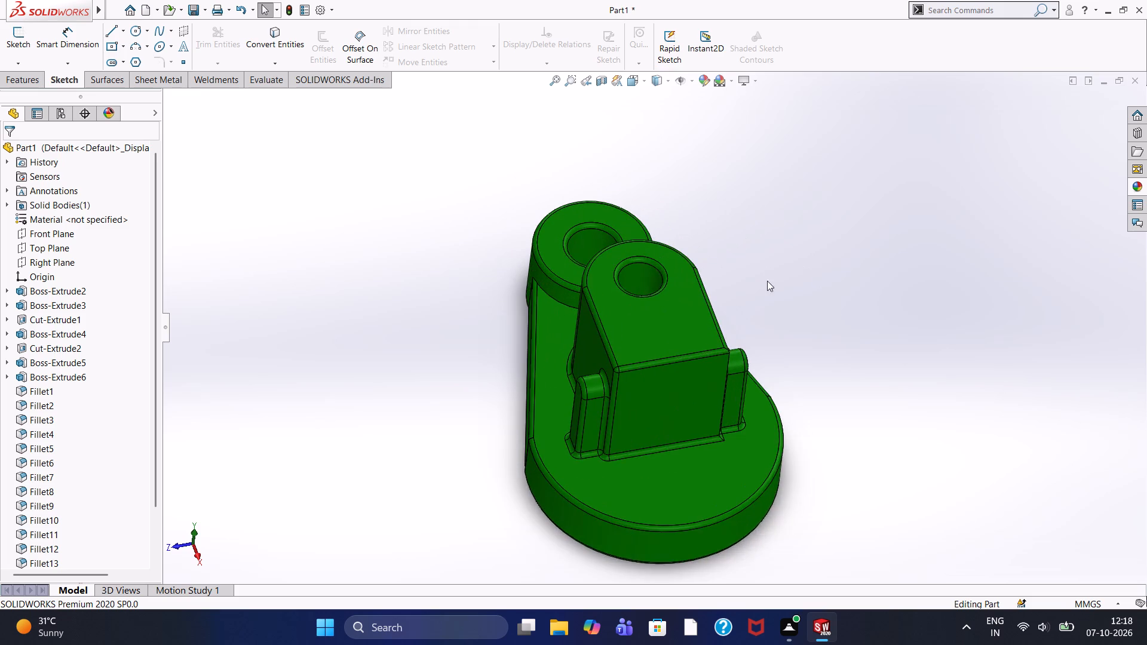
{"action": "scroll", "coordinate": [769, 287], "scroll_direction": "down", "scroll_amount": 1}
{"action": "scroll", "coordinate": [772, 293], "scroll_direction": "up", "scroll_amount": 3}
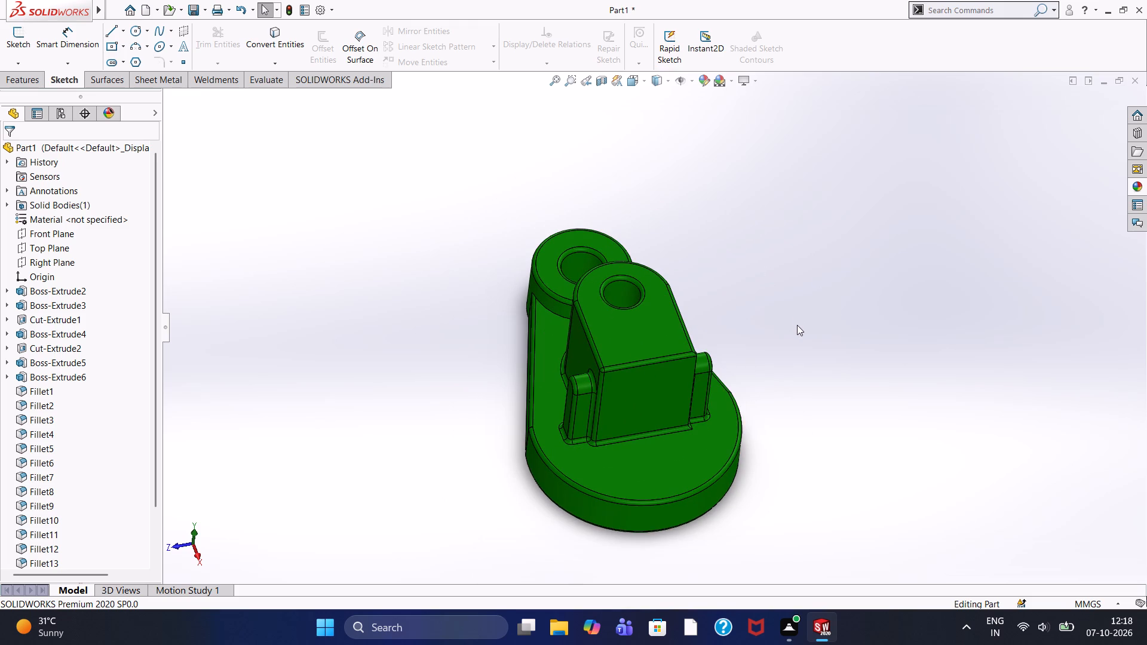
{"action": "scroll", "coordinate": [815, 339], "scroll_direction": "down", "scroll_amount": 1}
{"action": "scroll", "coordinate": [831, 333], "scroll_direction": "up", "scroll_amount": 1}
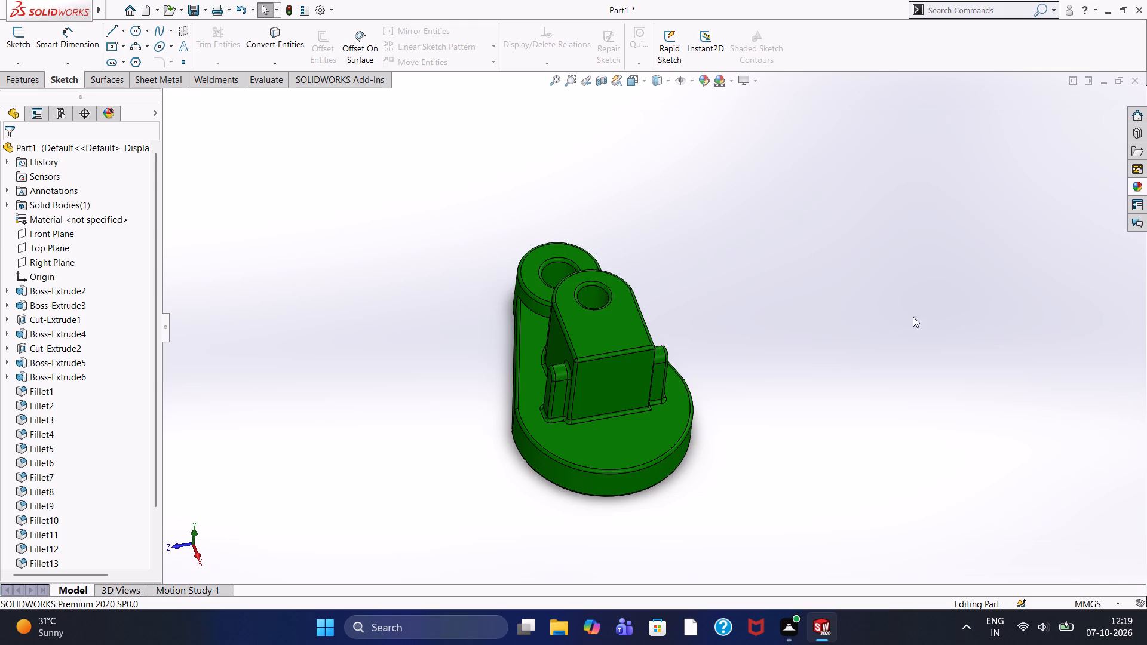
{"action": "scroll", "coordinate": [928, 312], "scroll_direction": "down", "scroll_amount": 2}
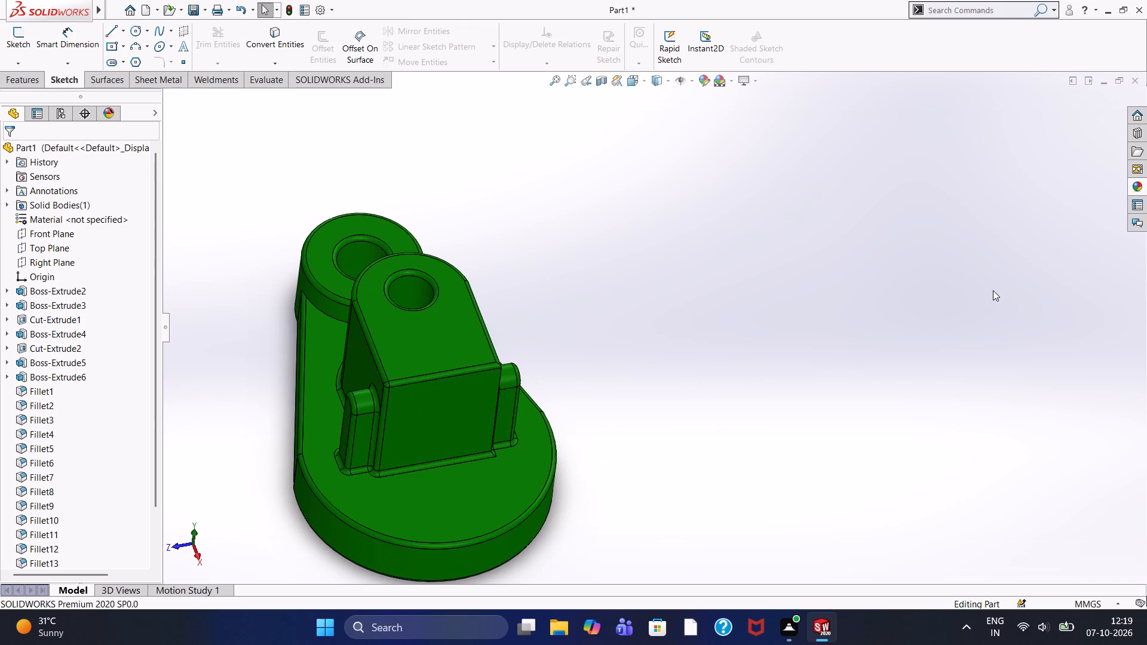
{"action": "scroll", "coordinate": [1071, 268], "scroll_direction": "down", "scroll_amount": 2}
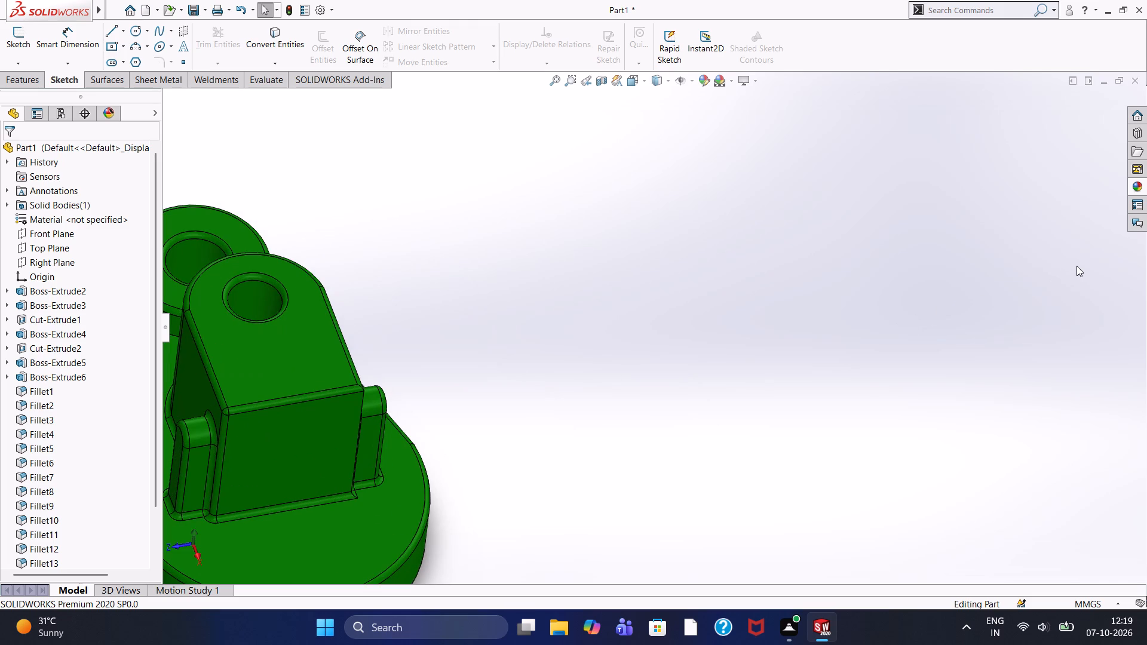
{"action": "scroll", "coordinate": [1102, 262], "scroll_direction": "up", "scroll_amount": 2}
{"action": "scroll", "coordinate": [1121, 257], "scroll_direction": "down", "scroll_amount": 1}
{"action": "scroll", "coordinate": [1130, 254], "scroll_direction": "up", "scroll_amount": 2}
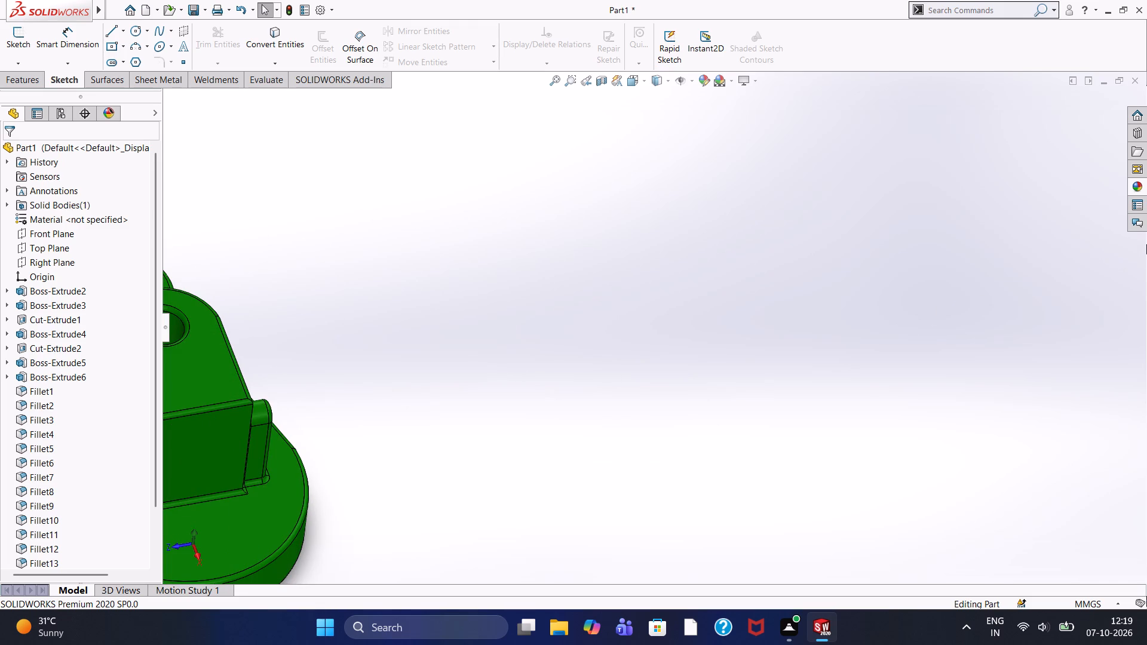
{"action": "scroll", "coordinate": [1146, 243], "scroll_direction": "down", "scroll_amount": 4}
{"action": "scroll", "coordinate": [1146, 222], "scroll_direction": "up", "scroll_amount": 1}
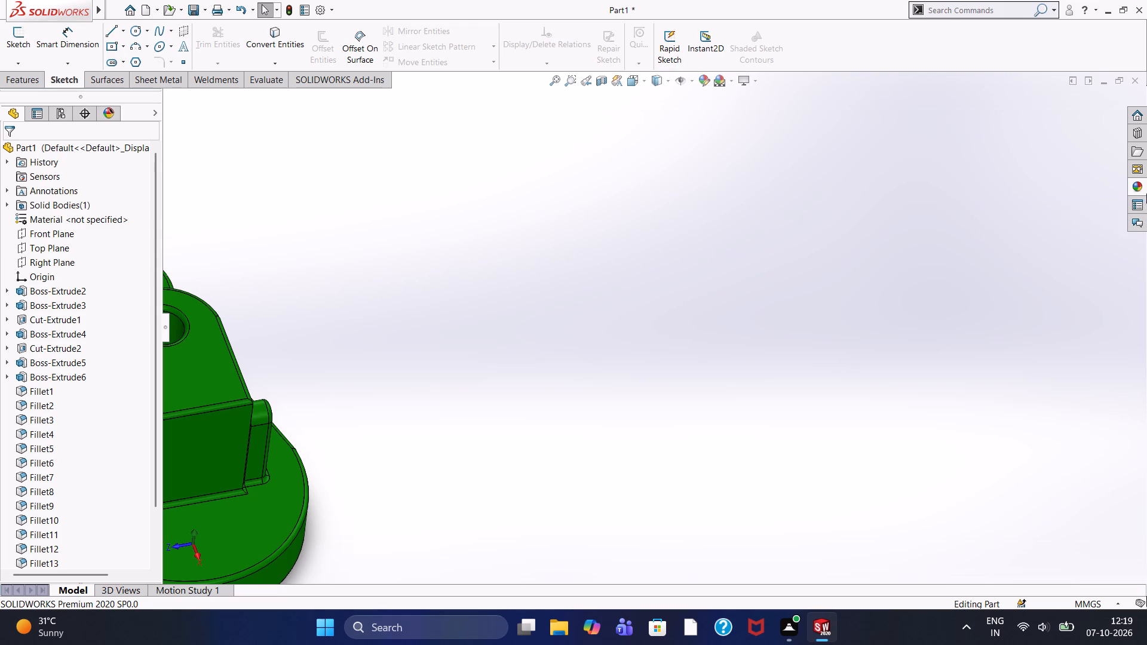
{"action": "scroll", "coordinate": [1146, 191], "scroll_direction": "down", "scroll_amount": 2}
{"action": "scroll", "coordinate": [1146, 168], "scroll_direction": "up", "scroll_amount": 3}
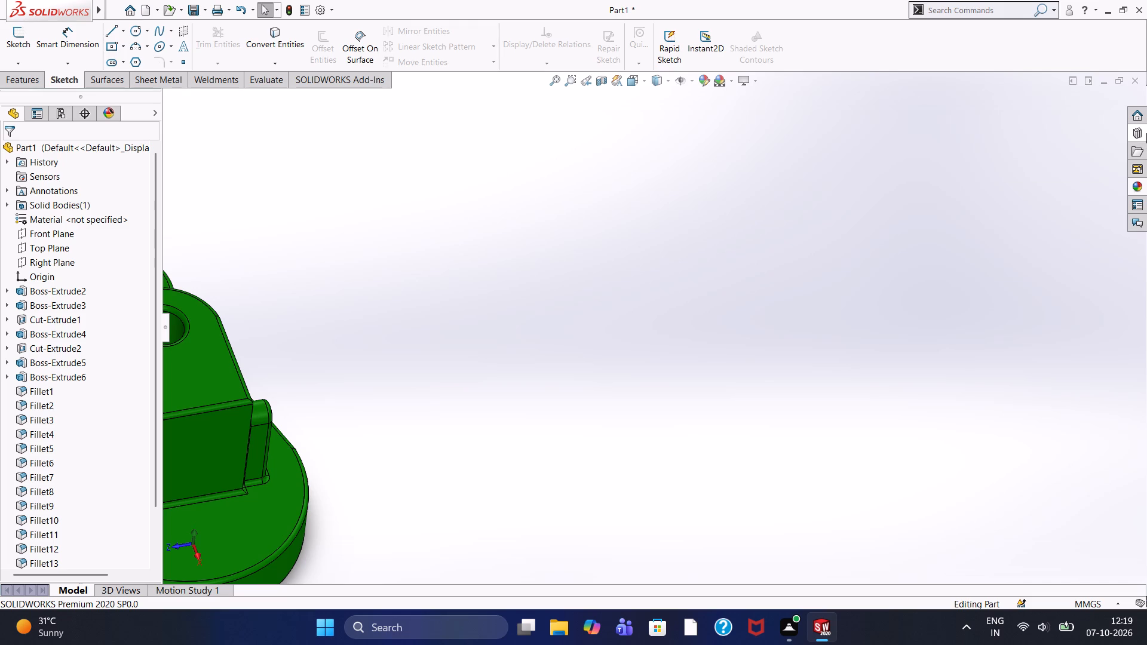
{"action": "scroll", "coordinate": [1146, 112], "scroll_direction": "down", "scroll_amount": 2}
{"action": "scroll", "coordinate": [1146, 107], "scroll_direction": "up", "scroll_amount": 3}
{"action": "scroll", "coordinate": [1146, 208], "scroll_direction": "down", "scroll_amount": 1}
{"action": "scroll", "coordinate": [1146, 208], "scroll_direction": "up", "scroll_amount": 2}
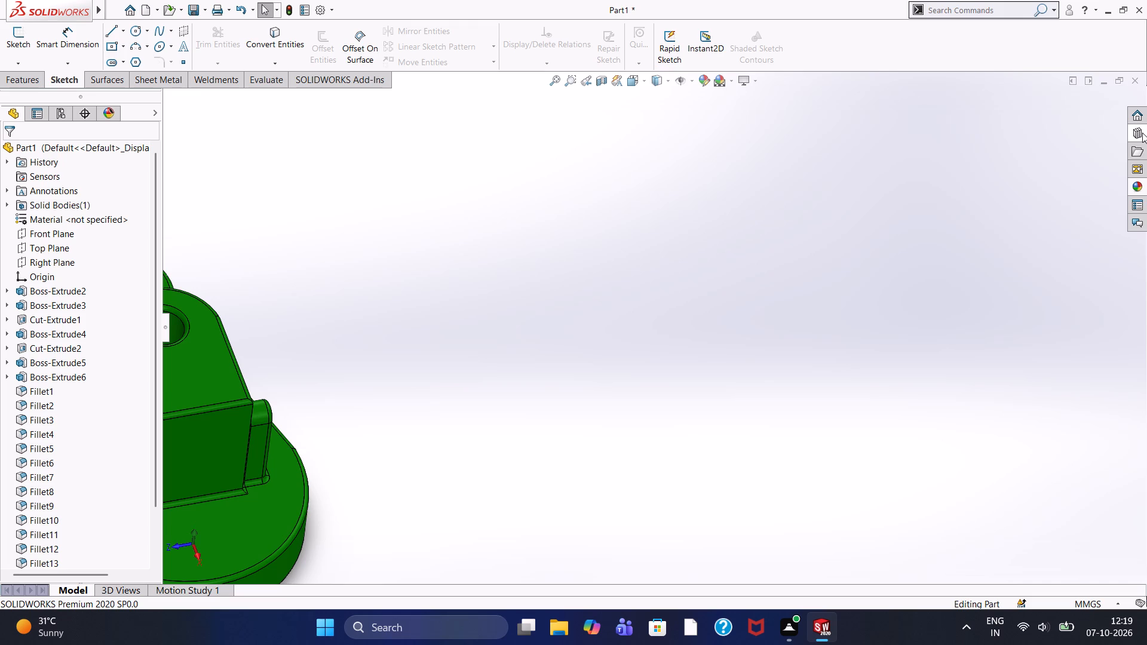
Examine the whole part again, covering the round boss, the block's sloping side face and the base plate's rounded end.
{"action": "scroll", "coordinate": [514, 387], "scroll_direction": "up", "scroll_amount": 4}
{"action": "scroll", "coordinate": [466, 337], "scroll_direction": "down", "scroll_amount": 4}
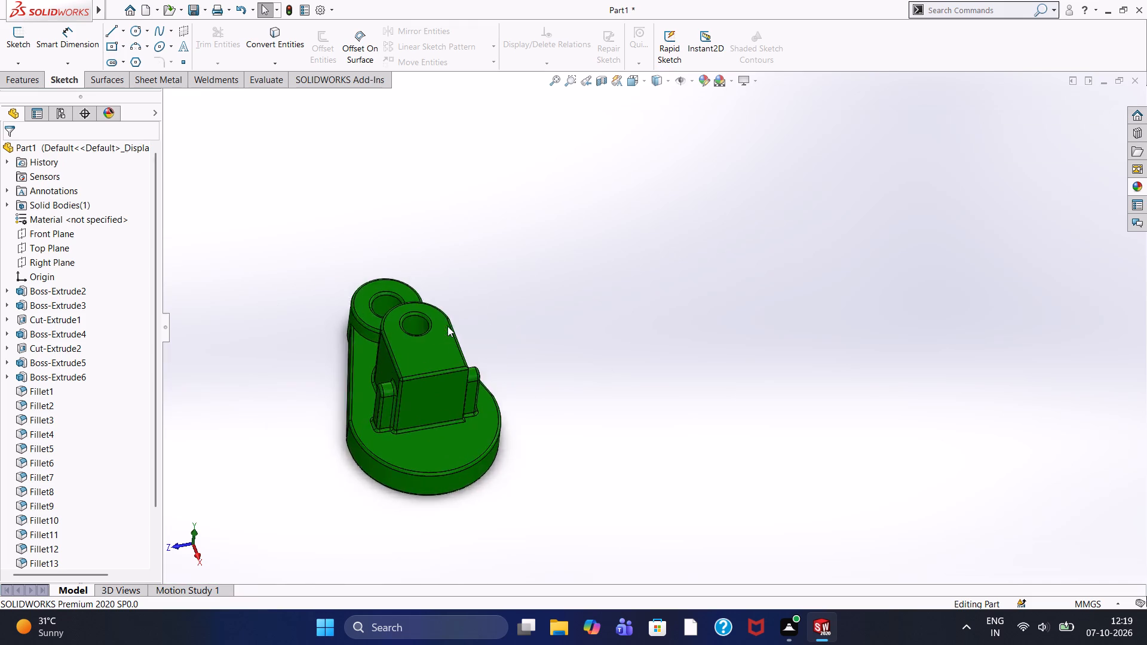
{"action": "scroll", "coordinate": [447, 326], "scroll_direction": "down", "scroll_amount": 2}
{"action": "scroll", "coordinate": [444, 328], "scroll_direction": "up", "scroll_amount": 2}
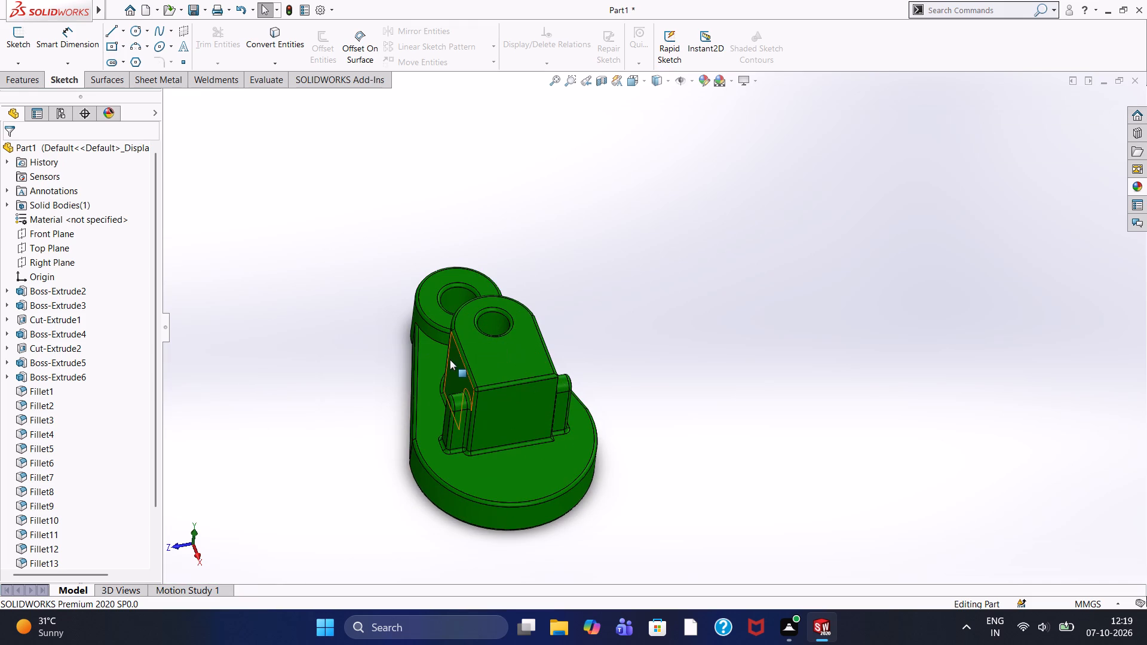
{"action": "scroll", "coordinate": [450, 363], "scroll_direction": "down", "scroll_amount": 3}
{"action": "scroll", "coordinate": [450, 363], "scroll_direction": "up", "scroll_amount": 3}
{"action": "scroll", "coordinate": [450, 363], "scroll_direction": "down", "scroll_amount": 2}
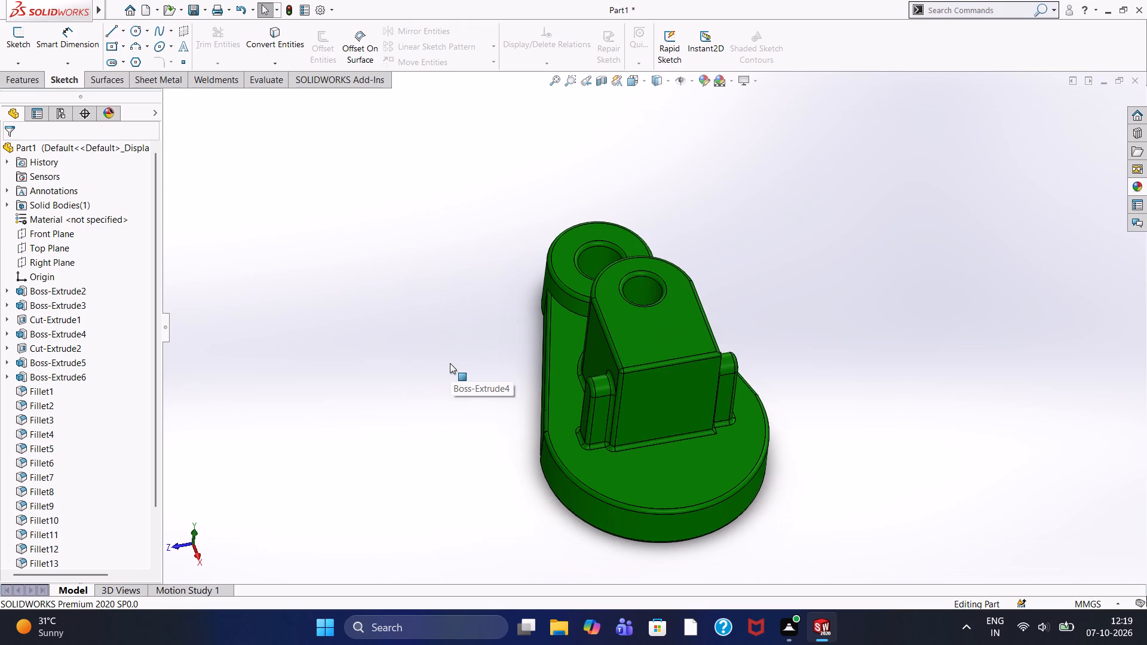
{"action": "scroll", "coordinate": [450, 363], "scroll_direction": "up", "scroll_amount": 2}
{"action": "scroll", "coordinate": [450, 363], "scroll_direction": "down", "scroll_amount": 3}
{"action": "scroll", "coordinate": [450, 363], "scroll_direction": "up", "scroll_amount": 2}
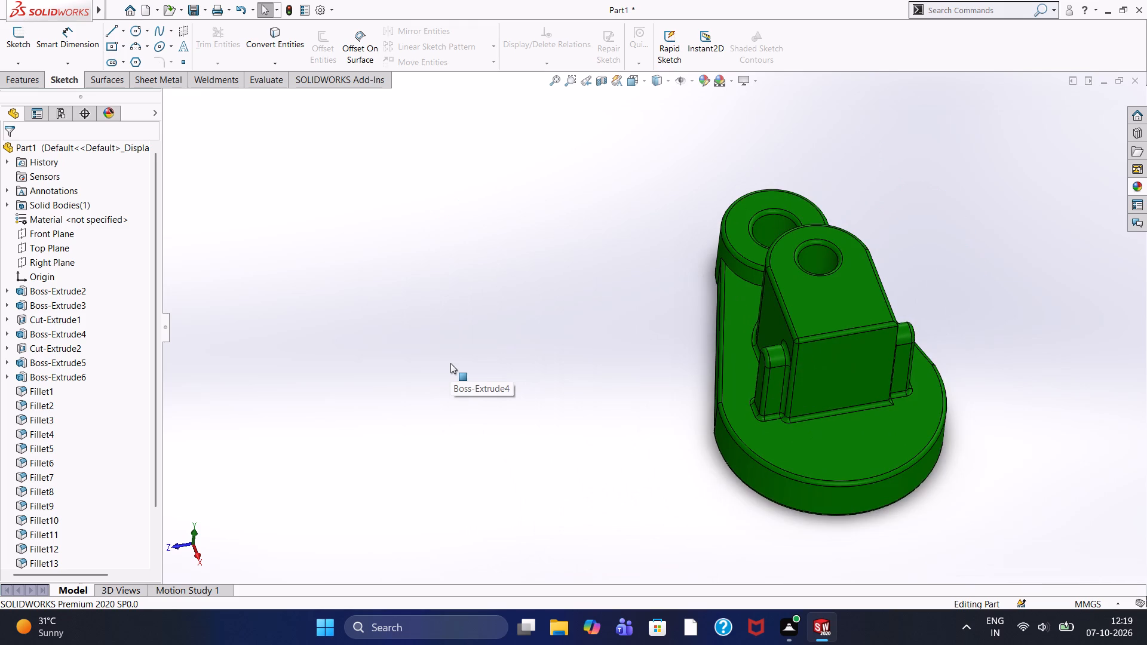
Examine the holes in the round boss and block, and the filleted edges around the block and base plate.
{"action": "scroll", "coordinate": [499, 358], "scroll_direction": "down", "scroll_amount": 2}
{"action": "scroll", "coordinate": [498, 360], "scroll_direction": "up", "scroll_amount": 4}
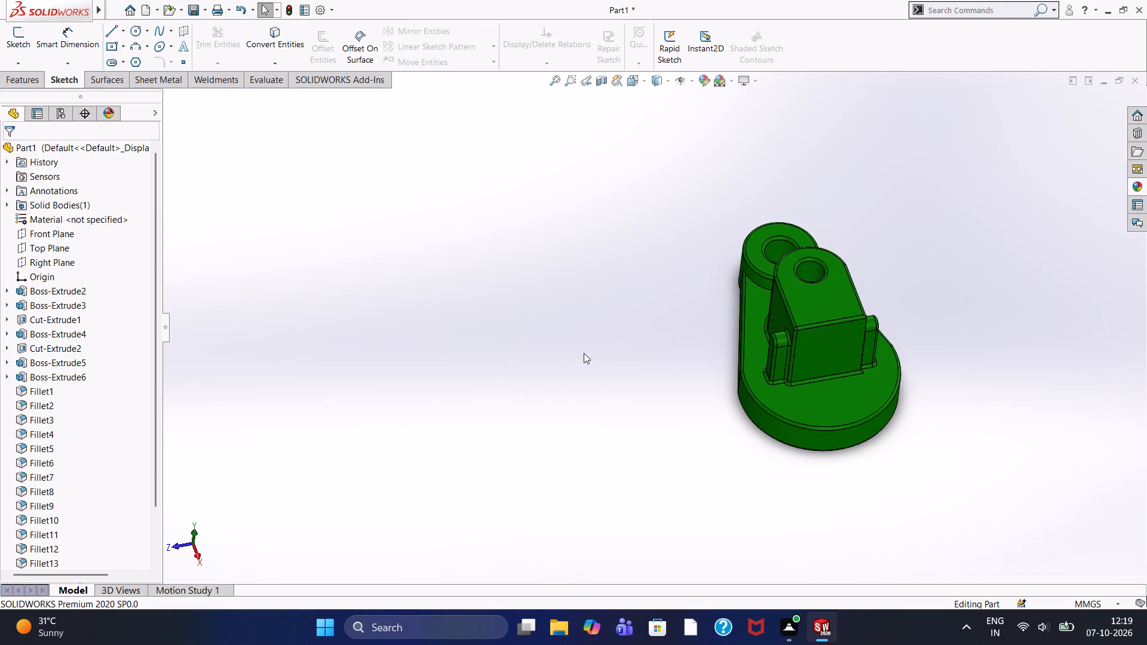
{"action": "scroll", "coordinate": [823, 279], "scroll_direction": "down", "scroll_amount": 3}
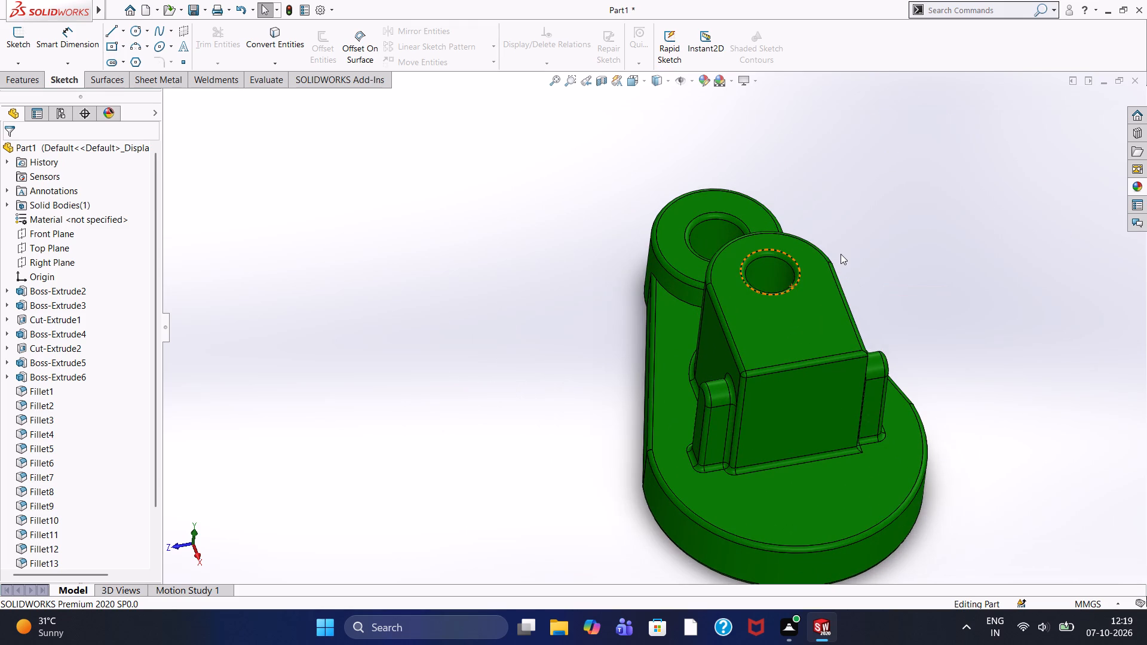
{"action": "scroll", "coordinate": [847, 263], "scroll_direction": "up", "scroll_amount": 2}
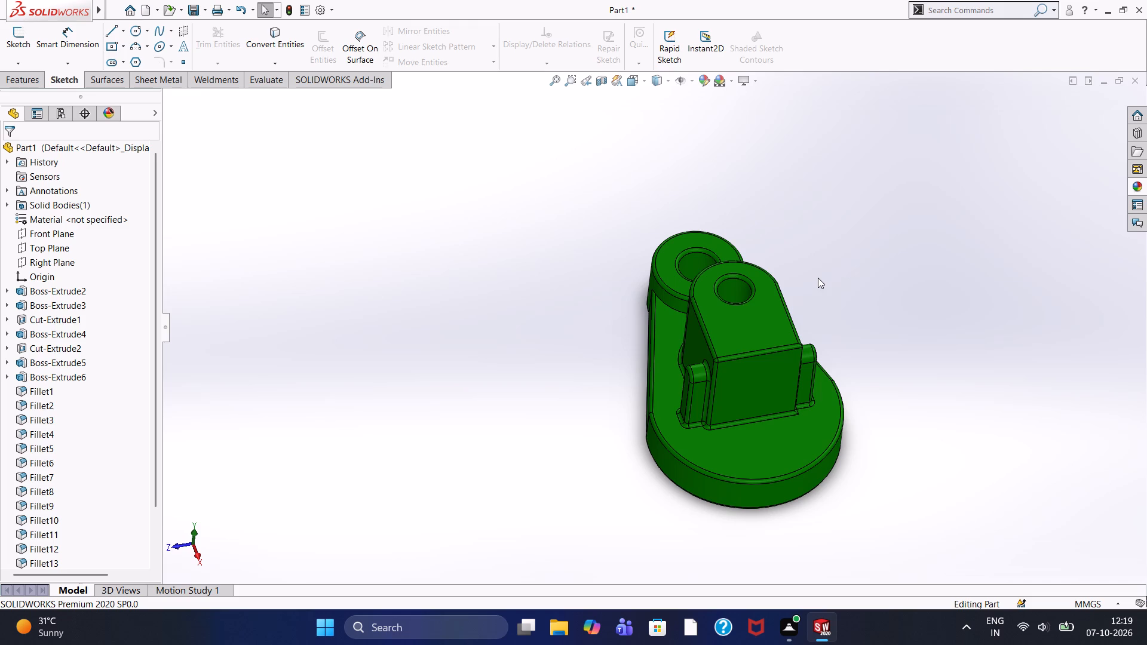
{"action": "scroll", "coordinate": [818, 278], "scroll_direction": "down", "scroll_amount": 1}
{"action": "scroll", "coordinate": [818, 278], "scroll_direction": "up", "scroll_amount": 2}
{"action": "scroll", "coordinate": [818, 278], "scroll_direction": "down", "scroll_amount": 1}
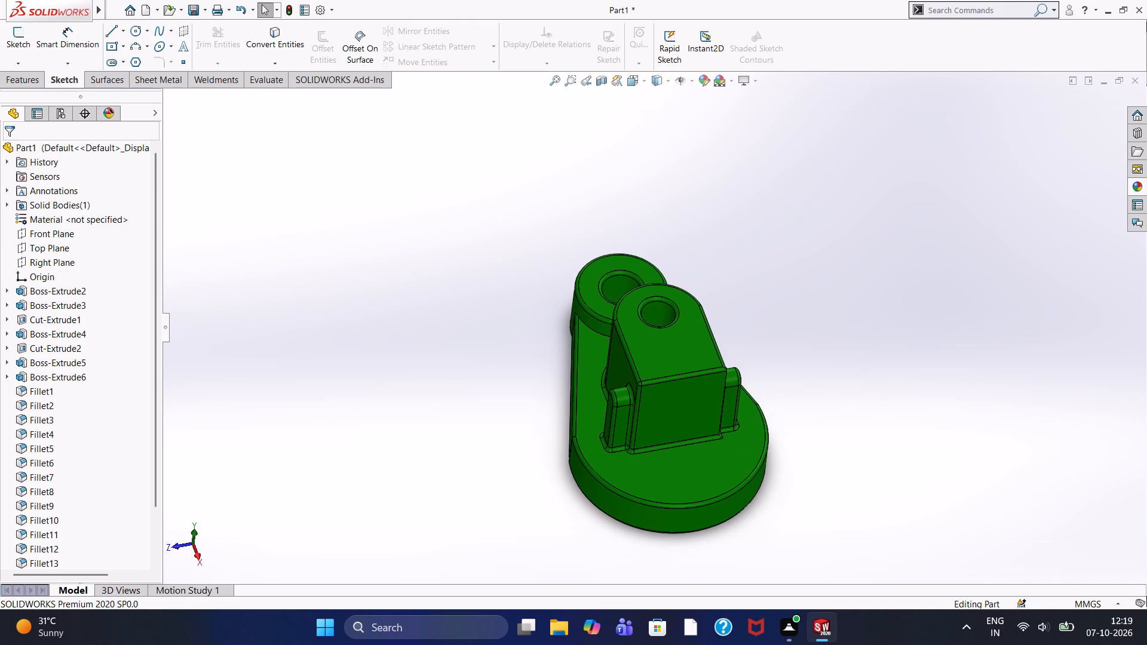
{"action": "scroll", "coordinate": [1022, 88], "scroll_direction": "down", "scroll_amount": 2}
{"action": "scroll", "coordinate": [1025, 92], "scroll_direction": "up", "scroll_amount": 3}
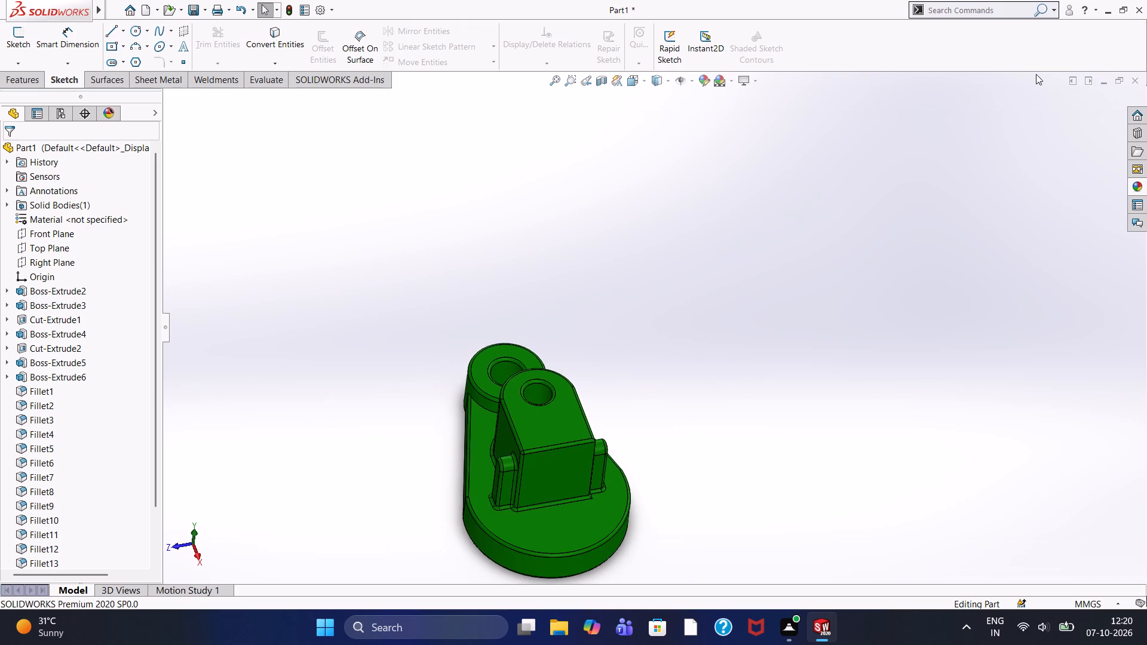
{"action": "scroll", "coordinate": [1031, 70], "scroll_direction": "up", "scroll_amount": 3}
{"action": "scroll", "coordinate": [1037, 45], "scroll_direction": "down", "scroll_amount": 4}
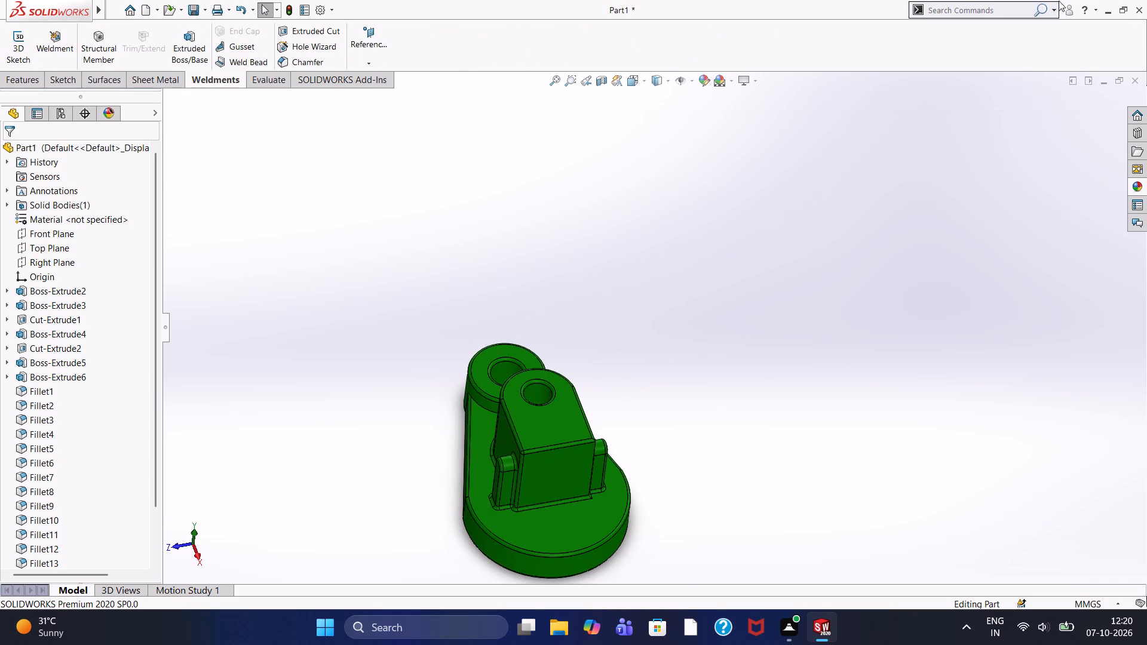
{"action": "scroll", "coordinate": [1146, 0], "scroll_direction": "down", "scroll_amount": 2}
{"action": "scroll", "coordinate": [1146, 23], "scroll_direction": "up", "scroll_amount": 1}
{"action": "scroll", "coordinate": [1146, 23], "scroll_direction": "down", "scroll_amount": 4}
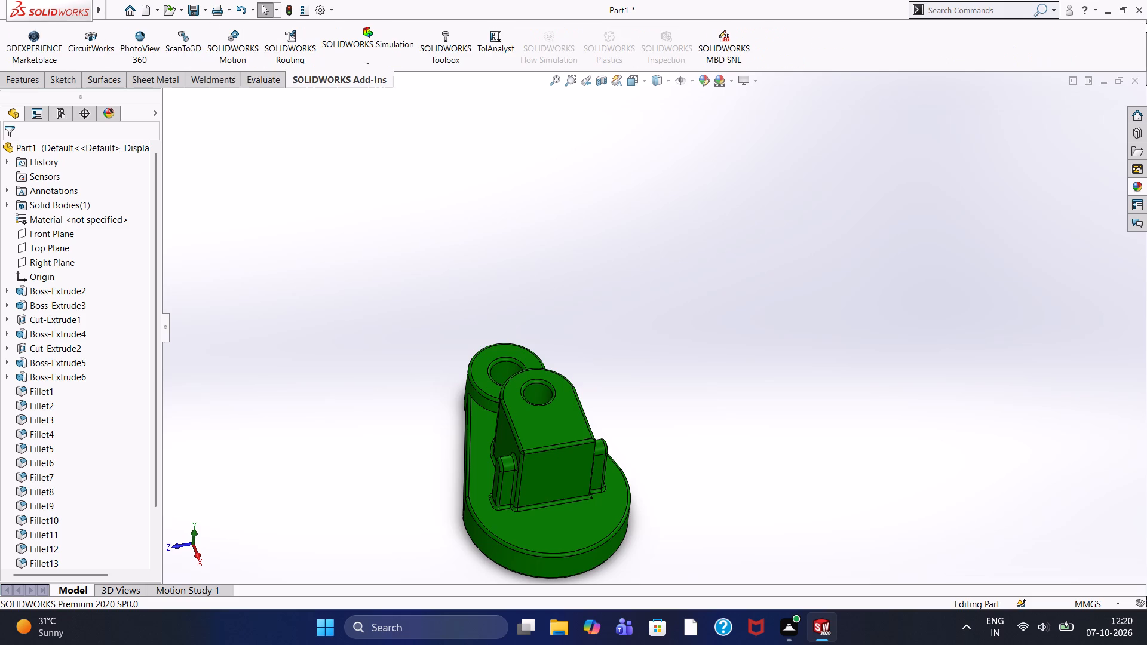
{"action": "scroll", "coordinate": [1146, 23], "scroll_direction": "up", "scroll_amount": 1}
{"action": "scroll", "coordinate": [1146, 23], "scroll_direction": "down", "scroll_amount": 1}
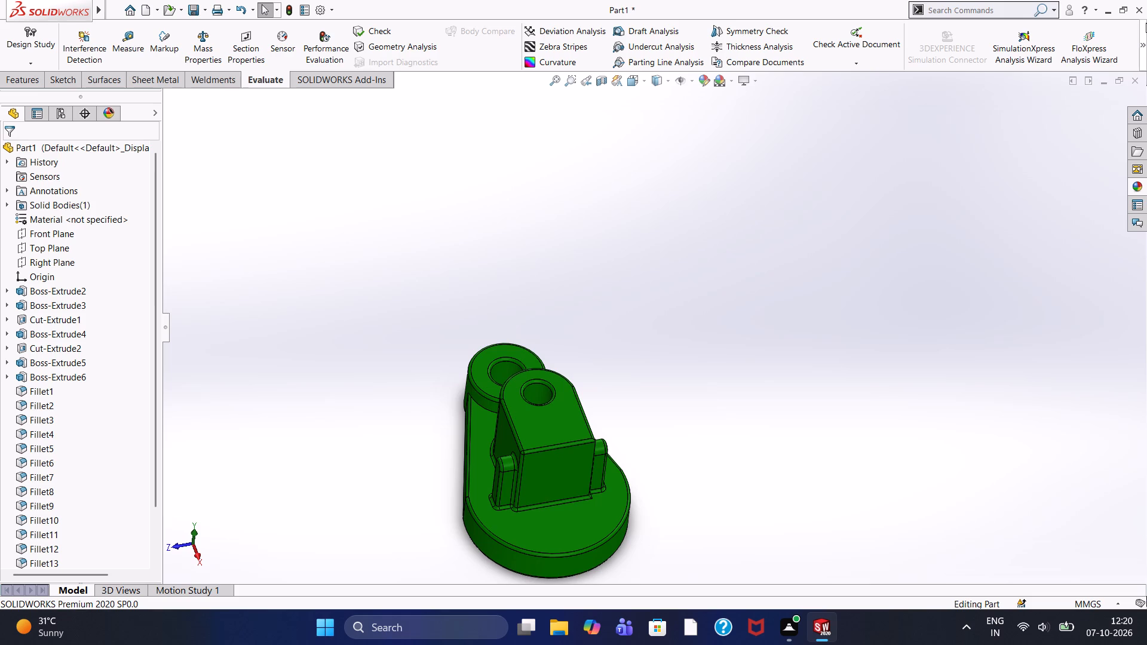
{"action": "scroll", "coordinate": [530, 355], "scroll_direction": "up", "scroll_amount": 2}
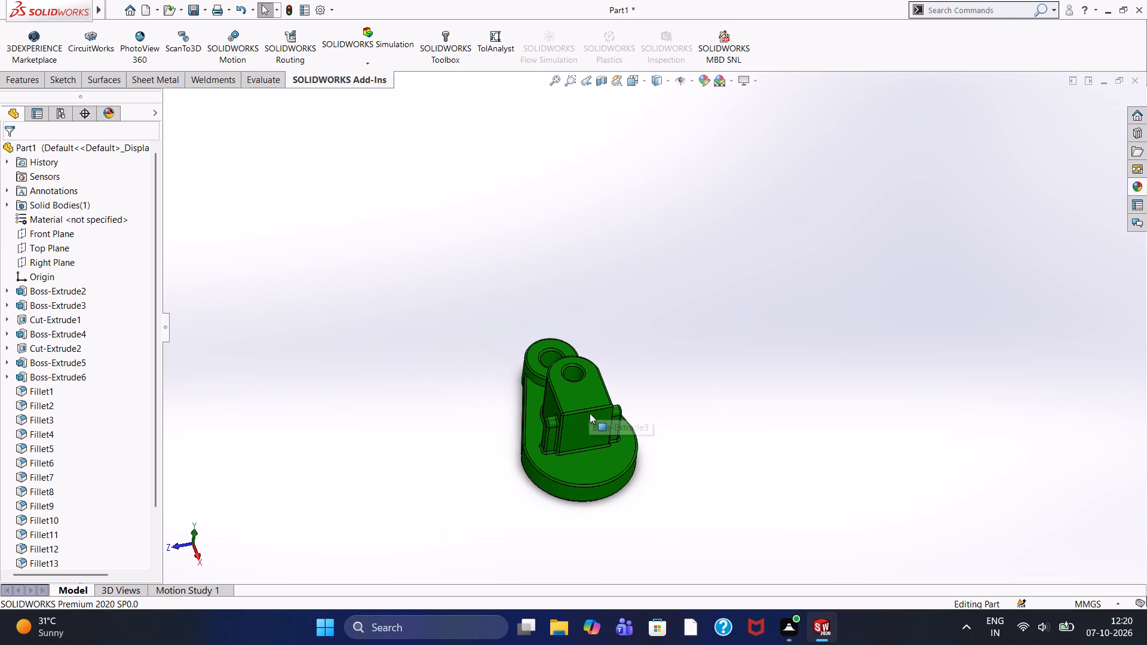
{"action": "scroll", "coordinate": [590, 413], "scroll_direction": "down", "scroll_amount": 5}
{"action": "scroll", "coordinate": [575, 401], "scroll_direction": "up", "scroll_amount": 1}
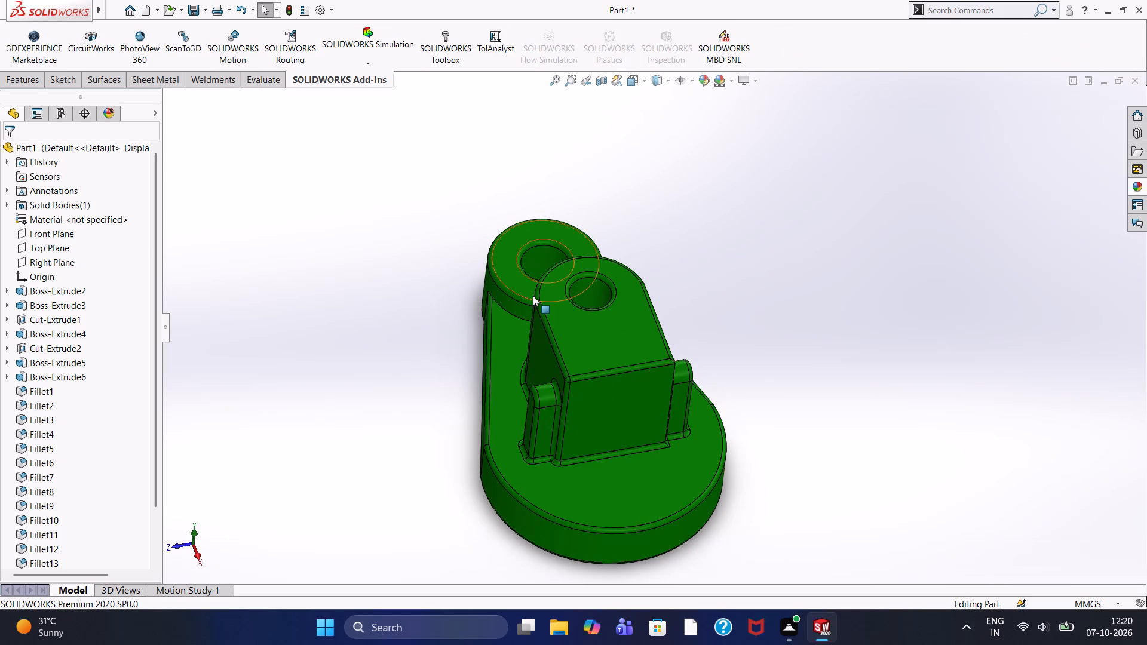
Examine the whole part from the block's flat end, covering both side bosses and the base plate's rounded end.
{"action": "scroll", "coordinate": [533, 296], "scroll_direction": "down", "scroll_amount": 3}
{"action": "scroll", "coordinate": [528, 326], "scroll_direction": "up", "scroll_amount": 5}
{"action": "scroll", "coordinate": [649, 456], "scroll_direction": "up", "scroll_amount": 2}
{"action": "scroll", "coordinate": [609, 352], "scroll_direction": "down", "scroll_amount": 1}
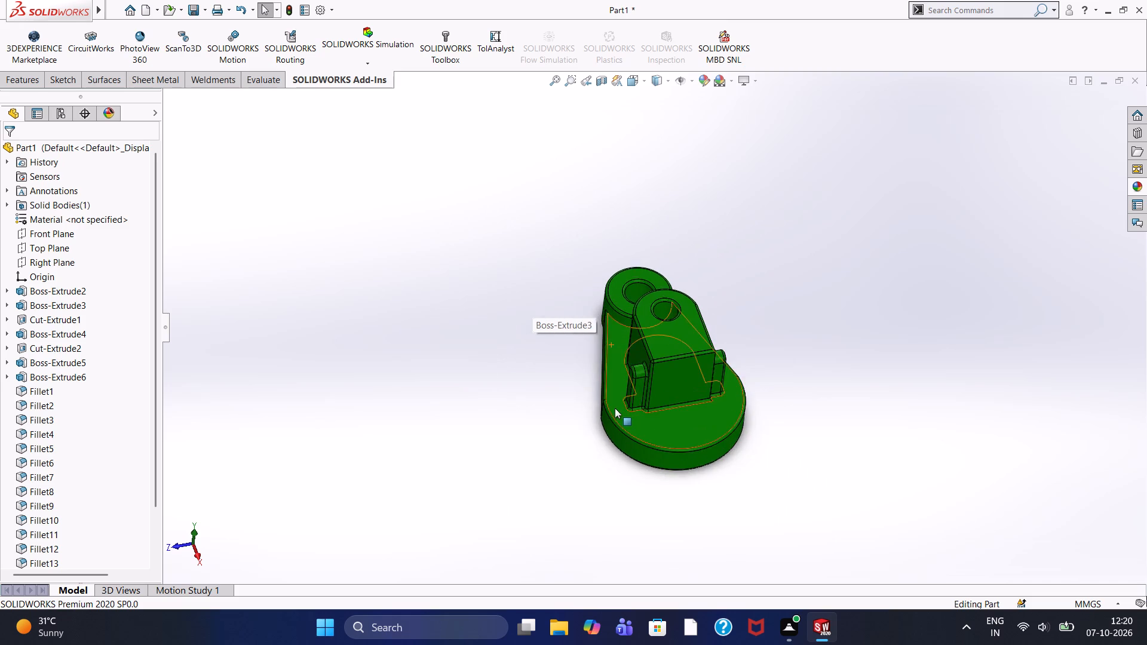
{"action": "scroll", "coordinate": [615, 408], "scroll_direction": "down", "scroll_amount": 3}
{"action": "scroll", "coordinate": [698, 370], "scroll_direction": "up", "scroll_amount": 1}
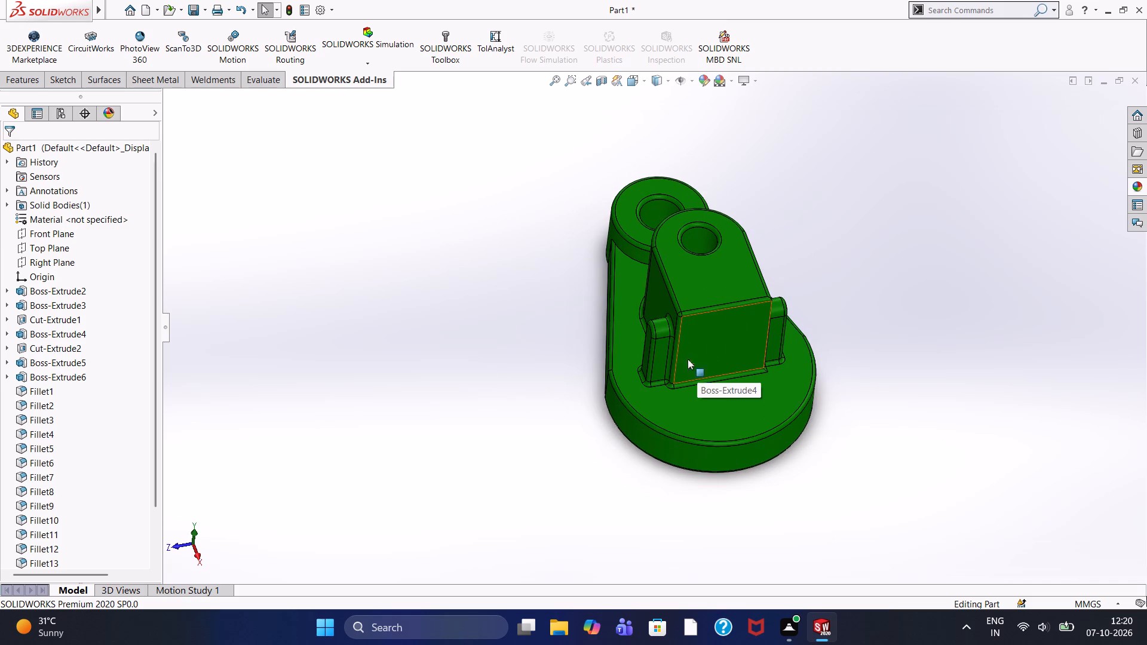
{"action": "scroll", "coordinate": [700, 373], "scroll_direction": "down", "scroll_amount": 1}
{"action": "scroll", "coordinate": [700, 373], "scroll_direction": "up", "scroll_amount": 2}
{"action": "scroll", "coordinate": [700, 373], "scroll_direction": "down", "scroll_amount": 2}
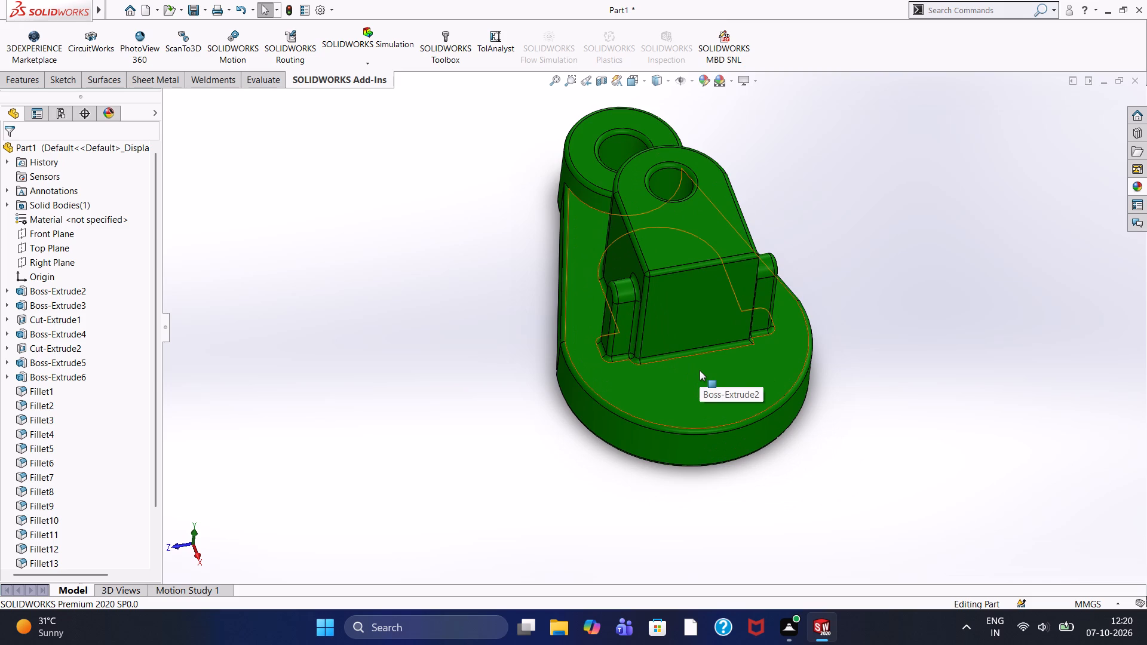
{"action": "scroll", "coordinate": [700, 370], "scroll_direction": "up", "scroll_amount": 3}
{"action": "scroll", "coordinate": [700, 370], "scroll_direction": "down", "scroll_amount": 1}
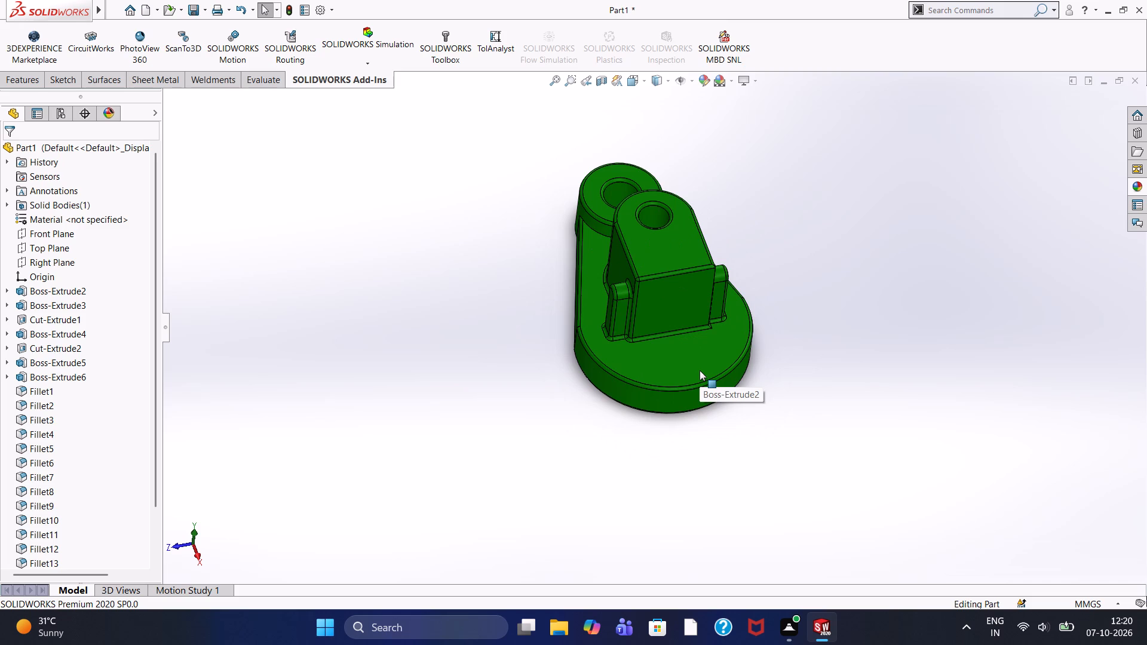
{"action": "scroll", "coordinate": [700, 370], "scroll_direction": "down", "scroll_amount": 1}
{"action": "scroll", "coordinate": [700, 370], "scroll_direction": "up", "scroll_amount": 1}
{"action": "scroll", "coordinate": [615, 239], "scroll_direction": "down", "scroll_amount": 4}
{"action": "scroll", "coordinate": [620, 243], "scroll_direction": "up", "scroll_amount": 1}
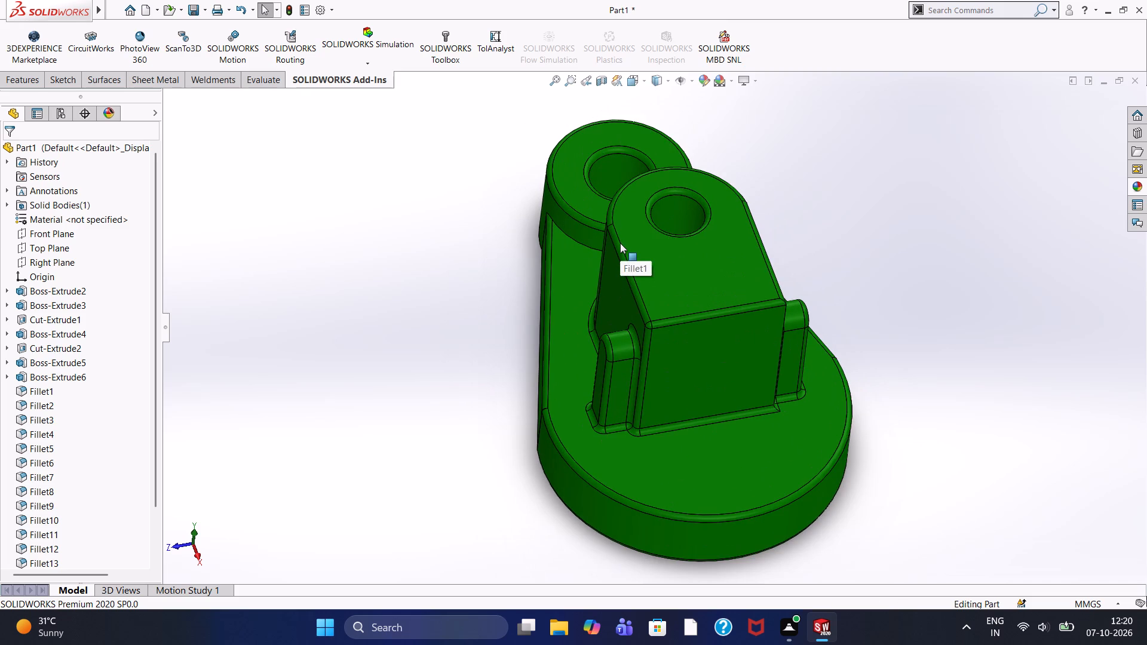
Examine close up the holes and filleted rims on top of the round boss and the block.
{"action": "scroll", "coordinate": [639, 256], "scroll_direction": "down", "scroll_amount": 2}
{"action": "scroll", "coordinate": [653, 260], "scroll_direction": "up", "scroll_amount": 2}
{"action": "scroll", "coordinate": [653, 260], "scroll_direction": "down", "scroll_amount": 2}
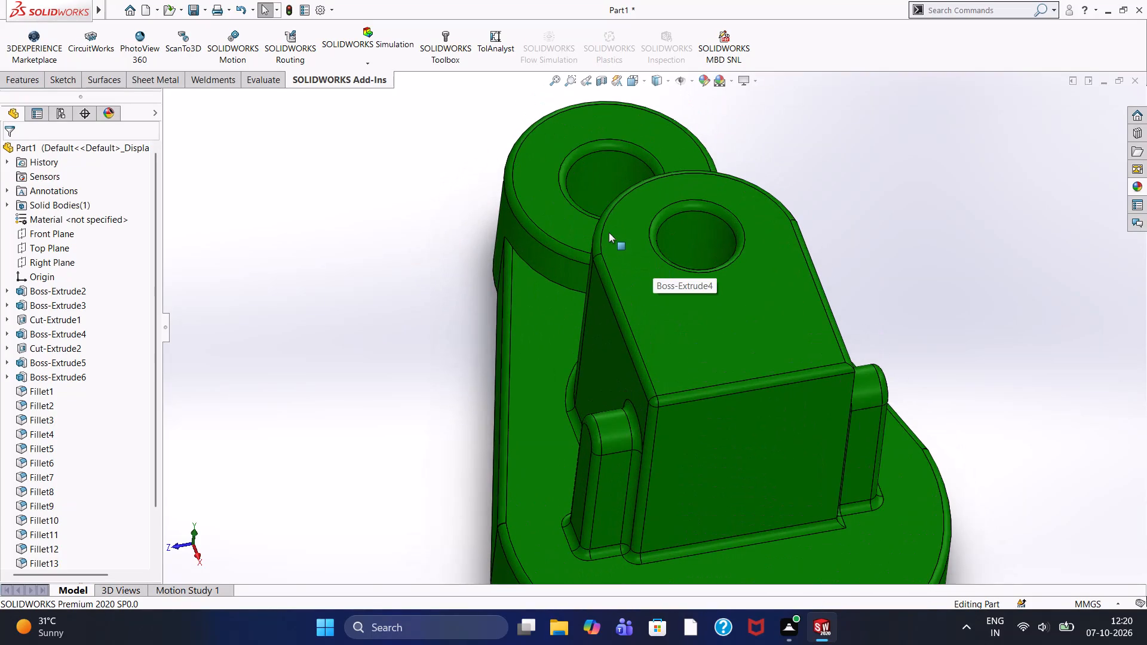
{"action": "scroll", "coordinate": [609, 232], "scroll_direction": "up", "scroll_amount": 2}
{"action": "scroll", "coordinate": [637, 247], "scroll_direction": "down", "scroll_amount": 1}
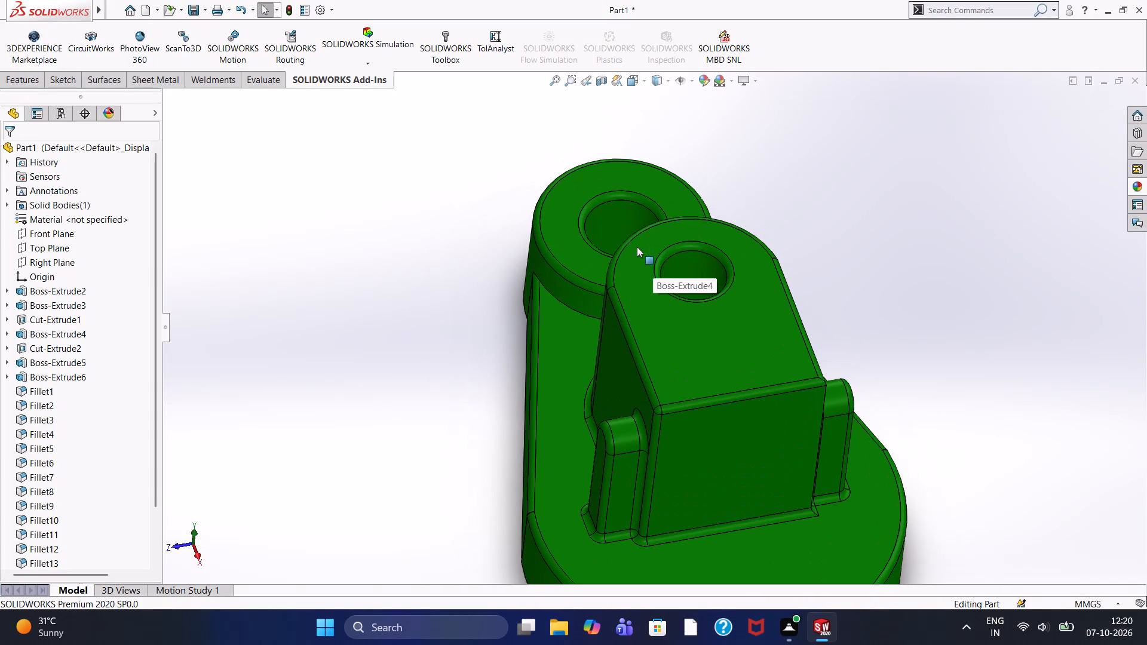
{"action": "scroll", "coordinate": [638, 247], "scroll_direction": "down", "scroll_amount": 2}
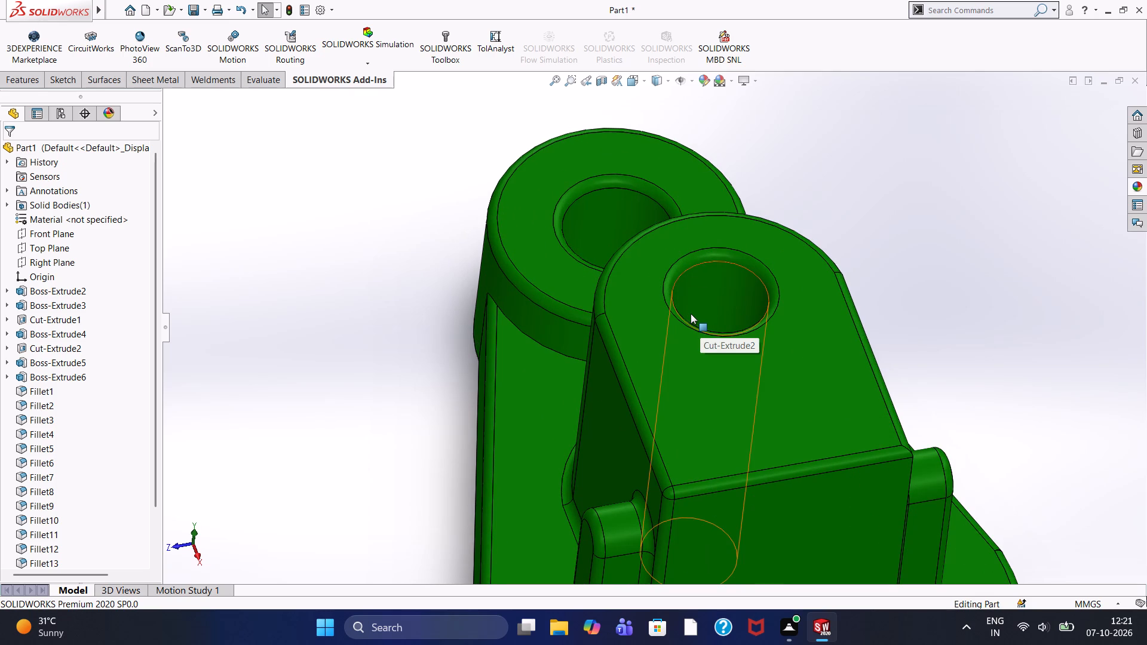
{"action": "scroll", "coordinate": [692, 315], "scroll_direction": "down", "scroll_amount": 1}
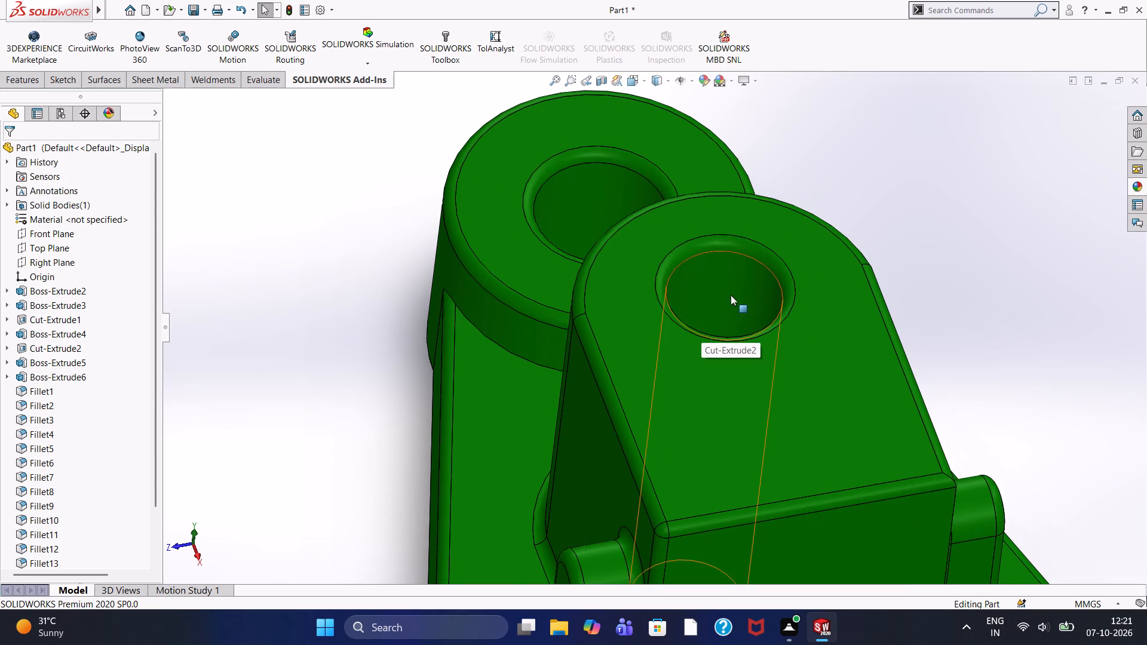
Examine the part from directly above and from oblique angles, covering both through holes, the block and the base plate's outline.
{"action": "scroll", "coordinate": [725, 300], "scroll_direction": "up", "scroll_amount": 3}
{"action": "scroll", "coordinate": [728, 444], "scroll_direction": "up", "scroll_amount": 4}
{"action": "scroll", "coordinate": [576, 374], "scroll_direction": "down", "scroll_amount": 1}
{"action": "middle_click_drag", "start_coordinate": [560, 364], "coordinate": [551, 468]}
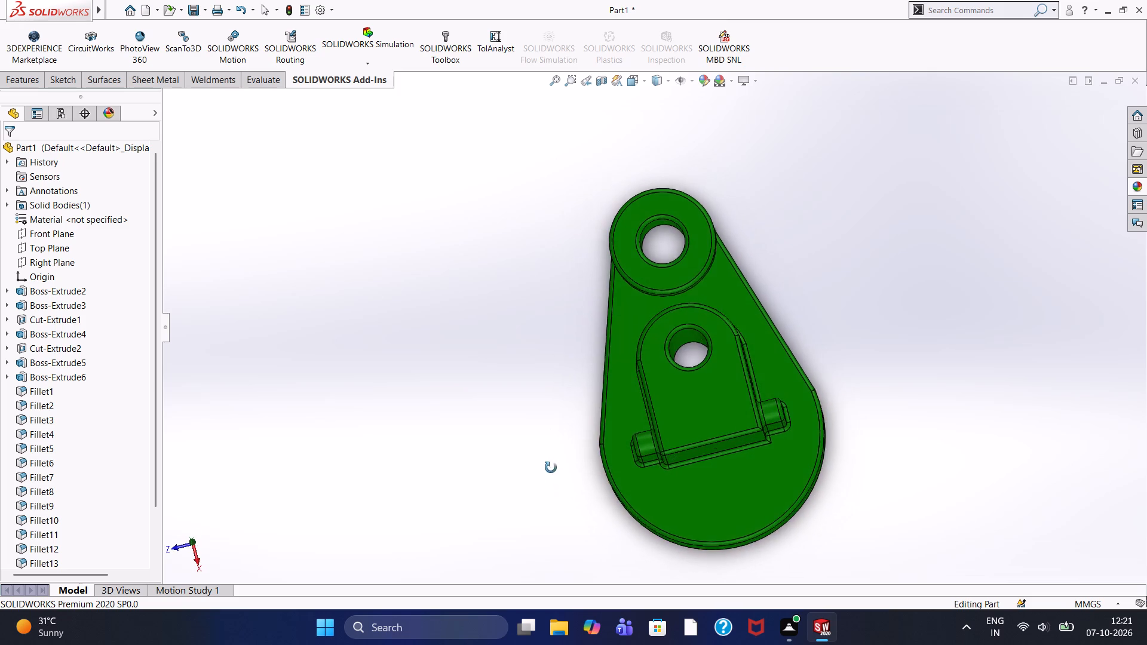
{"action": "middle_click_drag", "start_coordinate": [551, 468], "coordinate": [551, 468]}
{"action": "scroll", "coordinate": [778, 367], "scroll_direction": "up", "scroll_amount": 3}
{"action": "middle_click_drag", "start_coordinate": [603, 451], "coordinate": [621, 348]}
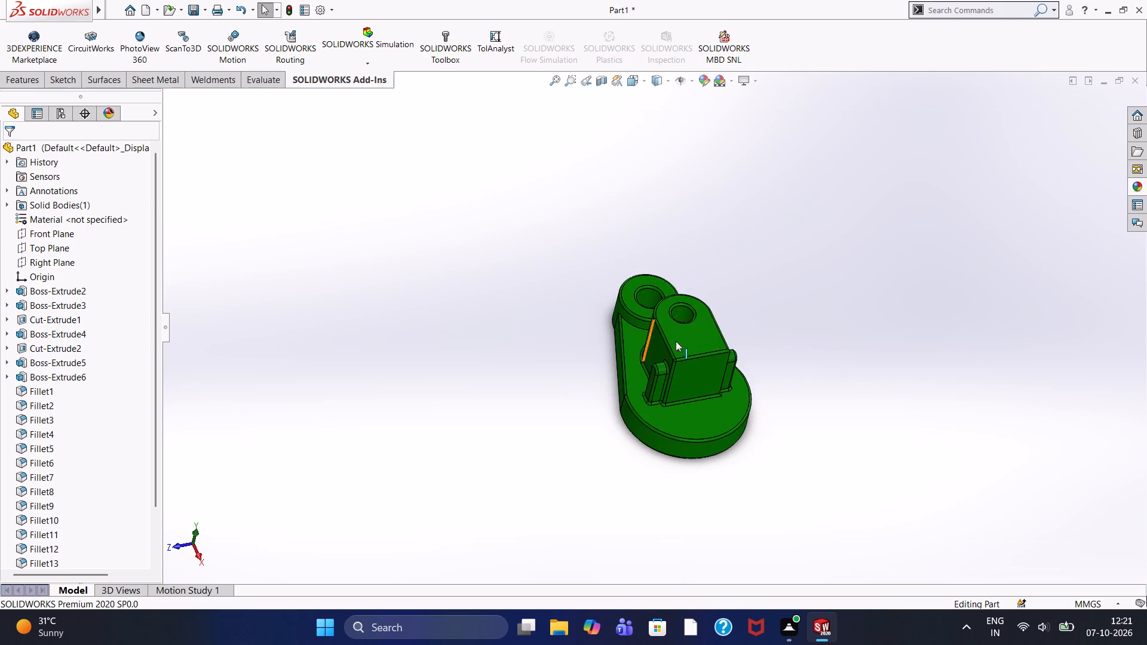
{"action": "scroll", "coordinate": [720, 323], "scroll_direction": "down", "scroll_amount": 4}
{"action": "scroll", "coordinate": [651, 361], "scroll_direction": "down", "scroll_amount": 4}
{"action": "scroll", "coordinate": [609, 294], "scroll_direction": "up", "scroll_amount": 5}
{"action": "scroll", "coordinate": [611, 288], "scroll_direction": "down", "scroll_amount": 3}
{"action": "scroll", "coordinate": [614, 286], "scroll_direction": "up", "scroll_amount": 1}
{"action": "scroll", "coordinate": [614, 286], "scroll_direction": "down", "scroll_amount": 4}
{"action": "scroll", "coordinate": [614, 286], "scroll_direction": "up", "scroll_amount": 5}
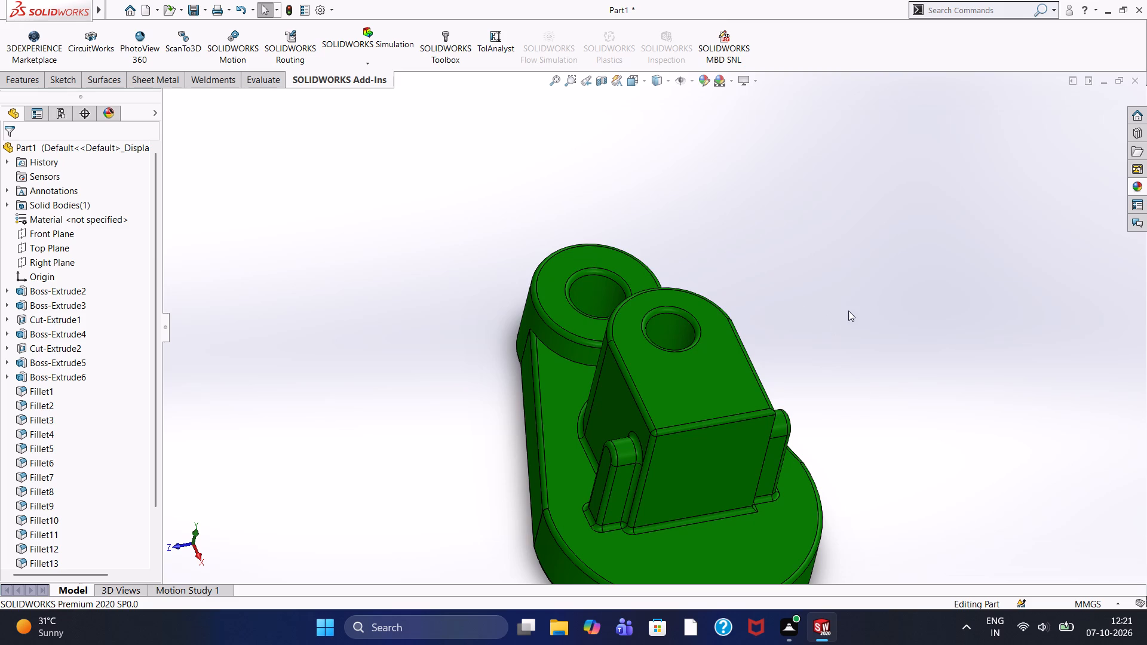
{"action": "scroll", "coordinate": [857, 346], "scroll_direction": "up", "scroll_amount": 1}
{"action": "middle_click_drag", "start_coordinate": [857, 346], "coordinate": [848, 317]}
{"action": "scroll", "coordinate": [848, 318], "scroll_direction": "up", "scroll_amount": 1}
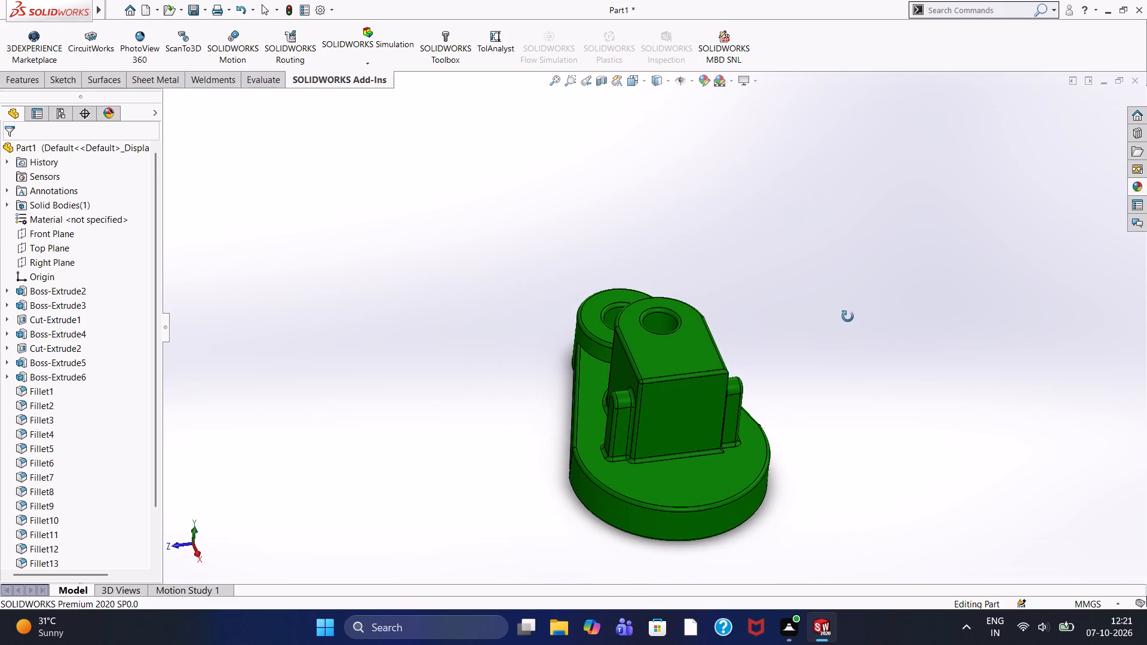
{"action": "middle_click_drag", "start_coordinate": [848, 317], "coordinate": [861, 330]}
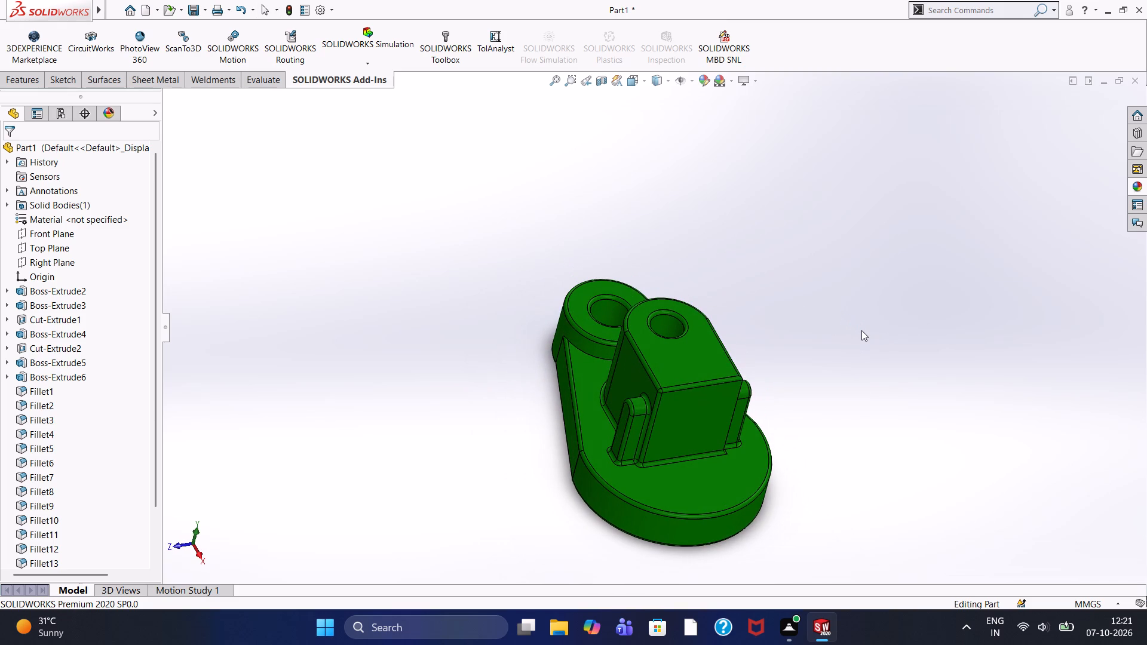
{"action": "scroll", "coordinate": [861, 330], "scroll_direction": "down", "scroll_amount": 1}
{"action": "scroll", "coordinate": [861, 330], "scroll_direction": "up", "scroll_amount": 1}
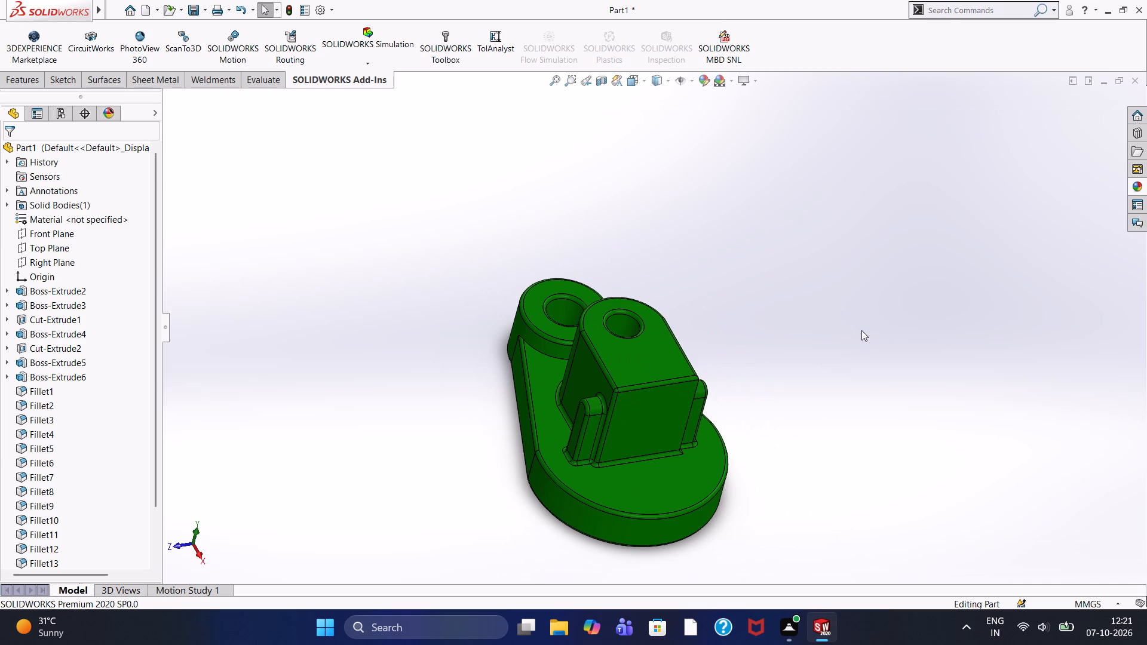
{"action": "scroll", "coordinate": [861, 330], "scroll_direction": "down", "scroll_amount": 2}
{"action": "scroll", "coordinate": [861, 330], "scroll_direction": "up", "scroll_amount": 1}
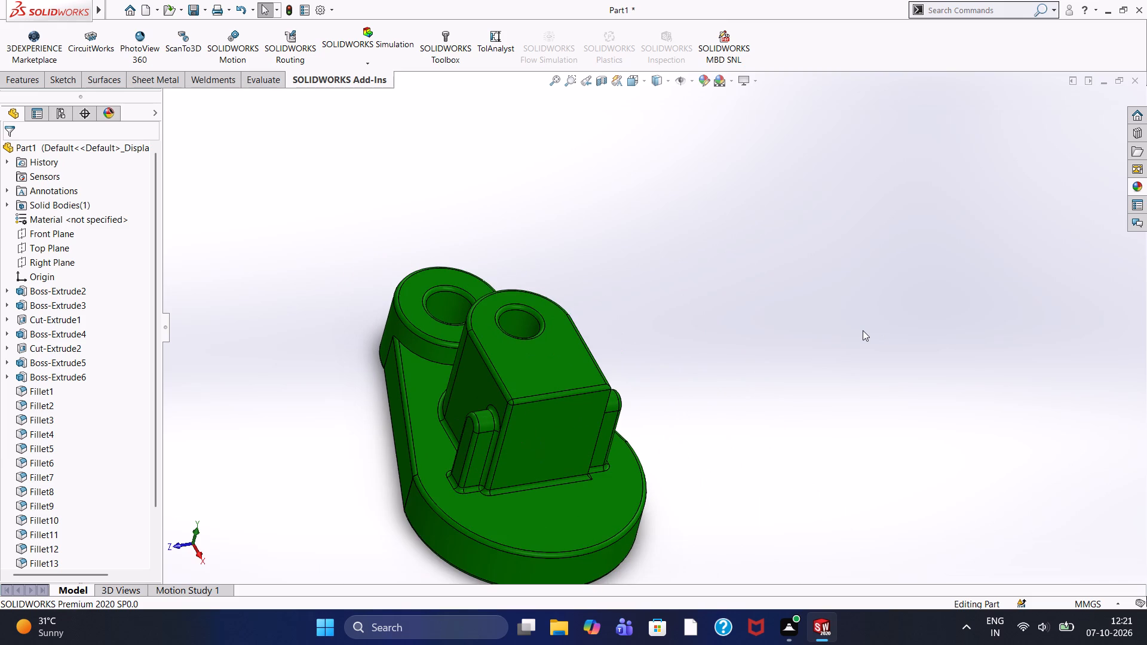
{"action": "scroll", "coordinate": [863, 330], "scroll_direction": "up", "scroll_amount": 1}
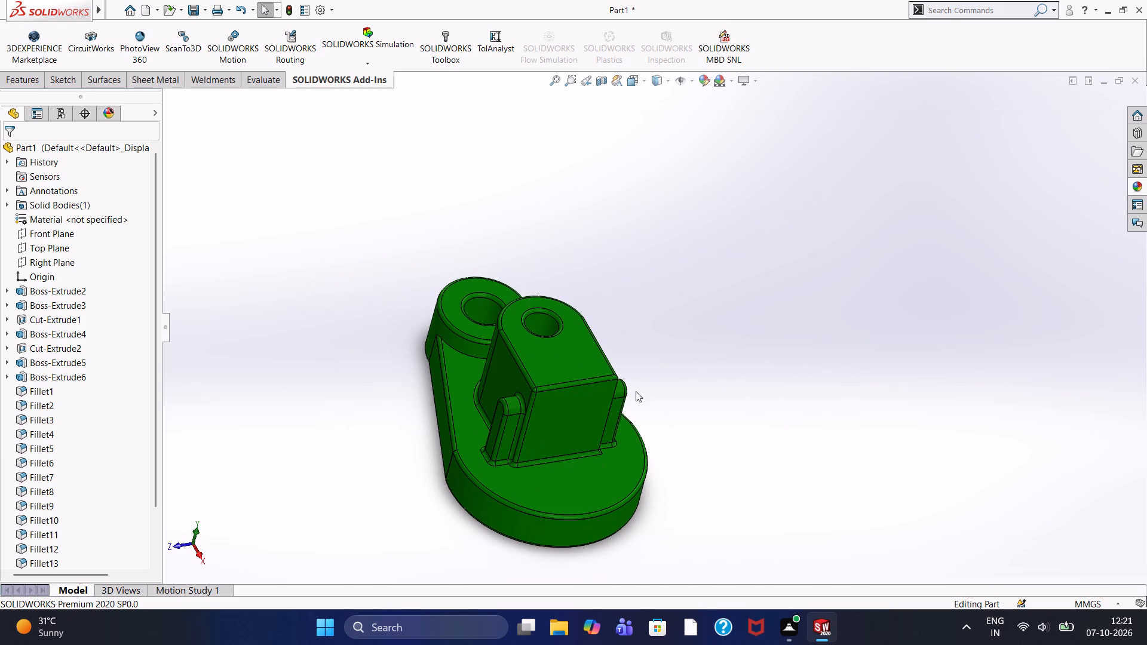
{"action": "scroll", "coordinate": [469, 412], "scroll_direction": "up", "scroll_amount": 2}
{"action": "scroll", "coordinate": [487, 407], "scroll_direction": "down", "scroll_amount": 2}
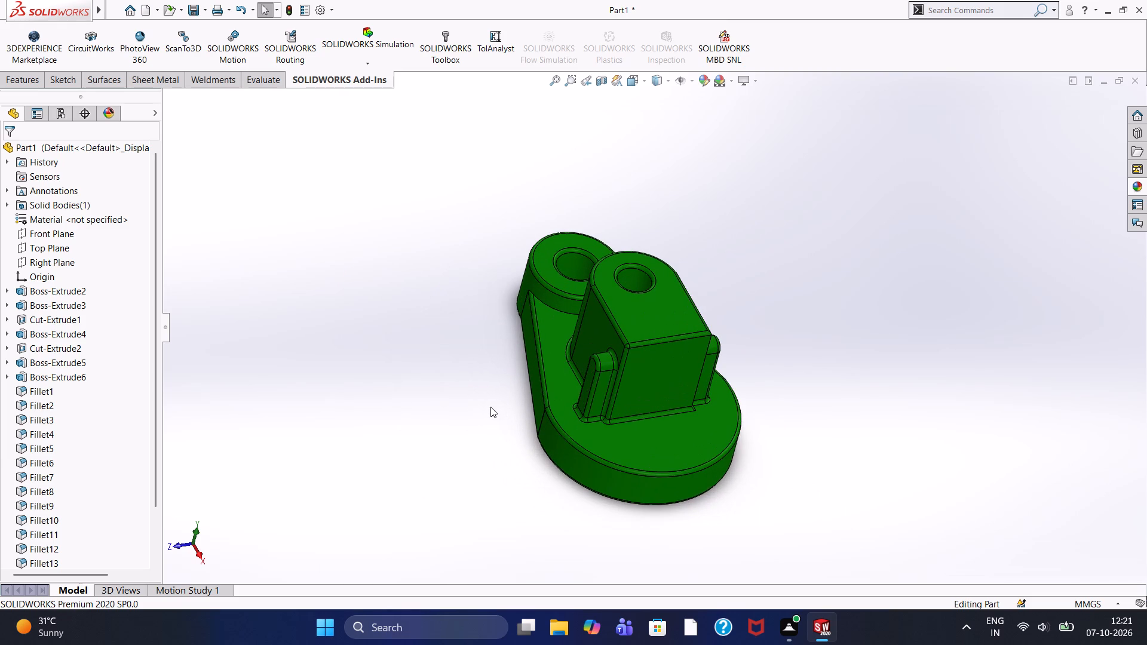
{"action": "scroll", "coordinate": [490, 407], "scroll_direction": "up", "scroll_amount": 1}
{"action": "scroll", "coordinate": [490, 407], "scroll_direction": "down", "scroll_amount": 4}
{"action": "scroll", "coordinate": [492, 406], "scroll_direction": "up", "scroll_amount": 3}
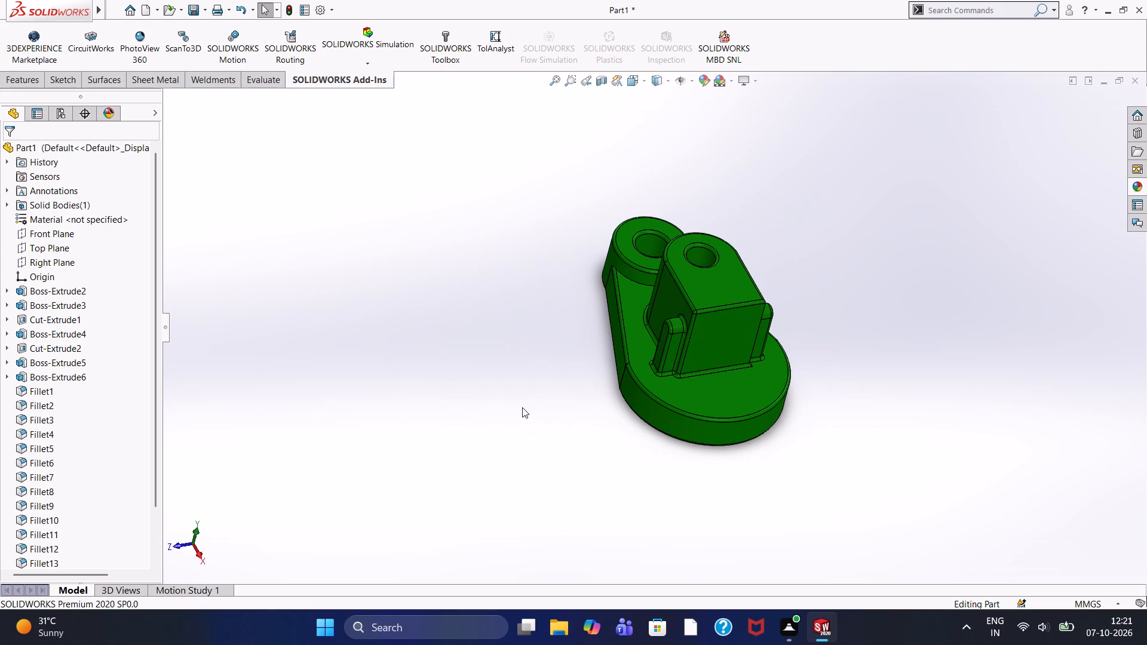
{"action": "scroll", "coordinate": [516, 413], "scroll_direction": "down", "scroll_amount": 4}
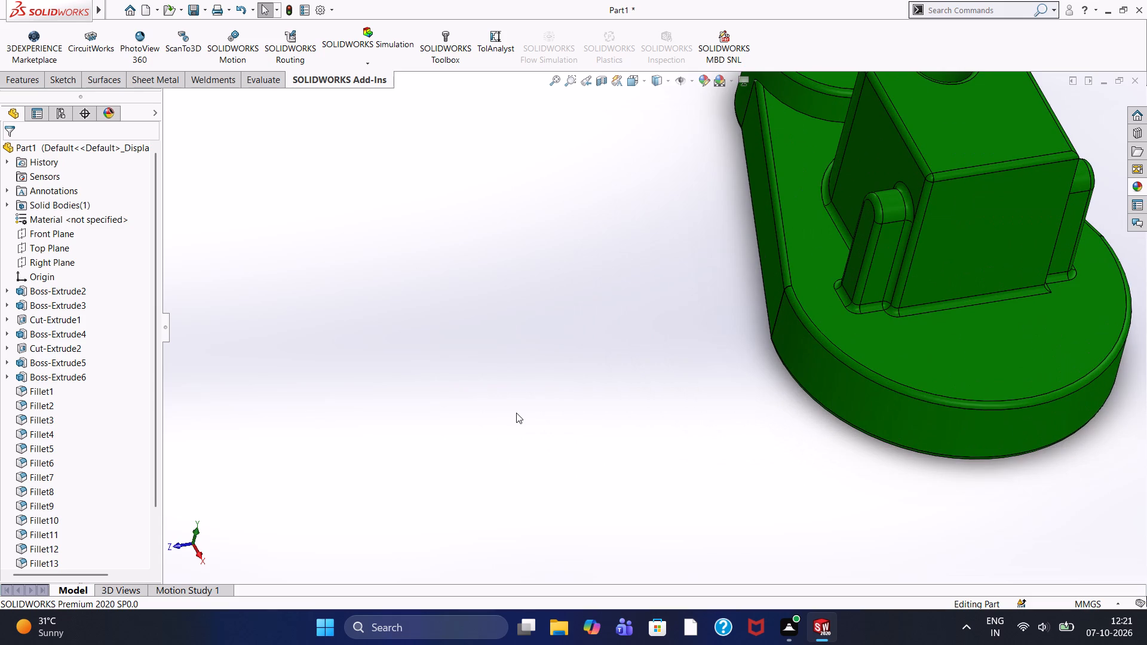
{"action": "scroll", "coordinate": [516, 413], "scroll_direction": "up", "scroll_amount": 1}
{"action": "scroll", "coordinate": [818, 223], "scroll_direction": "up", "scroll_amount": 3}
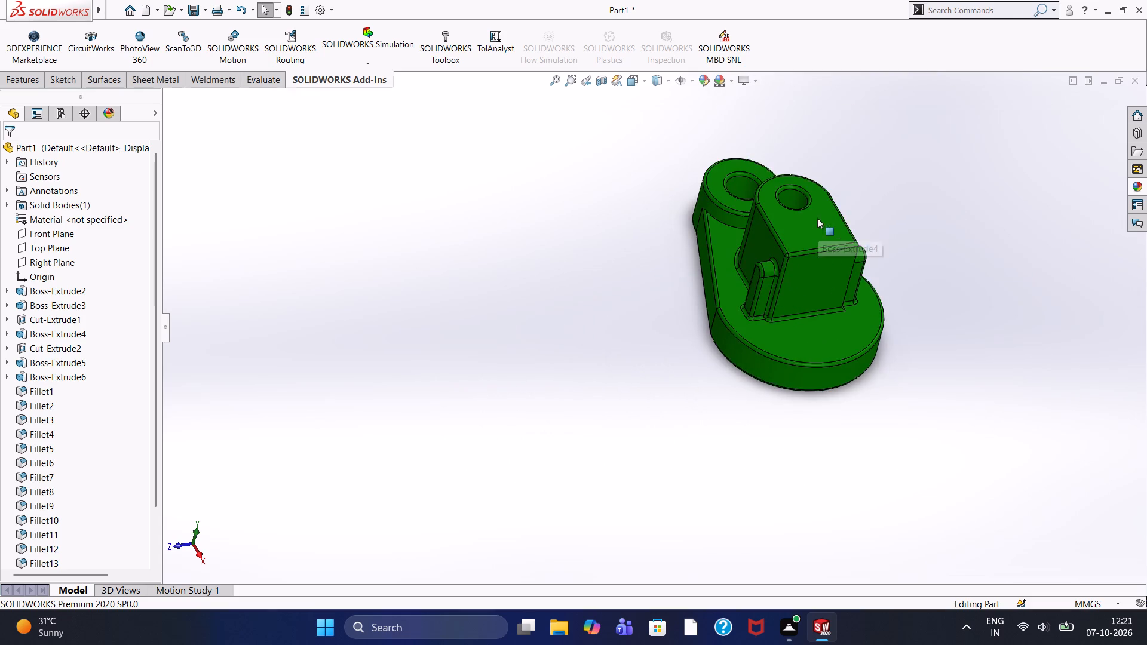
Examine the block's top face, hole, side bosses and filleted edges close up from an oblique angle.
{"action": "scroll", "coordinate": [798, 208], "scroll_direction": "down", "scroll_amount": 4}
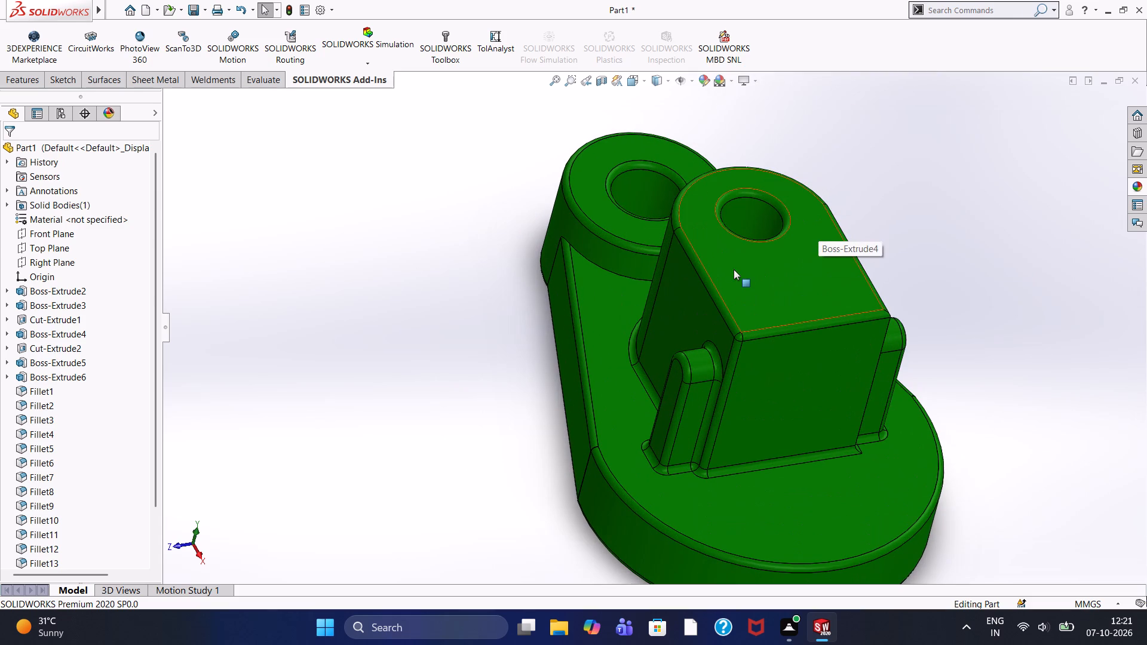
{"action": "scroll", "coordinate": [734, 269], "scroll_direction": "down", "scroll_amount": 2}
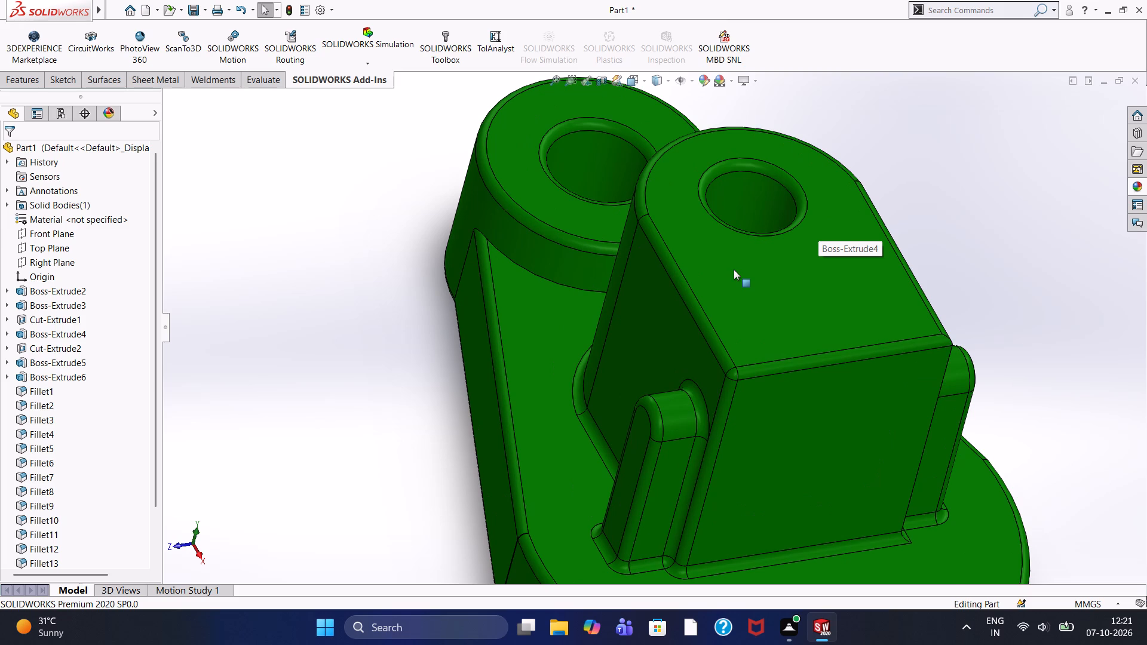
{"action": "scroll", "coordinate": [734, 269], "scroll_direction": "down", "scroll_amount": 1}
{"action": "scroll", "coordinate": [734, 269], "scroll_direction": "up", "scroll_amount": 2}
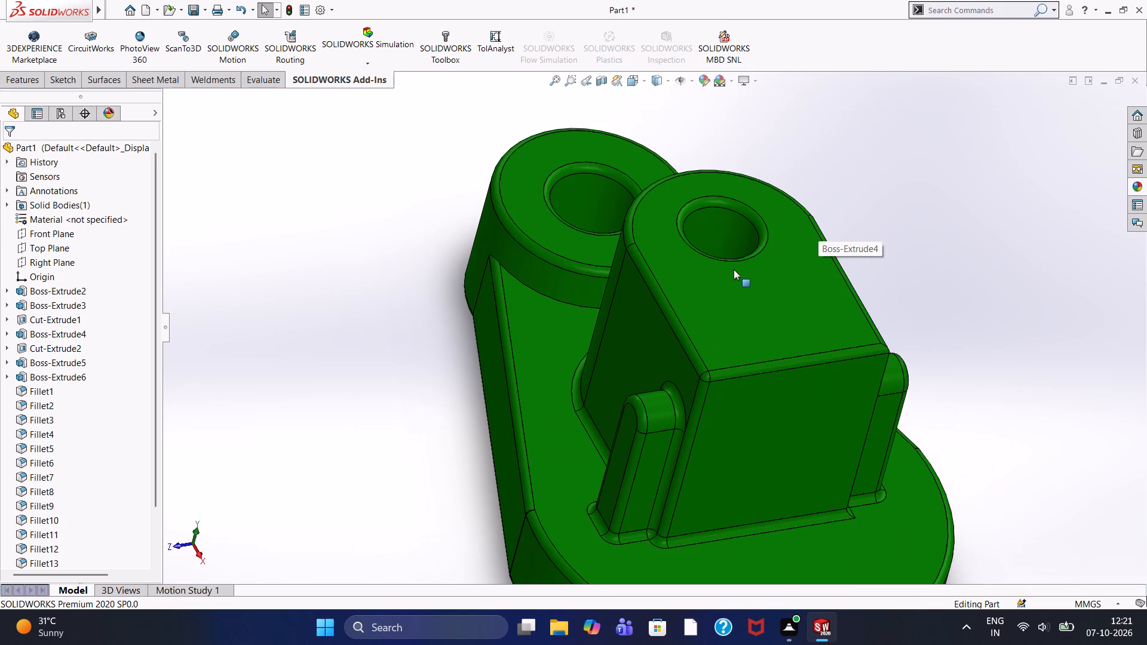
{"action": "scroll", "coordinate": [734, 269], "scroll_direction": "down", "scroll_amount": 1}
{"action": "scroll", "coordinate": [734, 269], "scroll_direction": "up", "scroll_amount": 1}
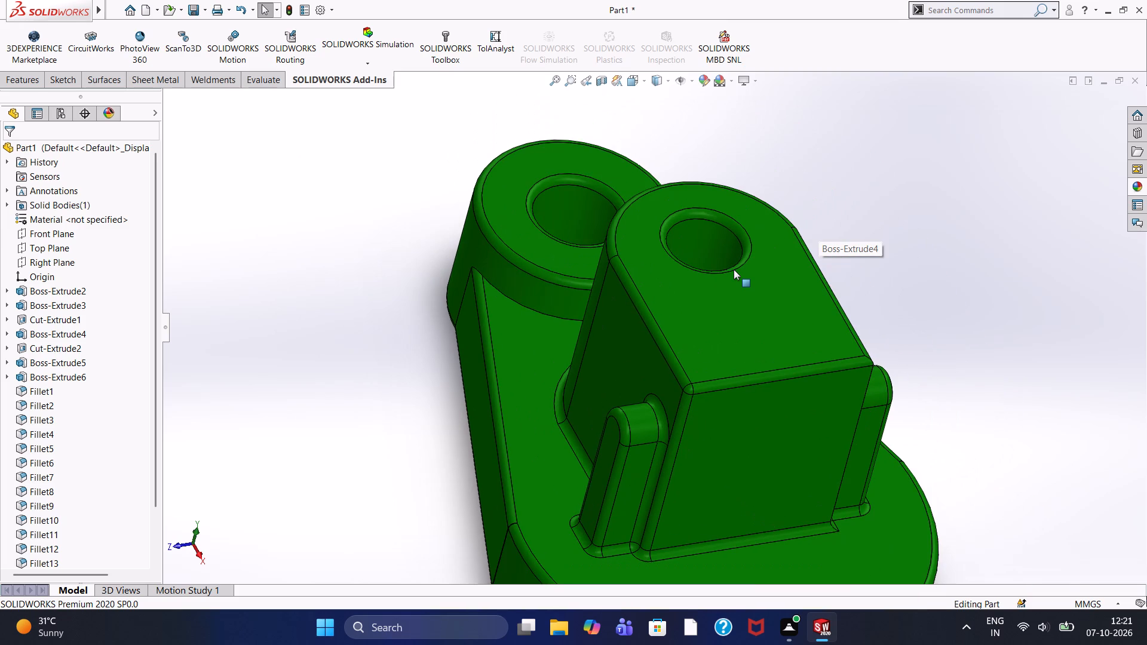
{"action": "scroll", "coordinate": [734, 269], "scroll_direction": "down", "scroll_amount": 1}
{"action": "scroll", "coordinate": [734, 269], "scroll_direction": "up", "scroll_amount": 3}
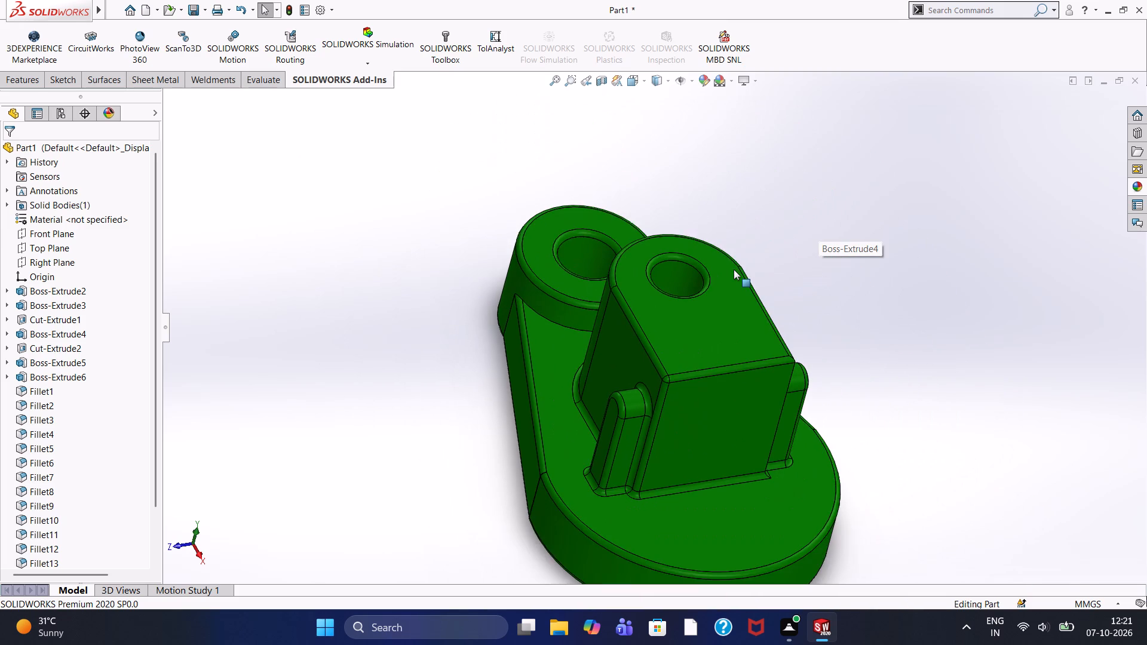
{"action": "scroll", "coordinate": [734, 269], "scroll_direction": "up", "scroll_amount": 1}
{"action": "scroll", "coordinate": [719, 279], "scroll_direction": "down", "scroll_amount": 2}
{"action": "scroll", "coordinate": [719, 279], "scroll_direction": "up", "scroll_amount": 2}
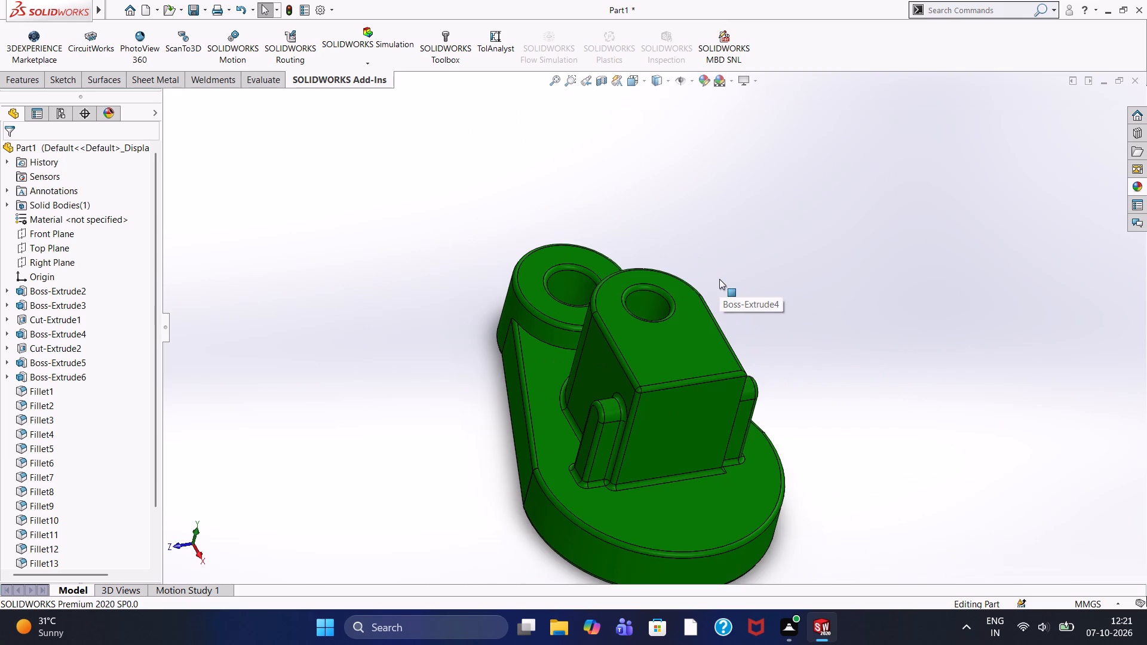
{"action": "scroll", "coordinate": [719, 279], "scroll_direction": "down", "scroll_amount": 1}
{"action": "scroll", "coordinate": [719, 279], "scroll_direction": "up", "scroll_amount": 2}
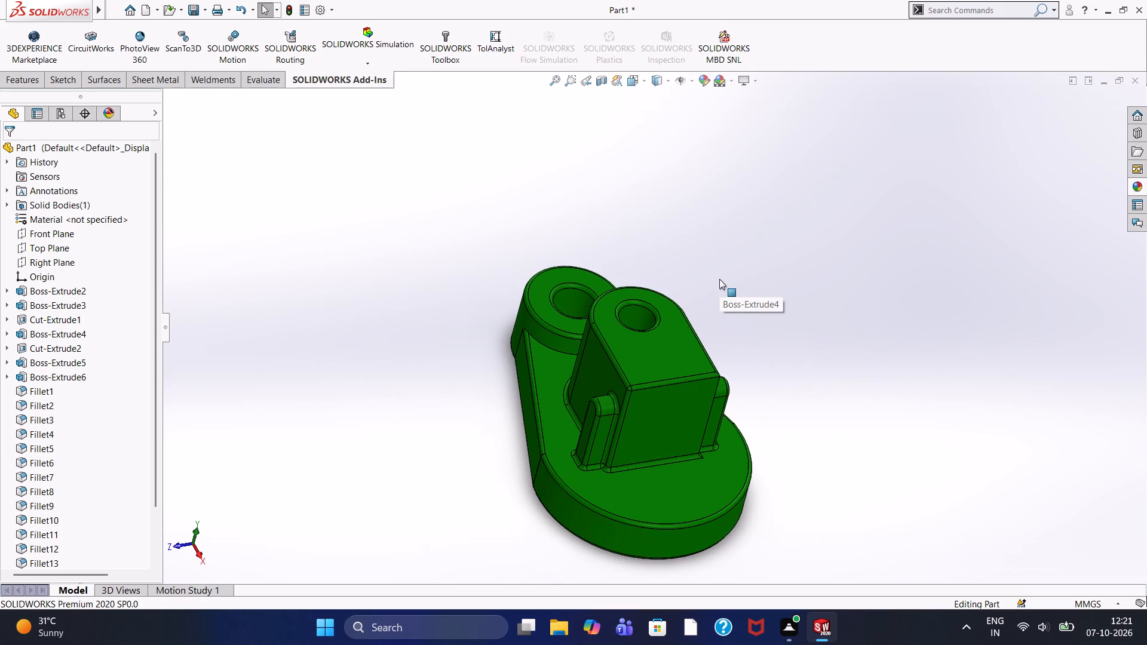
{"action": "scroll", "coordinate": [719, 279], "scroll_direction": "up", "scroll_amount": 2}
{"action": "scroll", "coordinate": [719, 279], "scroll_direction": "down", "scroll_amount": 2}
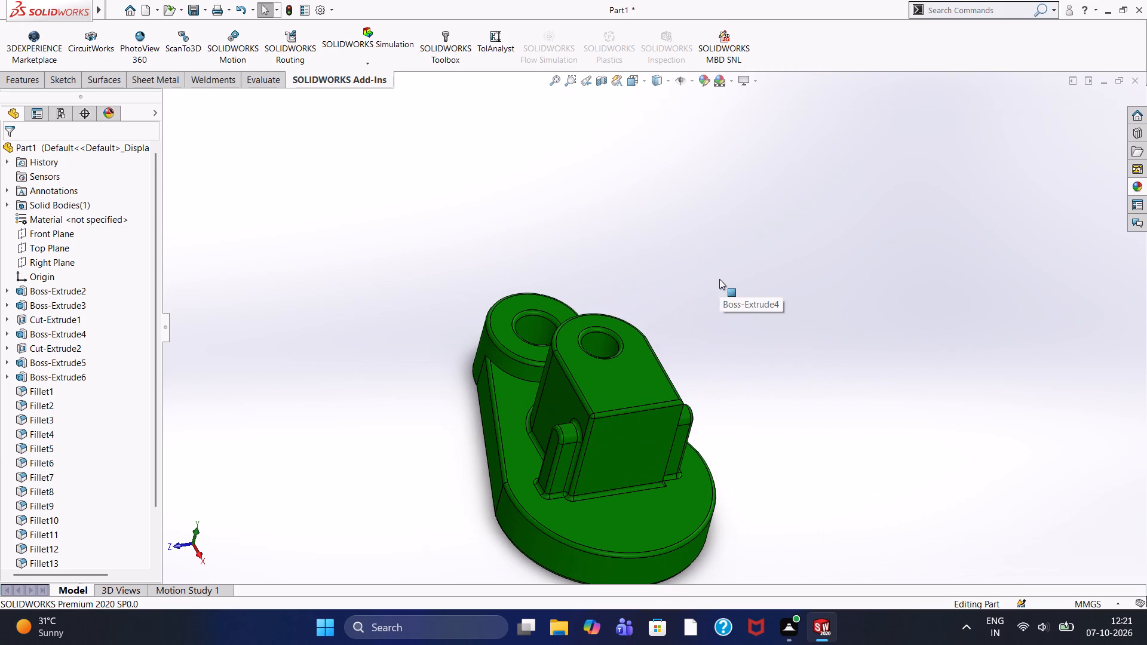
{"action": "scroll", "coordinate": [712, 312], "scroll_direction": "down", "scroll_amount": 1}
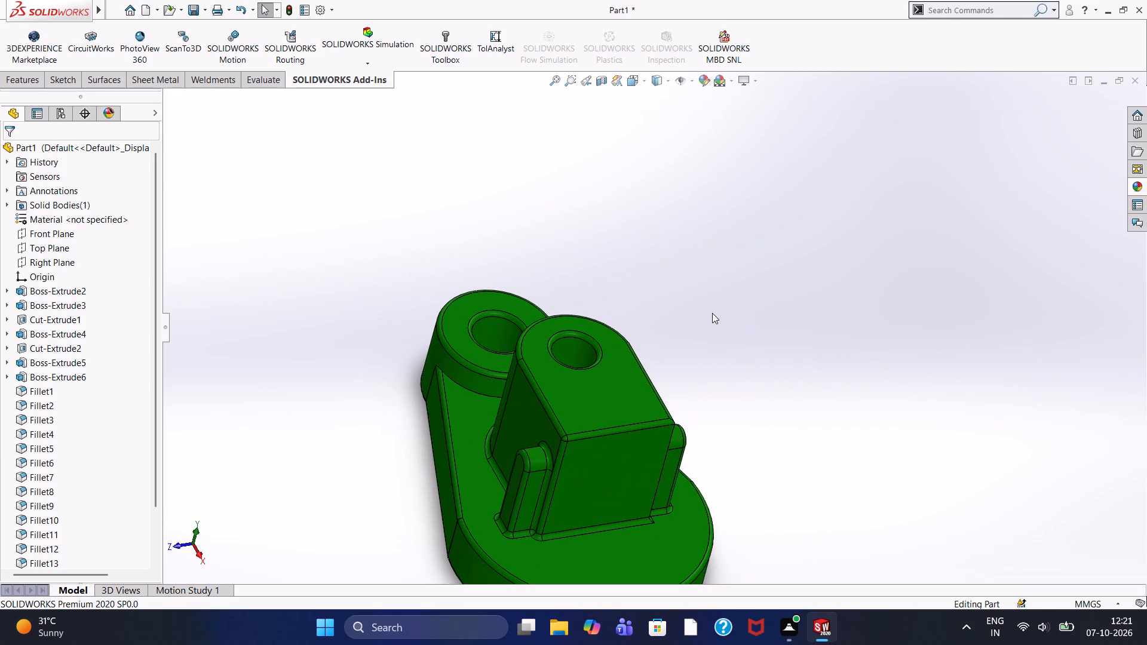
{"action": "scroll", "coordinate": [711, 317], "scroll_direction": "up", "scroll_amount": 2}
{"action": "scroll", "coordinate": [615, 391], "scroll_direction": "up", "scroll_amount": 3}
Examine the block's side boss and its filleted junctions close up, and view the whole part from several angles.
{"action": "middle_click_drag", "start_coordinate": [551, 453], "coordinate": [571, 464]}
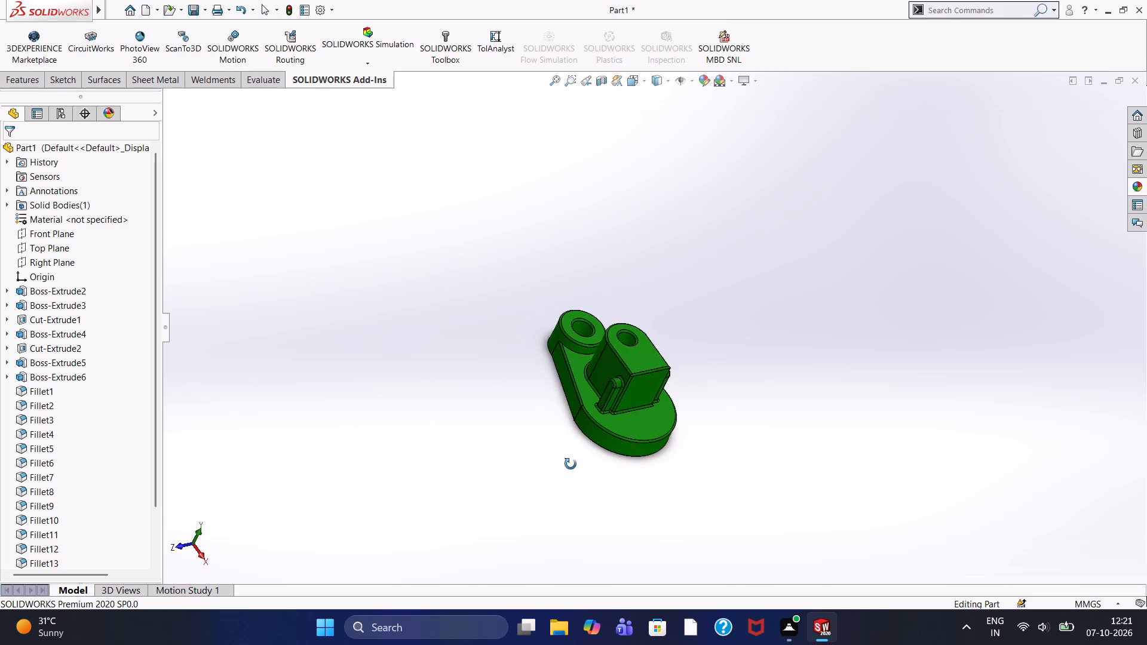
{"action": "middle_click_drag", "start_coordinate": [571, 464], "coordinate": [591, 485]}
{"action": "scroll", "coordinate": [630, 404], "scroll_direction": "down", "scroll_amount": 9}
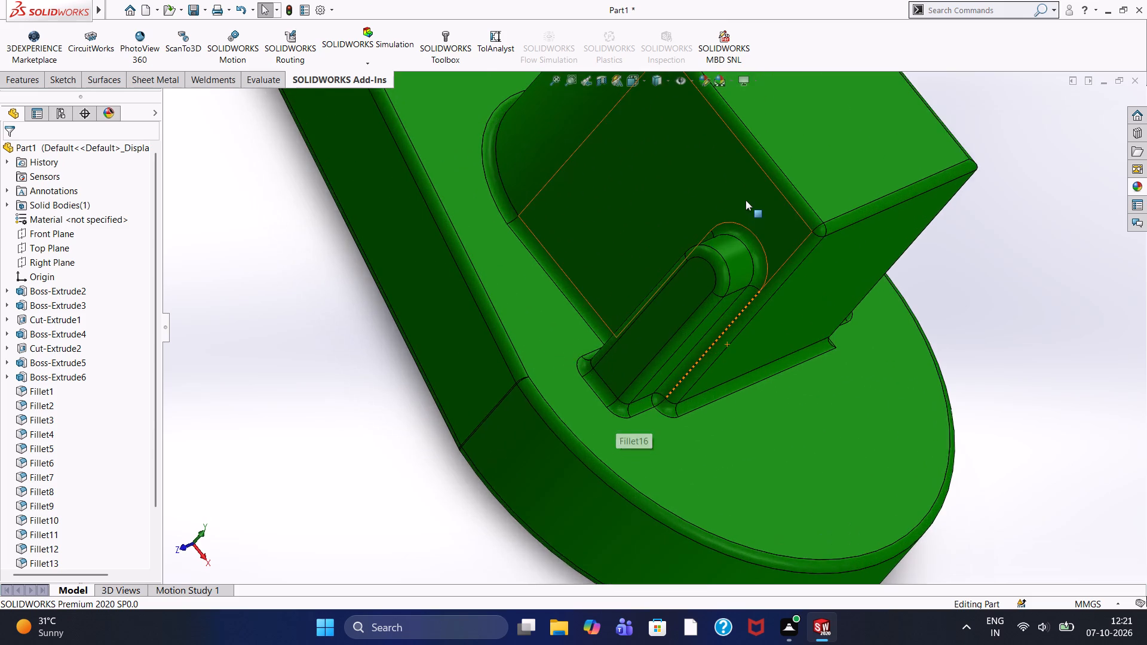
{"action": "scroll", "coordinate": [746, 200], "scroll_direction": "up", "scroll_amount": 7}
{"action": "middle_click_drag", "start_coordinate": [723, 183], "coordinate": [713, 251]}
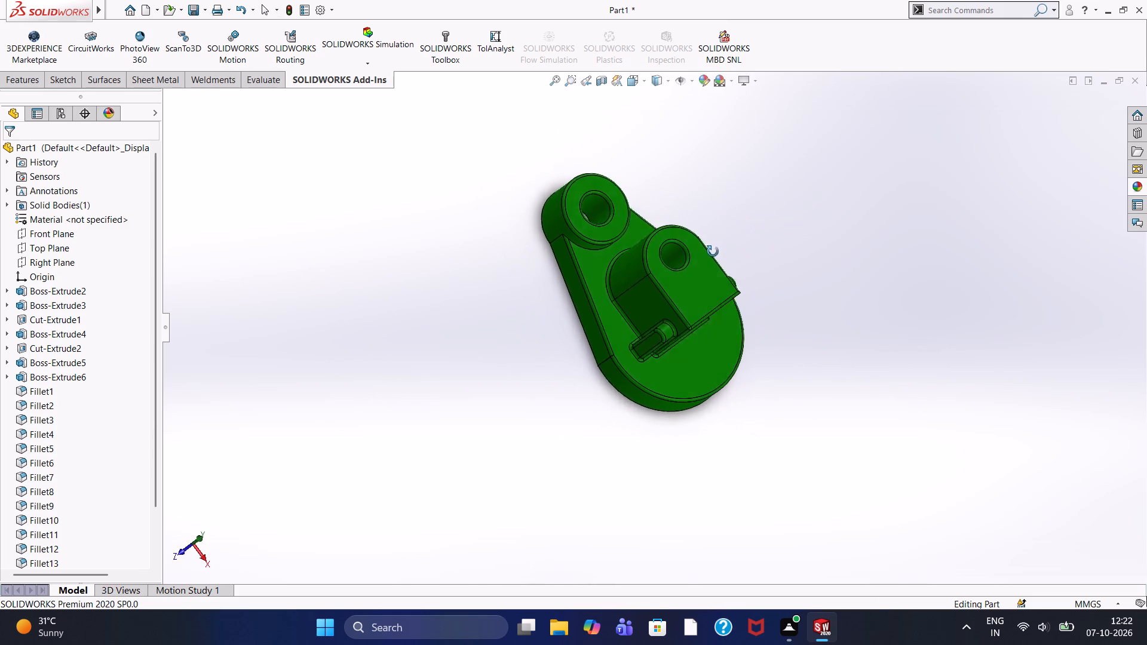
{"action": "middle_click_drag", "start_coordinate": [713, 251], "coordinate": [677, 176]}
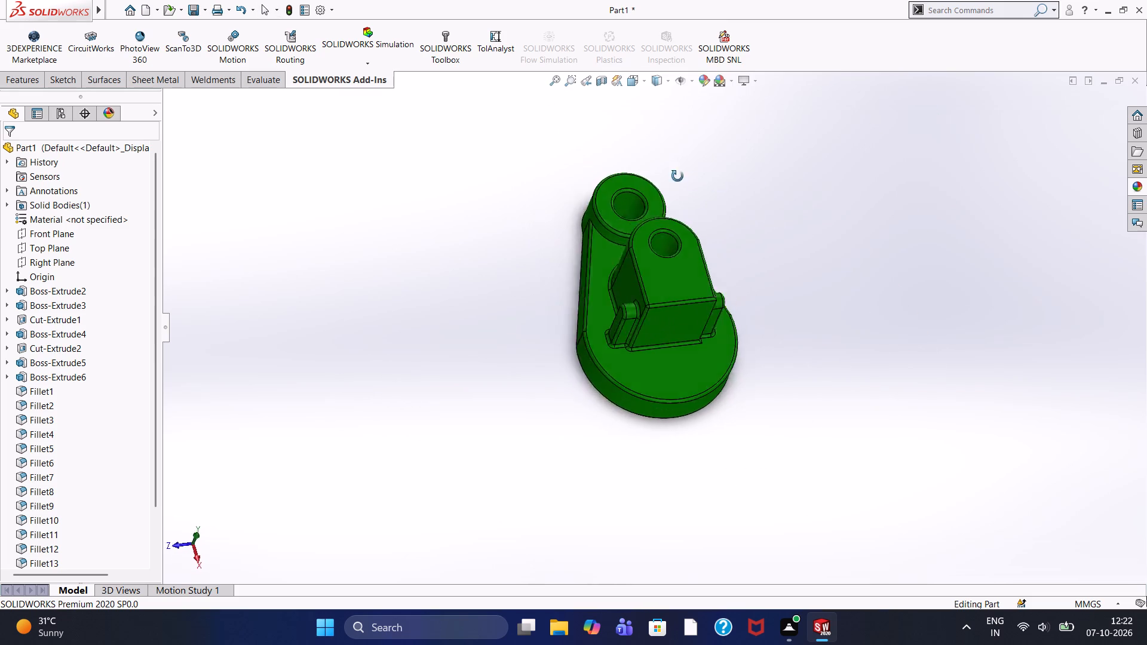
{"action": "middle_click_drag", "start_coordinate": [677, 176], "coordinate": [704, 109]}
{"action": "scroll", "coordinate": [740, 229], "scroll_direction": "up", "scroll_amount": 2}
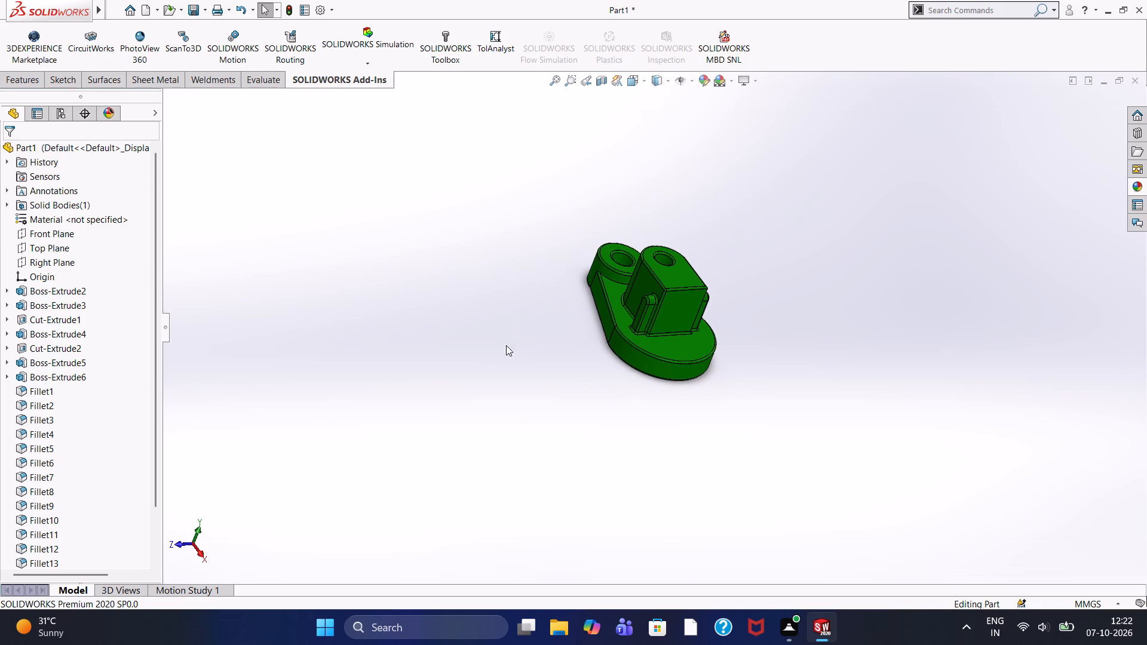
Examine the part from the side and from above, including a close look at the round boss's filleted rim and hole.
{"action": "middle_click_drag", "start_coordinate": [599, 407], "coordinate": [444, 314]}
{"action": "middle_click_drag", "start_coordinate": [801, 364], "coordinate": [746, 401]}
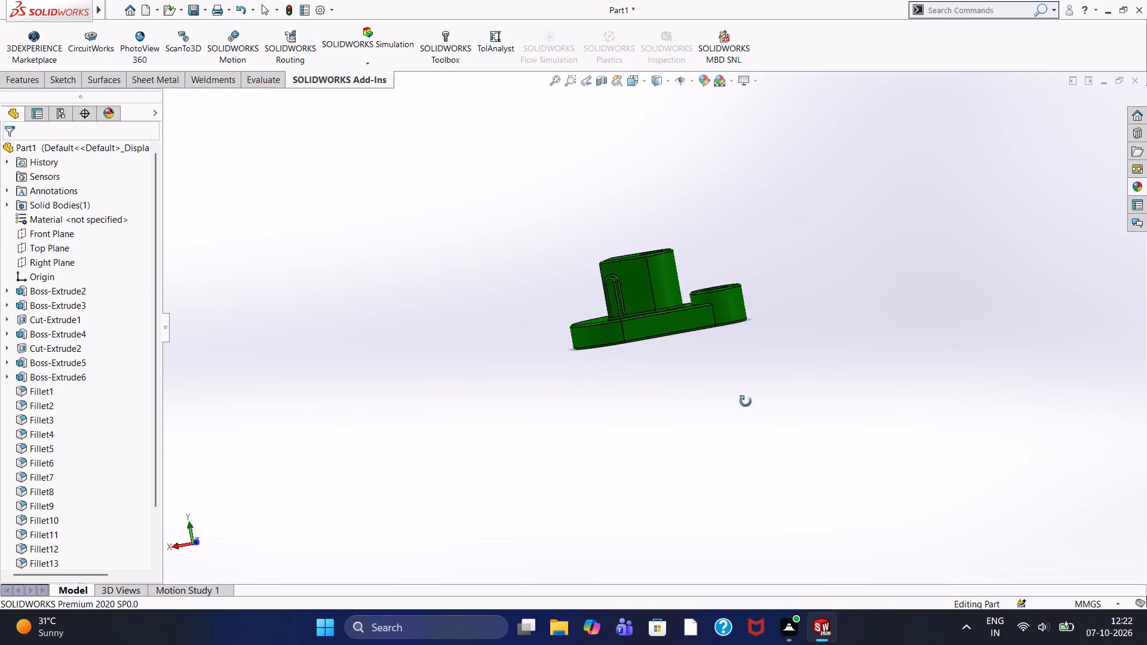
{"action": "middle_click_drag", "start_coordinate": [746, 401], "coordinate": [715, 481]}
{"action": "scroll", "coordinate": [681, 331], "scroll_direction": "down", "scroll_amount": 8}
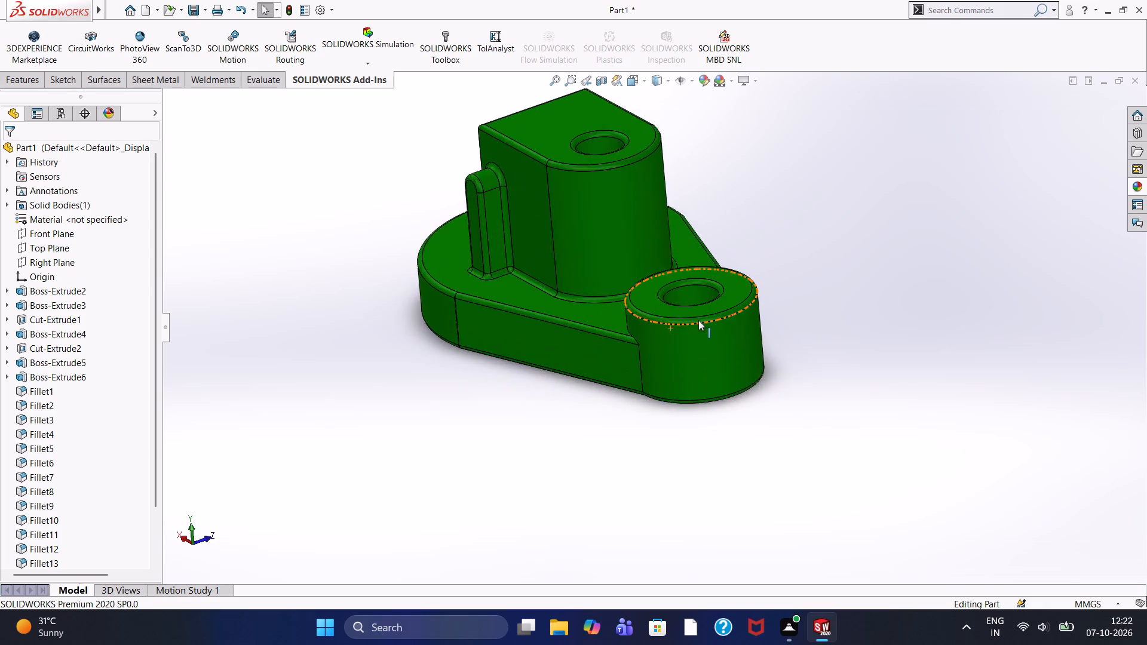
{"action": "scroll", "coordinate": [698, 320], "scroll_direction": "down", "scroll_amount": 7}
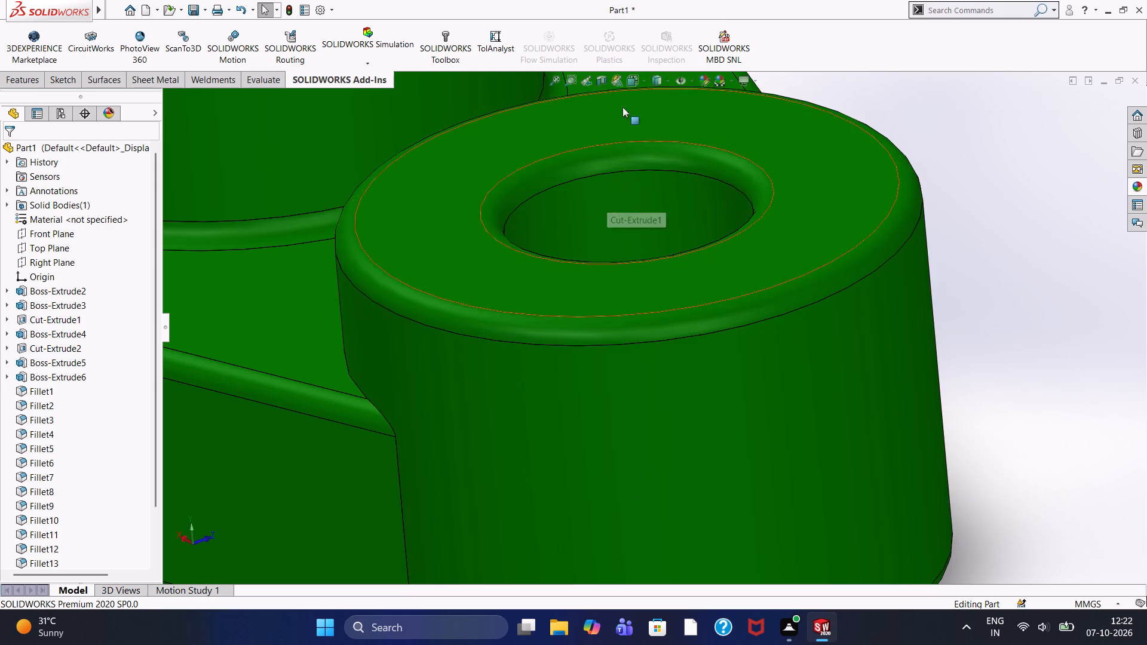
{"action": "scroll", "coordinate": [629, 153], "scroll_direction": "up", "scroll_amount": 7}
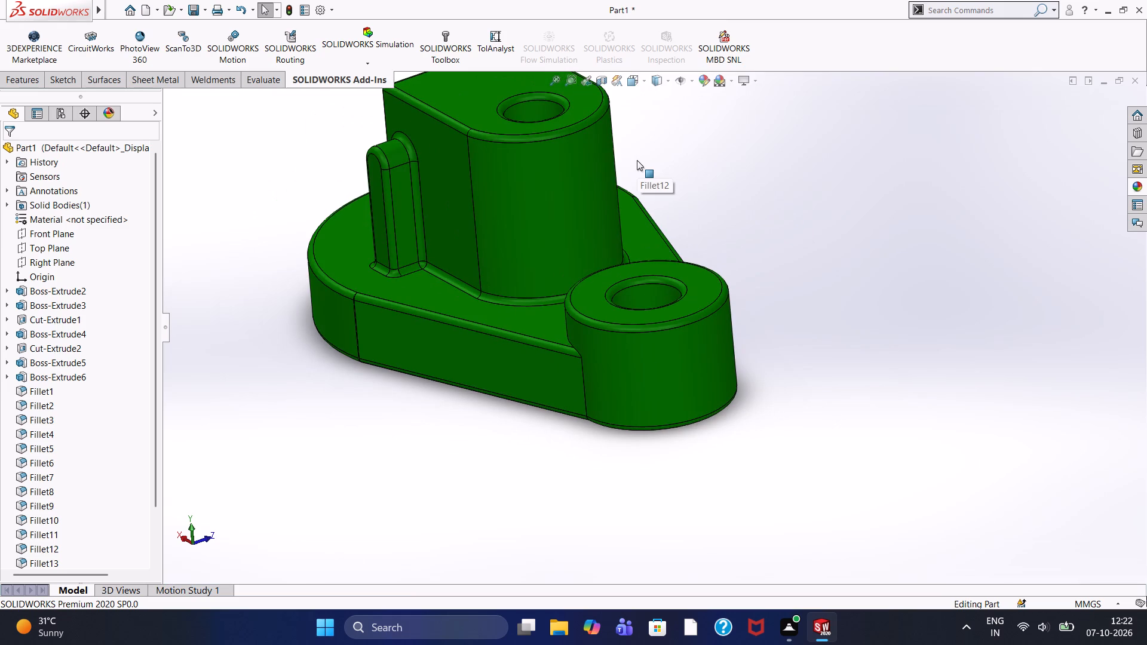
Undo all the fillets on the part, going back to the sharp-edged body made of extrudes and cuts only.
{"action": "key", "text": "ctrl+z"}
{"action": "key", "text": "ctrl+z"}
{"action": "key", "text": "ctrl+z"}
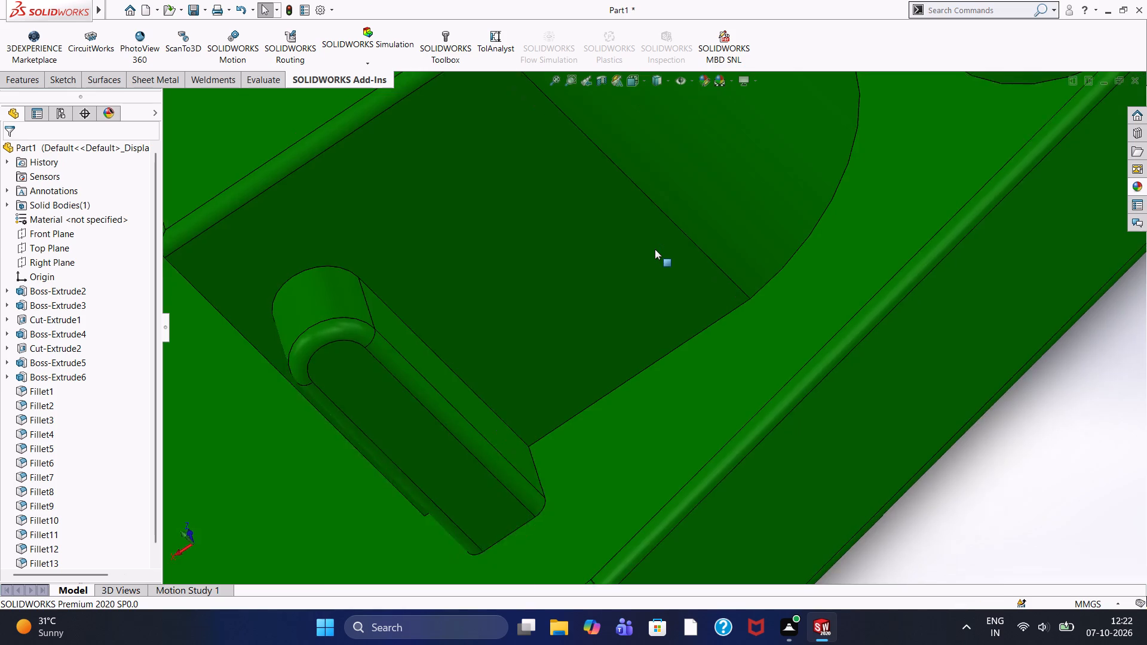
{"action": "key", "text": "ctrl+z"}
{"action": "key", "text": "ctrl+z"}
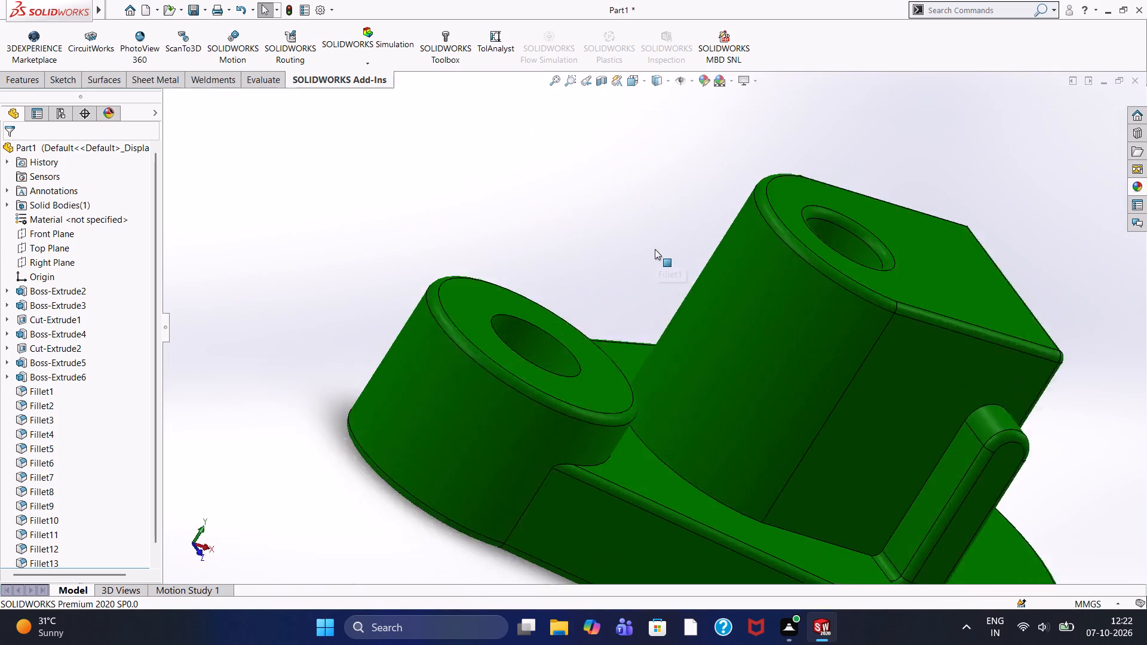
{"action": "key", "text": "ctrl+z"}
{"action": "key", "text": "ctrl+z"}
{"action": "key", "text": "ctrl+z"}
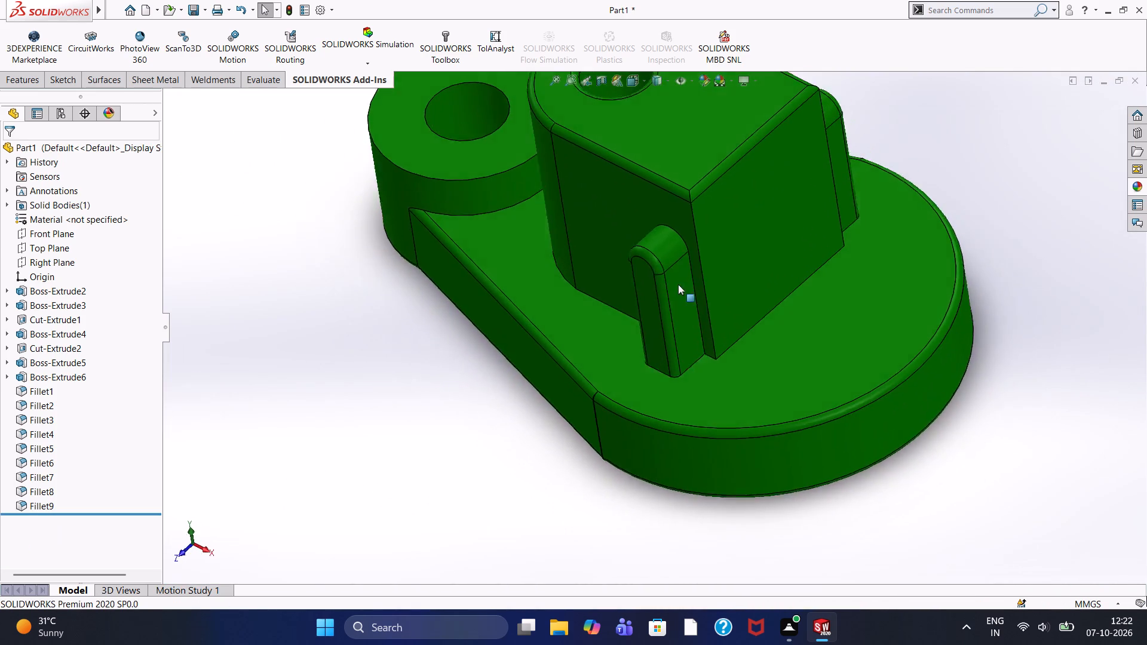
{"action": "key", "text": "ctrl+z"}
{"action": "key", "text": "ctrl+z"}
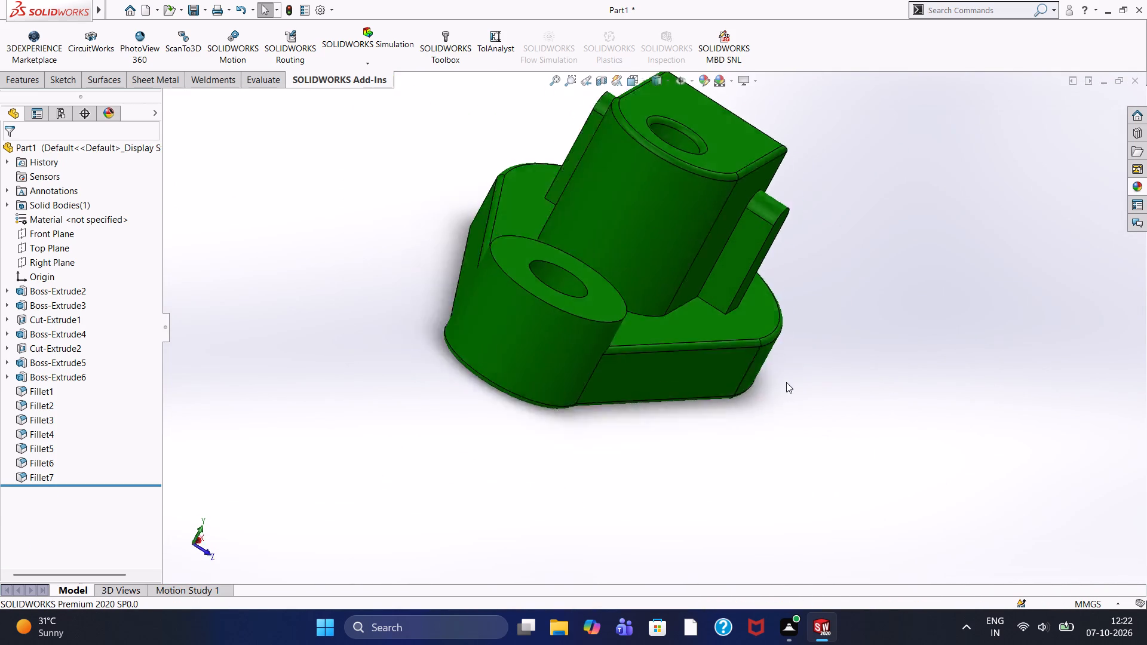
{"action": "key", "text": "ctrl+z"}
{"action": "key", "text": "ctrl+z"}
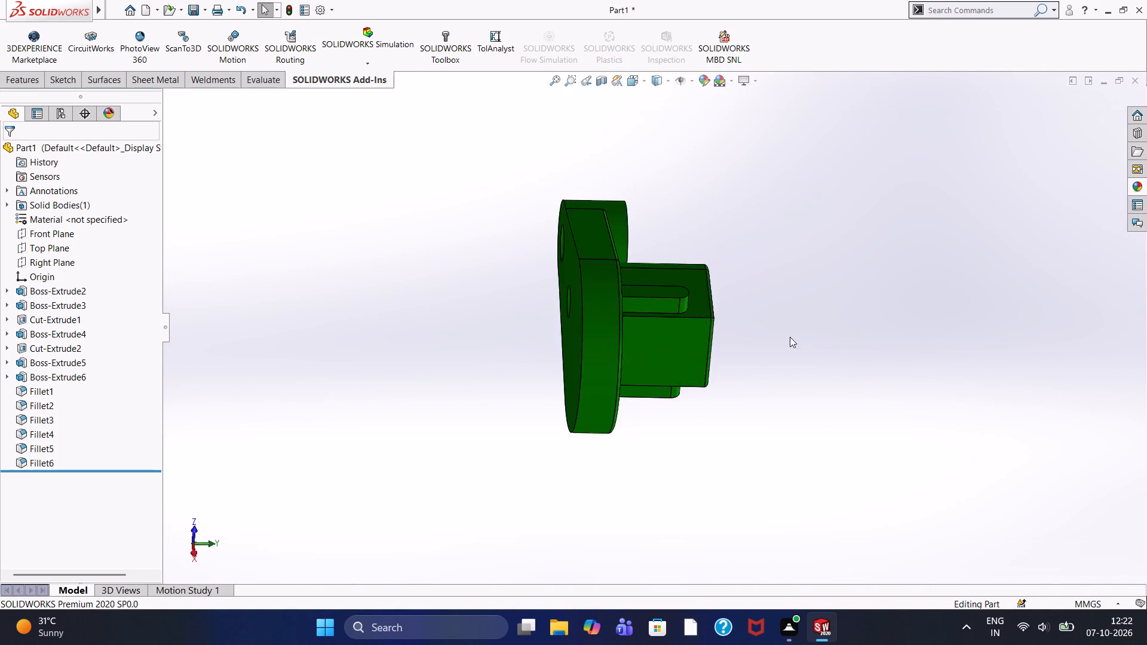
{"action": "key", "text": "ctrl+z"}
{"action": "key", "text": "ctrl+z"}
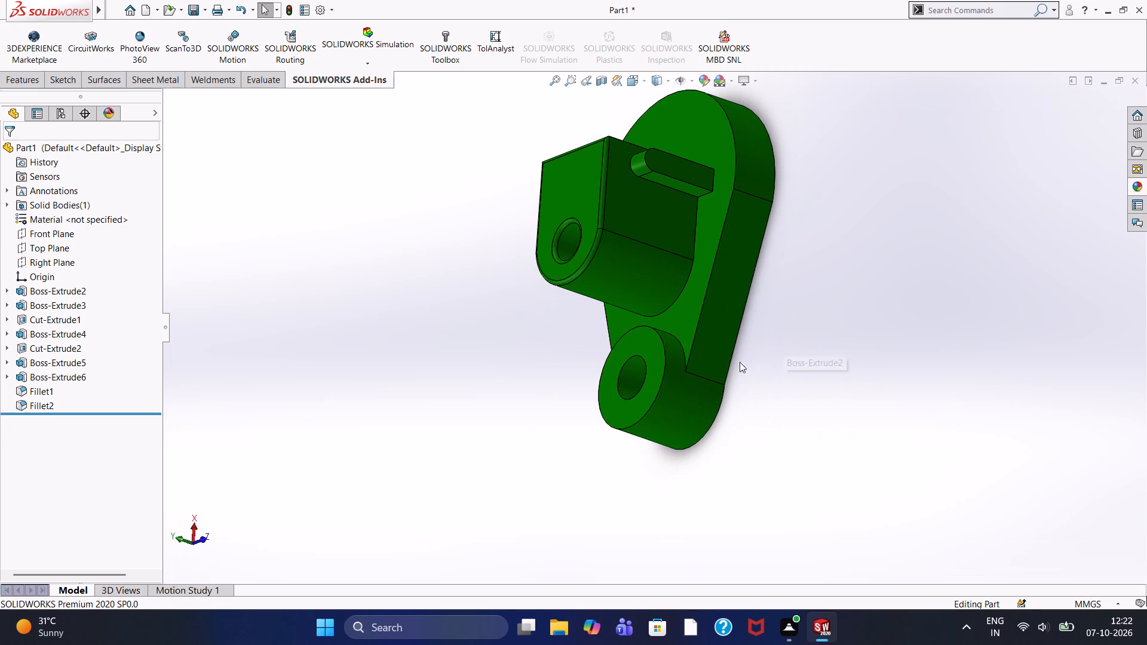
{"action": "key", "text": "ctrl+z"}
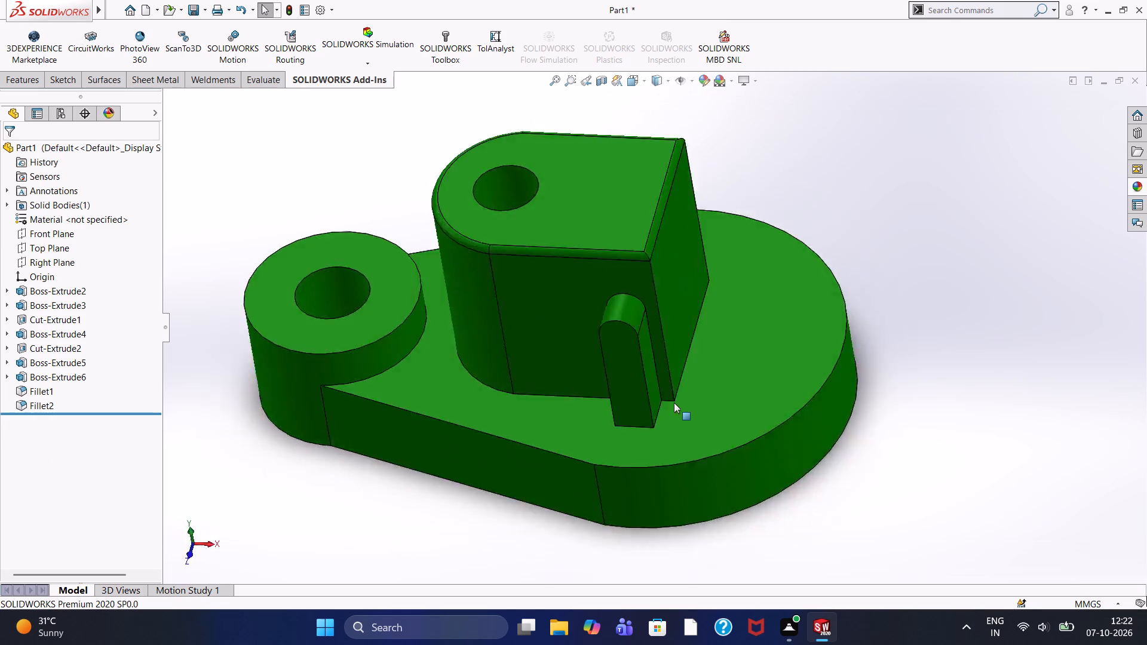
{"action": "key", "text": "ctrl+z"}
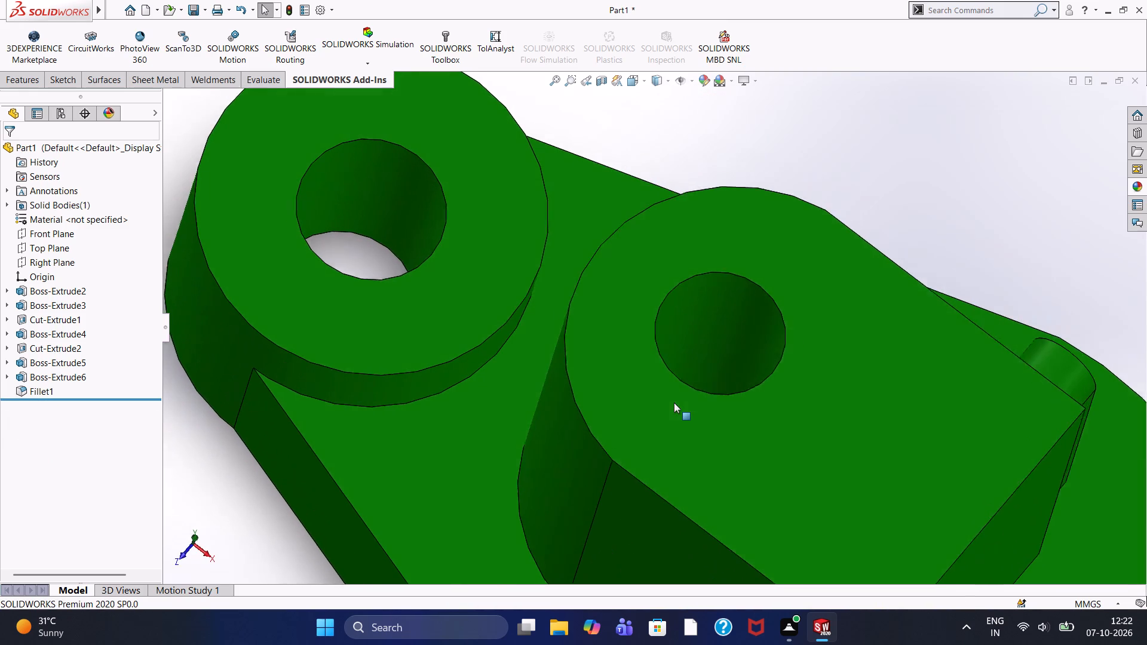
Examine the unfilleted block, its two side bosses, the round boss and the base plate close up and from oblique angles.
{"action": "scroll", "coordinate": [711, 406], "scroll_direction": "up", "scroll_amount": 4}
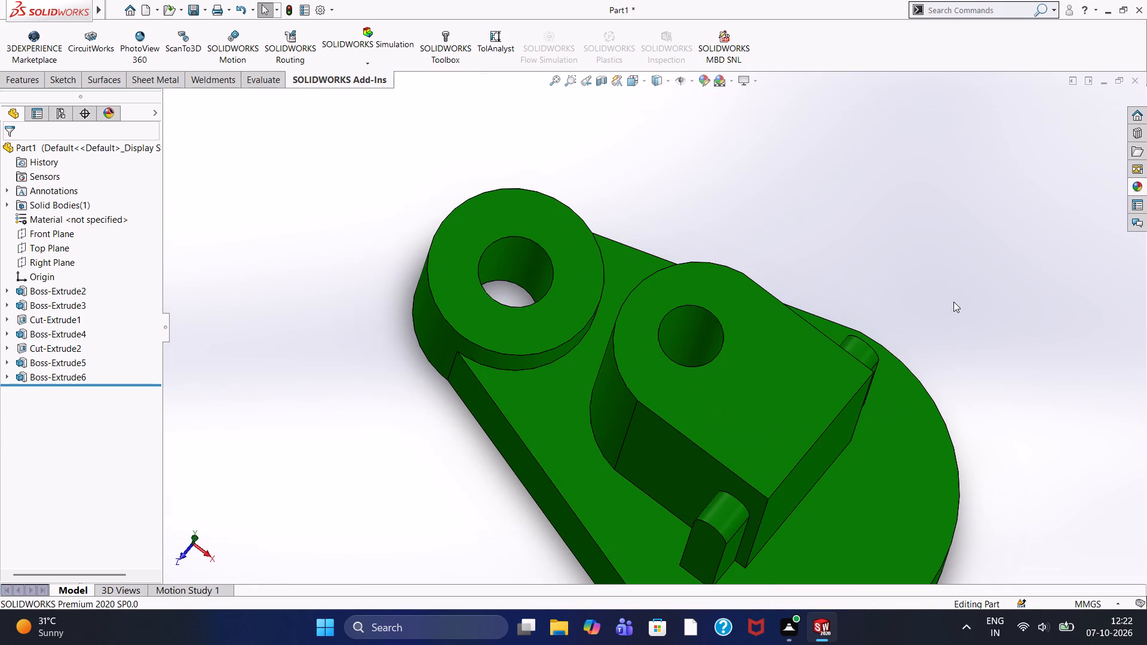
{"action": "middle_click_drag", "start_coordinate": [953, 303], "coordinate": [839, 350]}
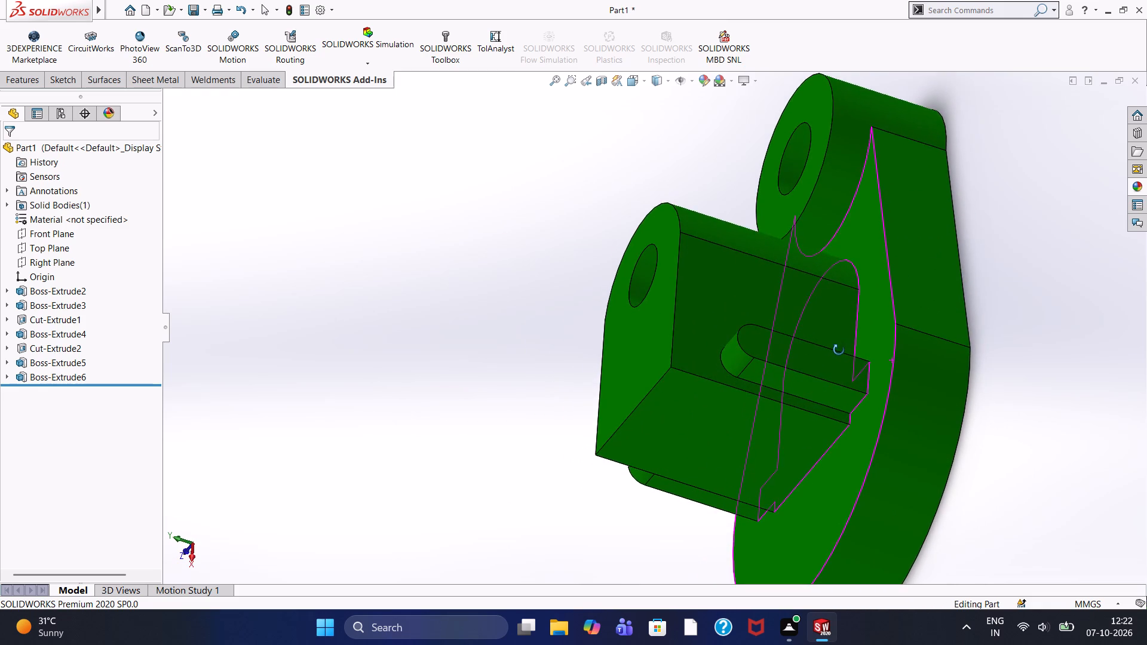
{"action": "middle_click_drag", "start_coordinate": [839, 350], "coordinate": [933, 333]}
{"action": "scroll", "coordinate": [711, 385], "scroll_direction": "down", "scroll_amount": 3}
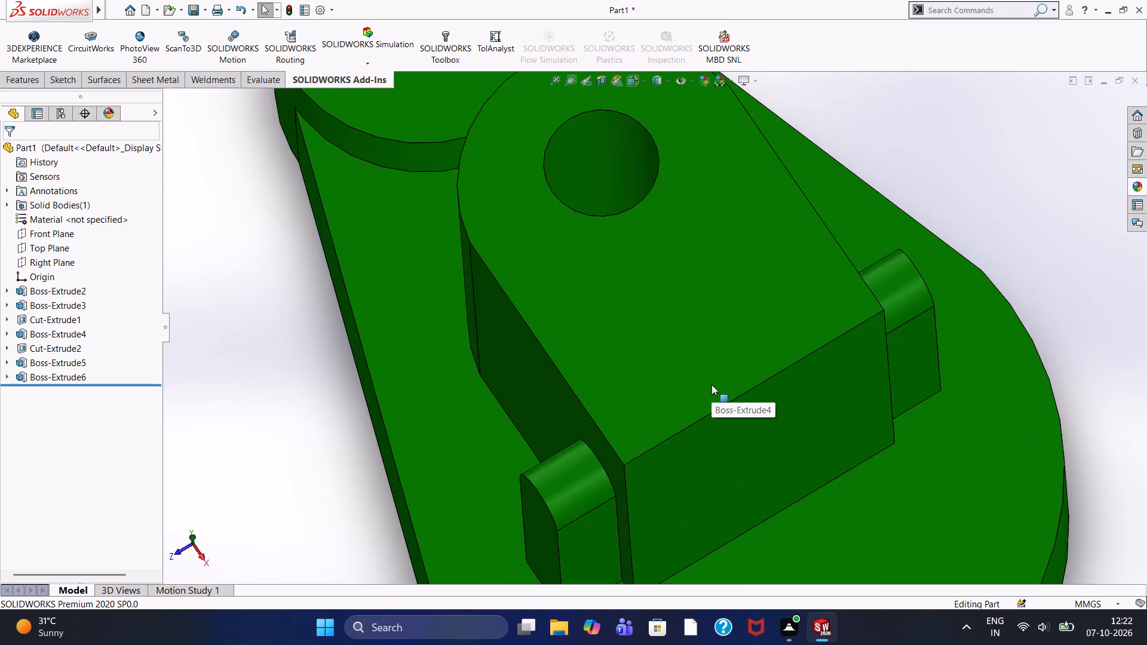
{"action": "scroll", "coordinate": [711, 385], "scroll_direction": "up", "scroll_amount": 3}
{"action": "scroll", "coordinate": [711, 385], "scroll_direction": "down", "scroll_amount": 1}
{"action": "scroll", "coordinate": [711, 385], "scroll_direction": "up", "scroll_amount": 2}
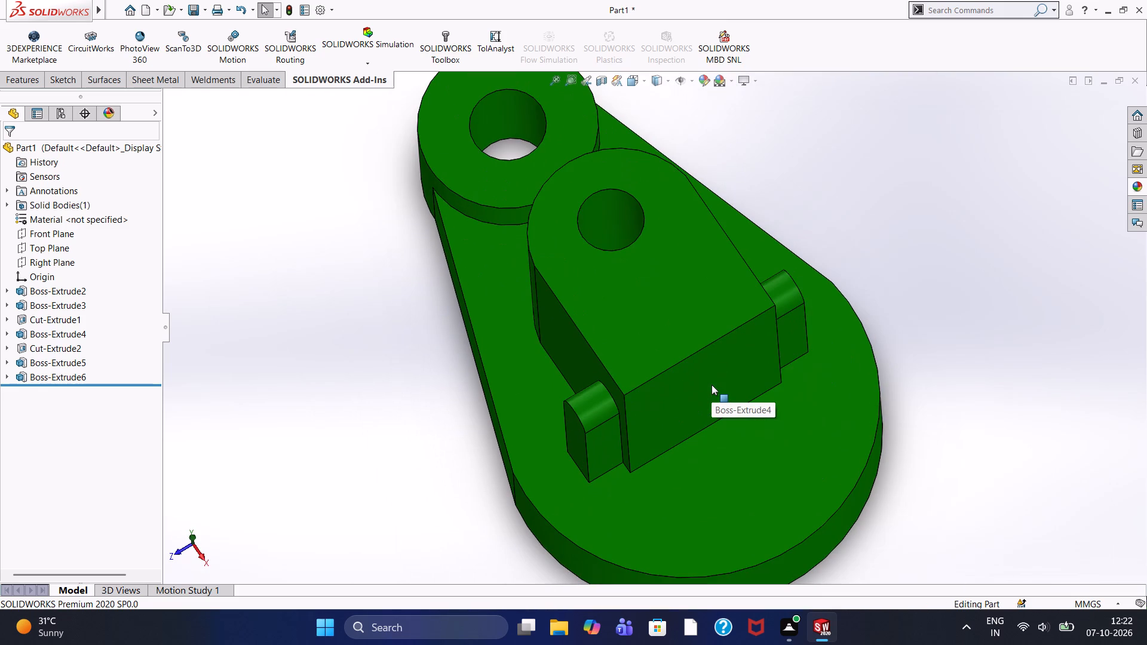
{"action": "scroll", "coordinate": [711, 385], "scroll_direction": "down", "scroll_amount": 2}
{"action": "scroll", "coordinate": [711, 384], "scroll_direction": "up", "scroll_amount": 1}
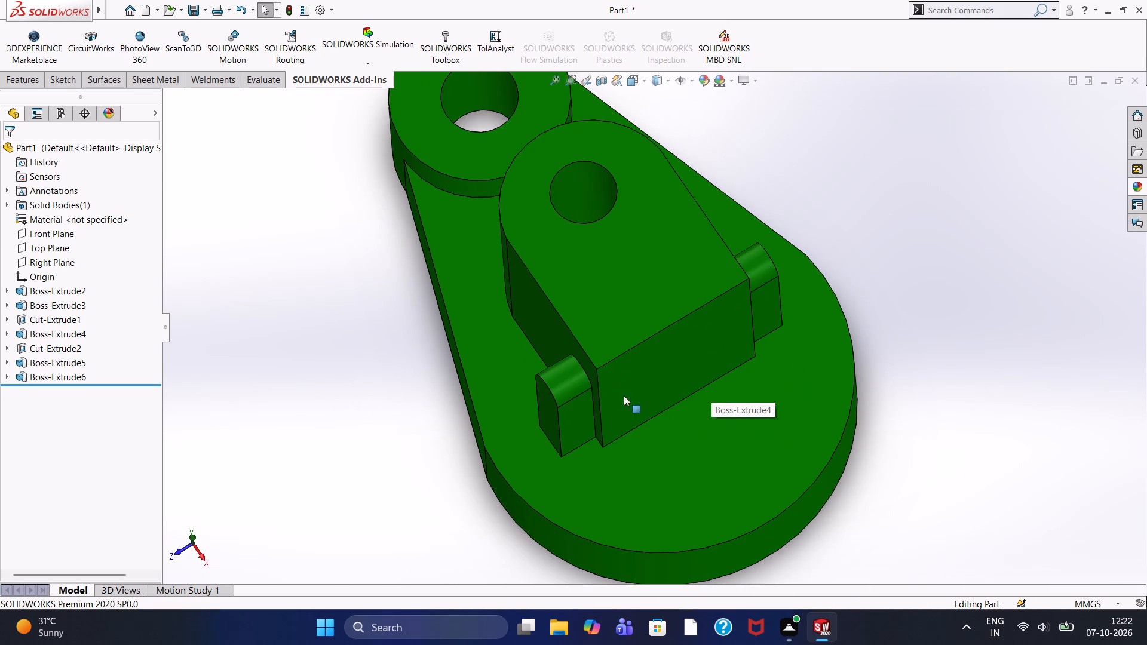
{"action": "scroll", "coordinate": [656, 292], "scroll_direction": "up", "scroll_amount": 3}
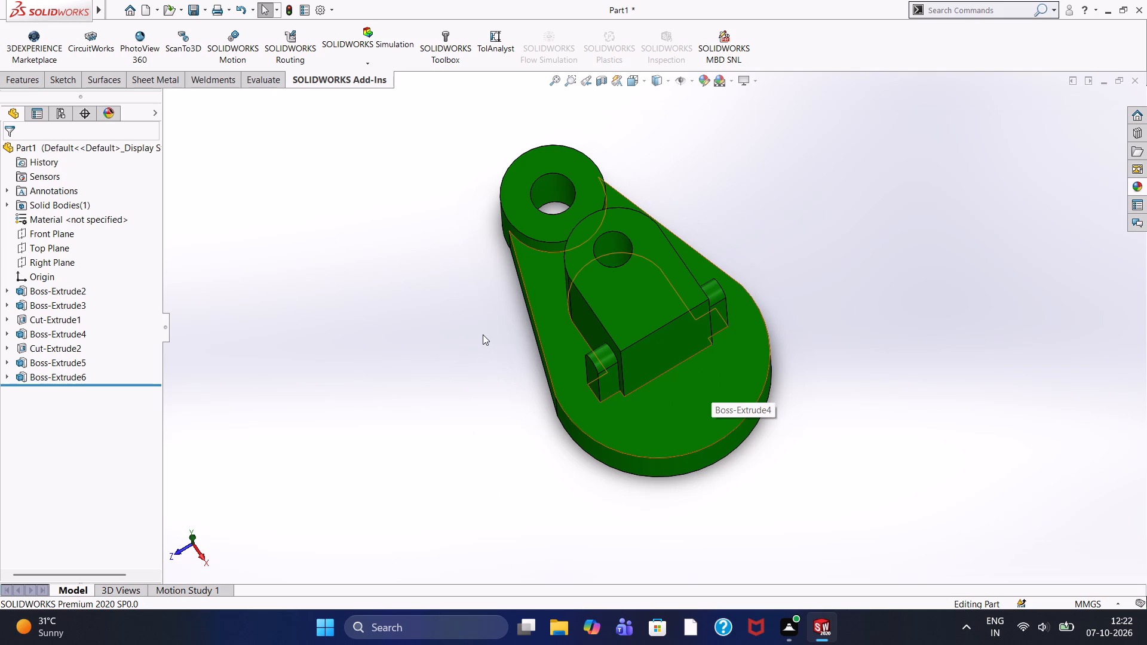
{"action": "middle_click_drag", "start_coordinate": [483, 334], "coordinate": [462, 344]}
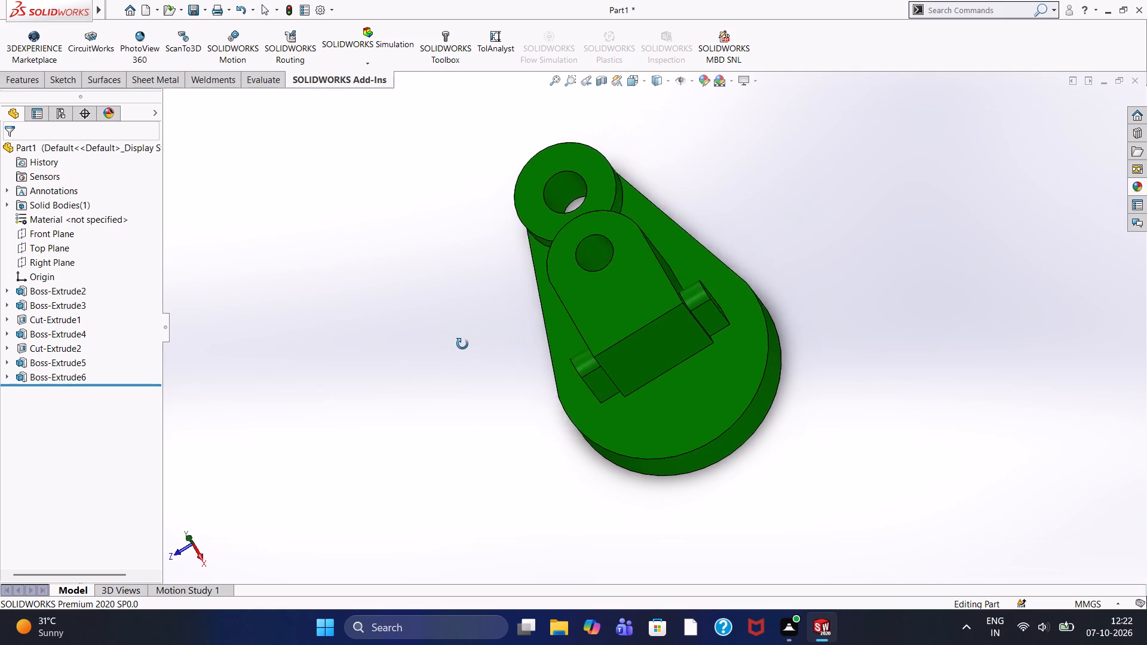
{"action": "middle_click_drag", "start_coordinate": [462, 344], "coordinate": [522, 365]}
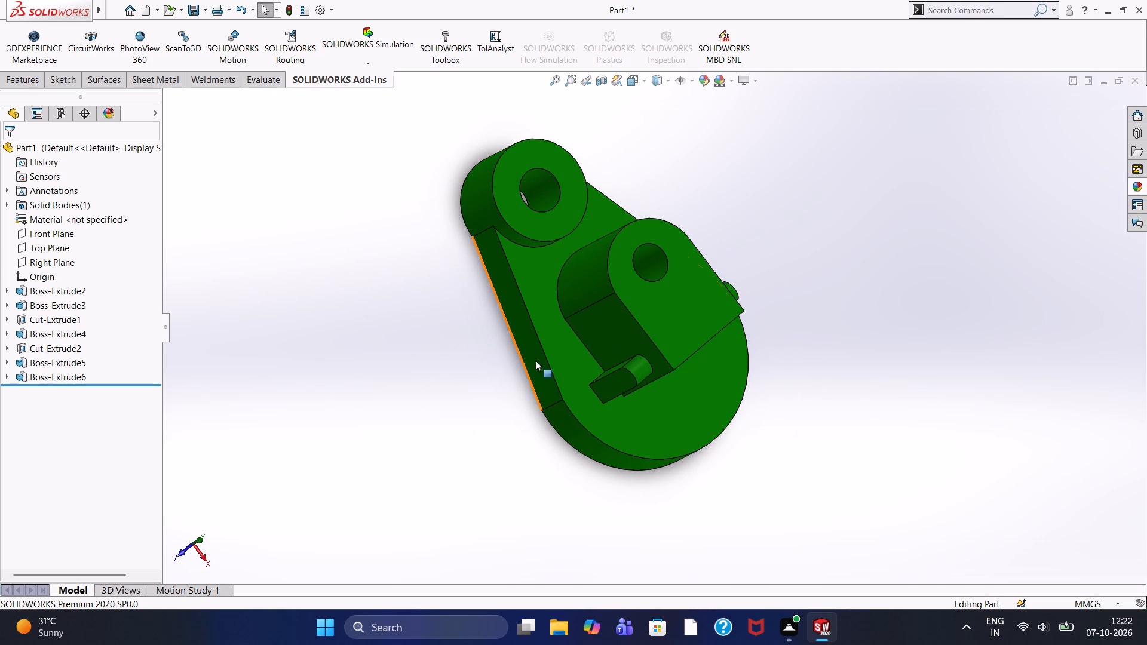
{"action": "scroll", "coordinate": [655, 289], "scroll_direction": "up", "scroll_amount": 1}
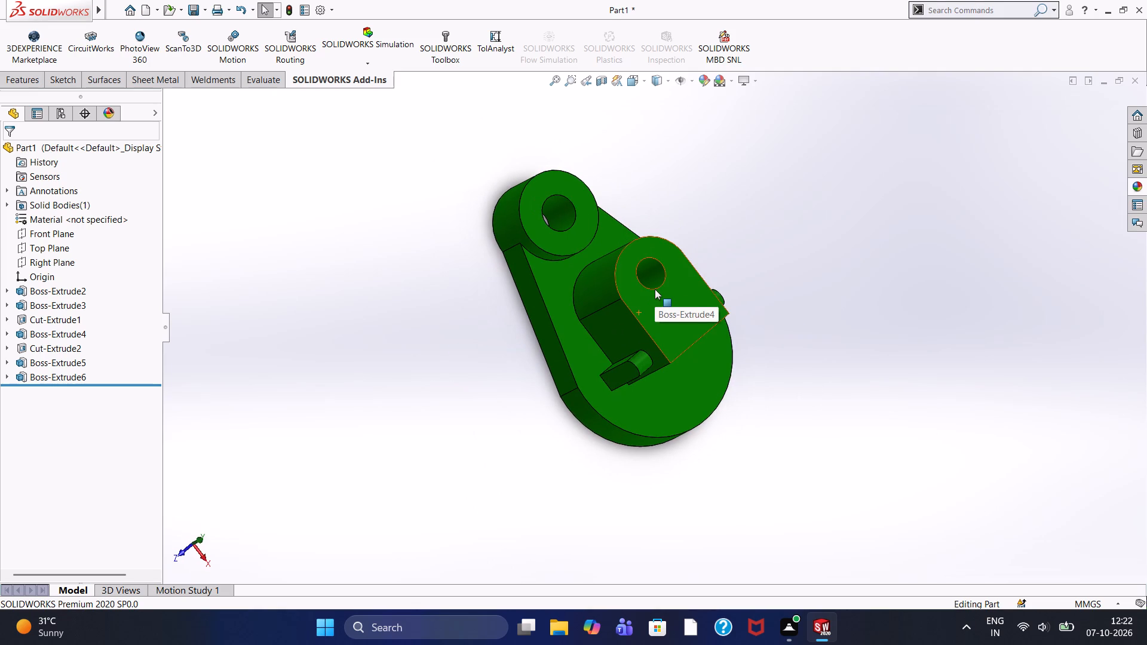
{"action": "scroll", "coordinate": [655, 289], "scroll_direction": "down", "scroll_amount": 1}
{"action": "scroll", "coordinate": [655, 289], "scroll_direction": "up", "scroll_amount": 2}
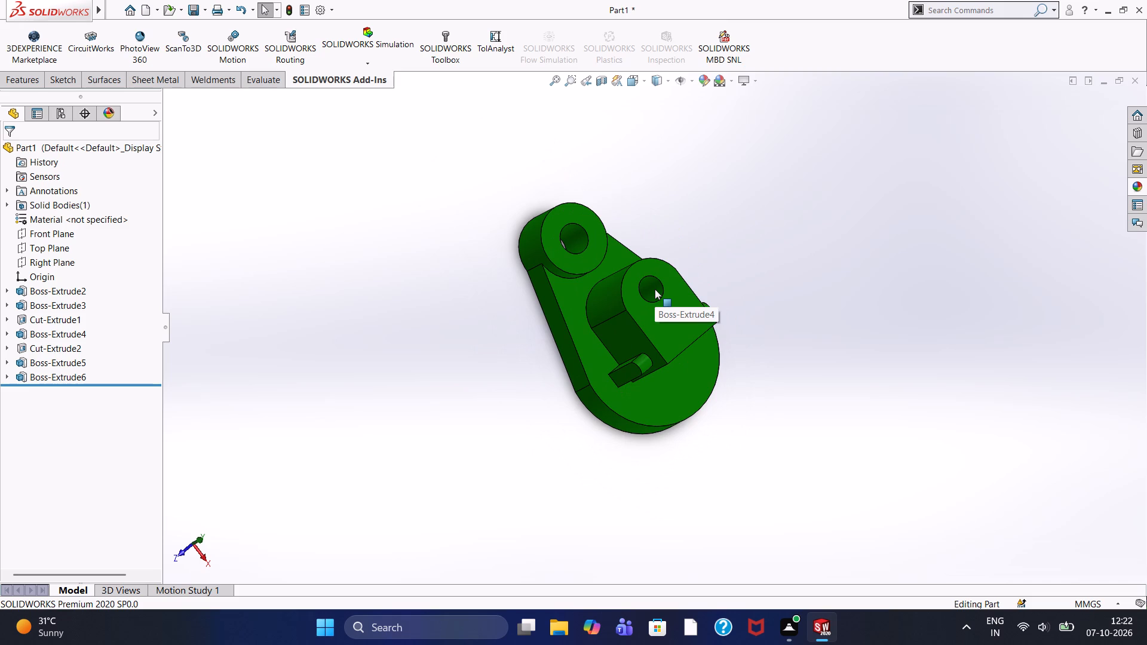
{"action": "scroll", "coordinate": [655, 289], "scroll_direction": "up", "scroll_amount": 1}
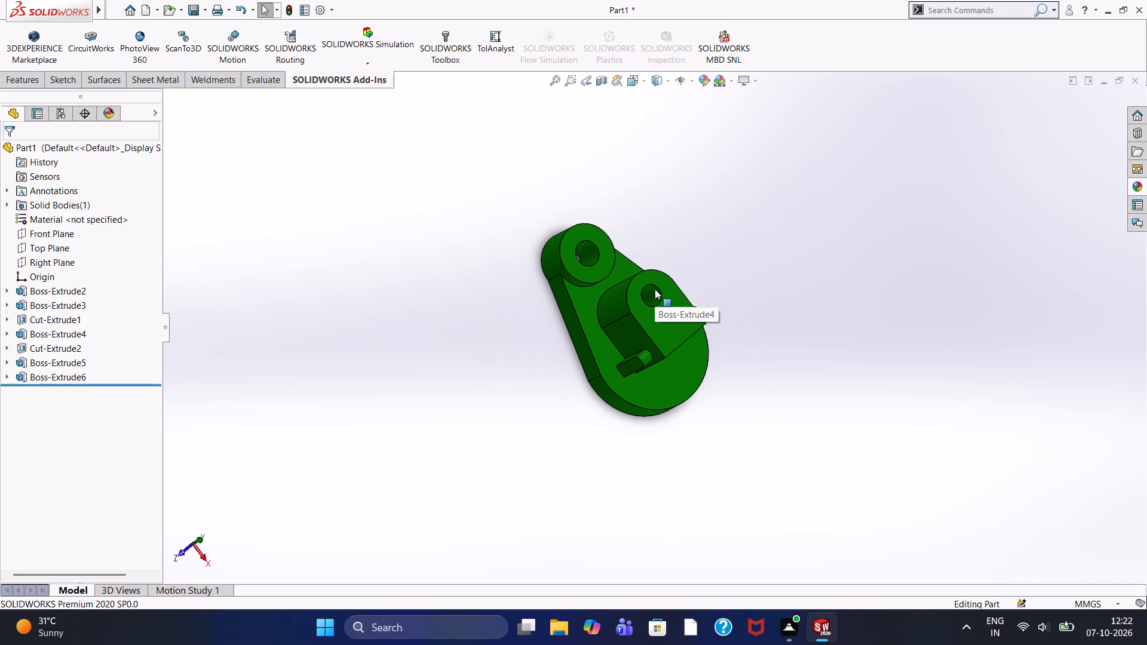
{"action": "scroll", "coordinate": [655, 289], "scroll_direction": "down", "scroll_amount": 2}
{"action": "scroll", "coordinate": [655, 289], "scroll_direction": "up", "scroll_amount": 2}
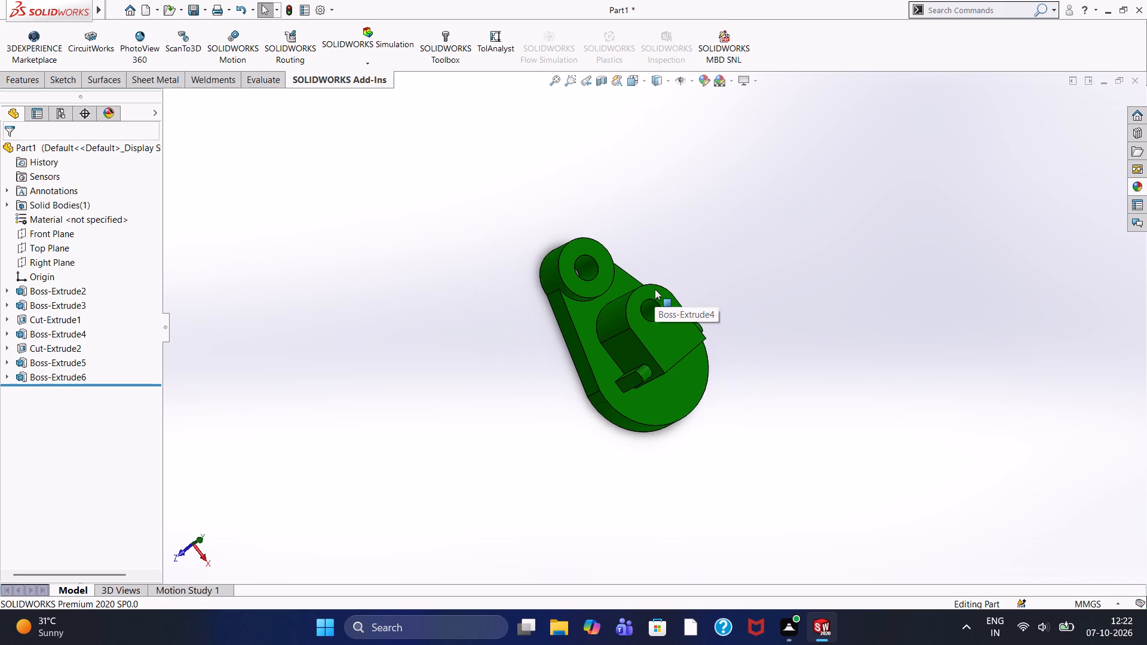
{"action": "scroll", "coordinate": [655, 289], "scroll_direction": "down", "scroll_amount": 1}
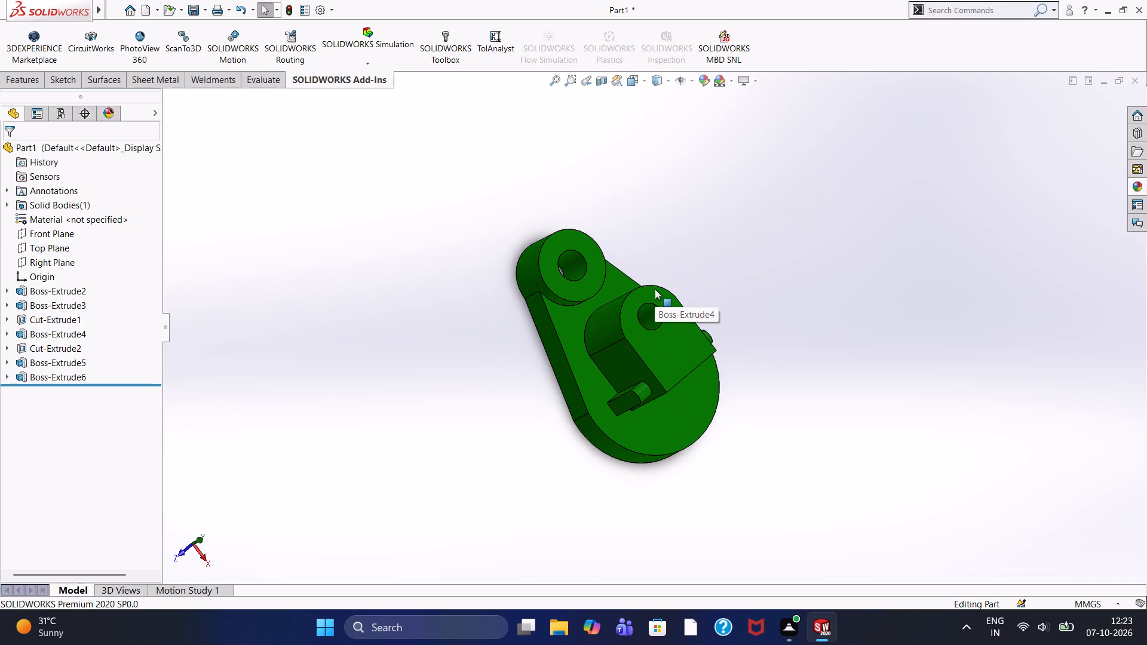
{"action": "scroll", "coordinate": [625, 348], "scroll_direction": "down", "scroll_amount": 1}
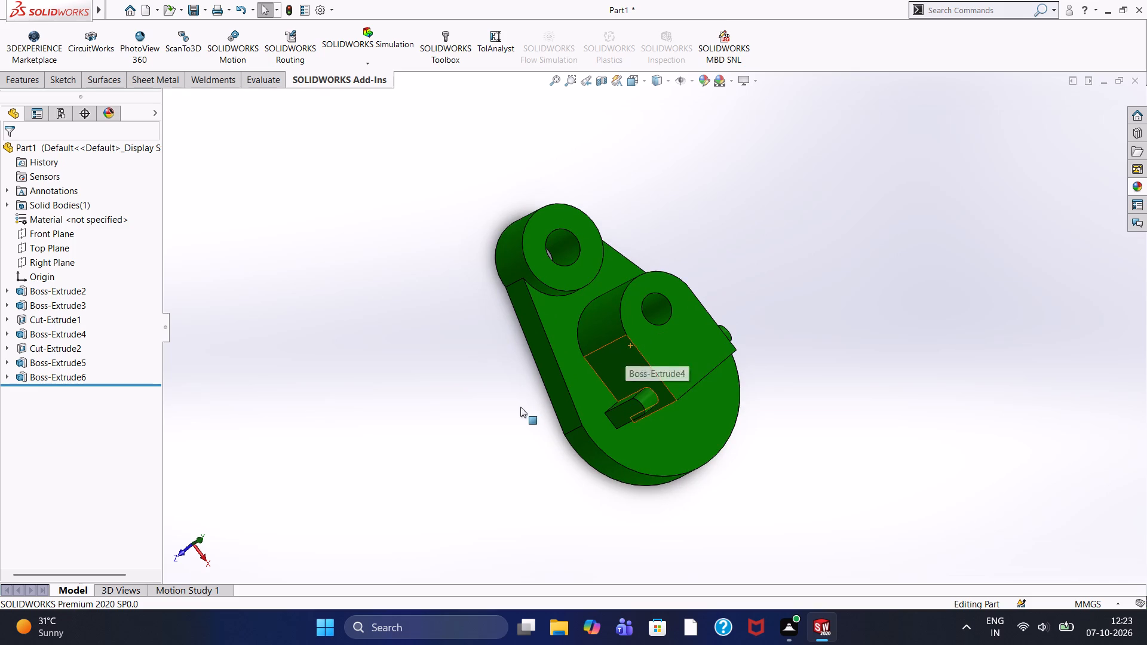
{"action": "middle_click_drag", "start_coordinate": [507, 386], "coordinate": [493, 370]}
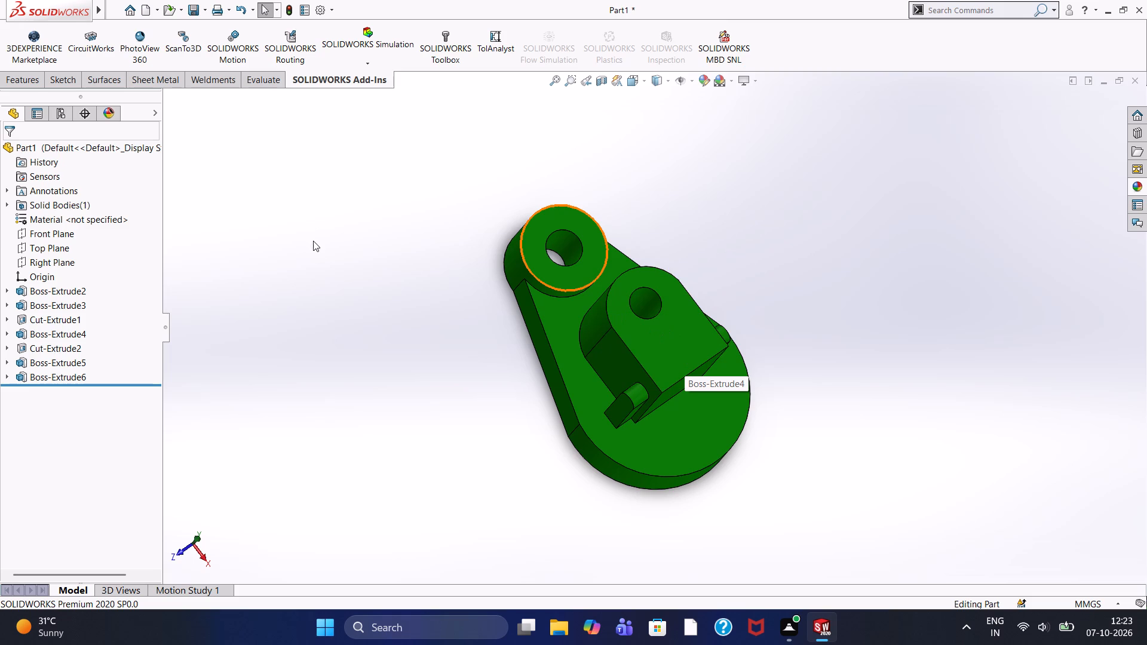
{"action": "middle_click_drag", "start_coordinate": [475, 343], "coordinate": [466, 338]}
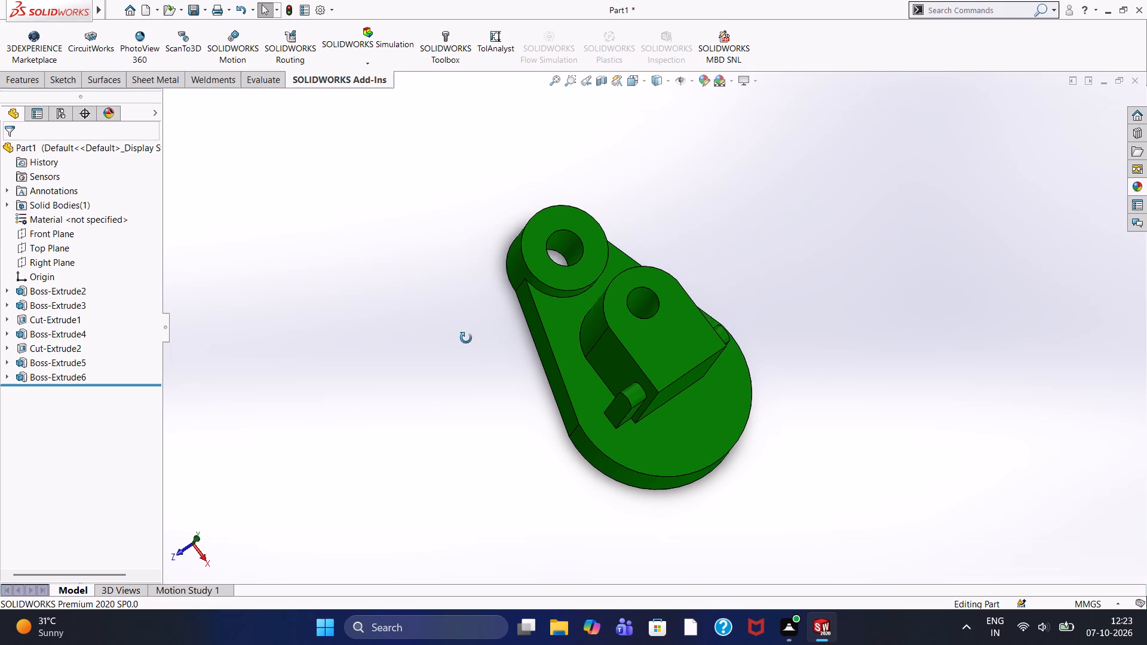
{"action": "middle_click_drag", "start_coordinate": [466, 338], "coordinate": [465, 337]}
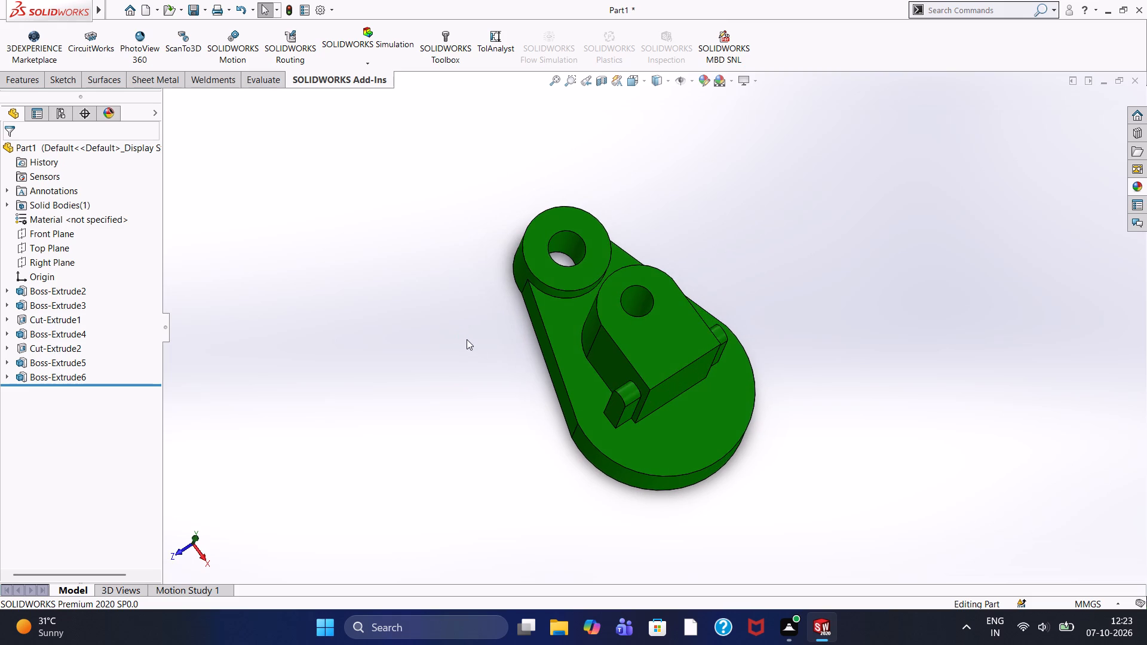
Examine the whole unfilleted part from several oblique angles, covering the block's end, both holes and the base plate's side.
{"action": "middle_click_drag", "start_coordinate": [490, 388], "coordinate": [506, 408]}
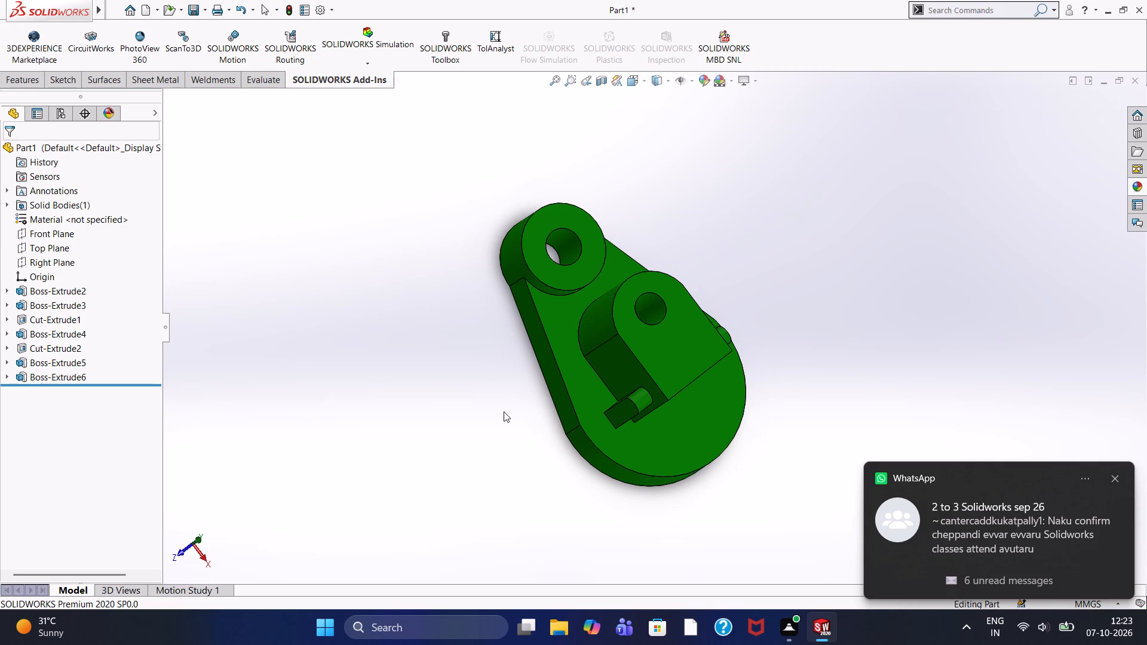
{"action": "middle_click_drag", "start_coordinate": [517, 413], "coordinate": [461, 354]}
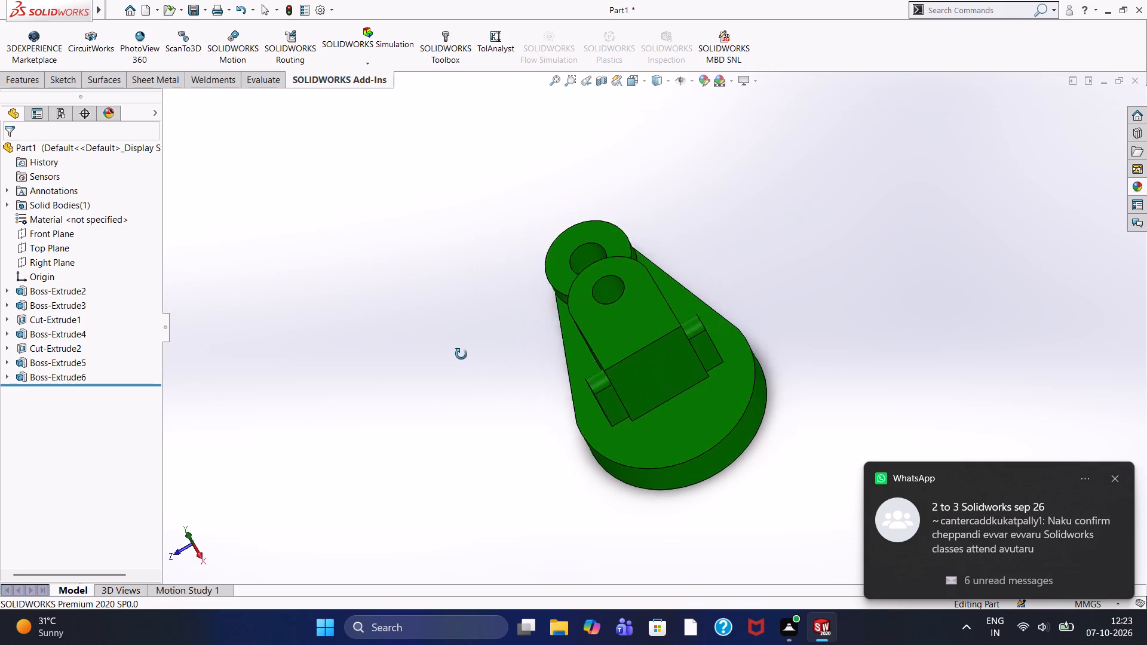
{"action": "middle_click_drag", "start_coordinate": [461, 354], "coordinate": [588, 434]}
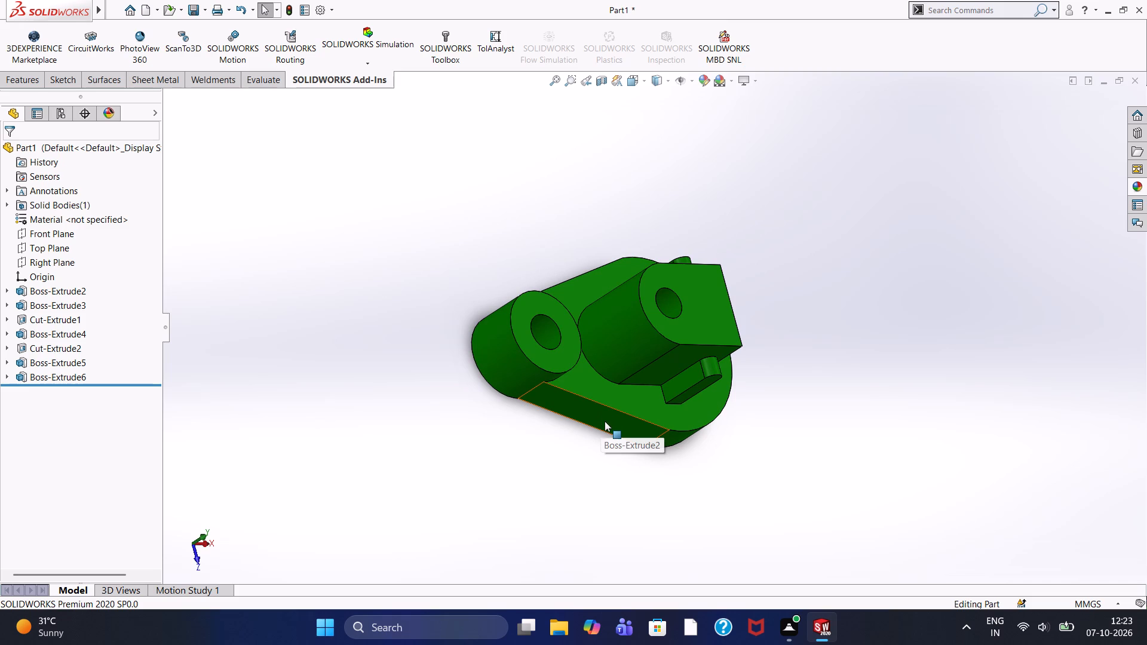
{"action": "scroll", "coordinate": [605, 422], "scroll_direction": "up", "scroll_amount": 1}
{"action": "scroll", "coordinate": [605, 422], "scroll_direction": "down", "scroll_amount": 1}
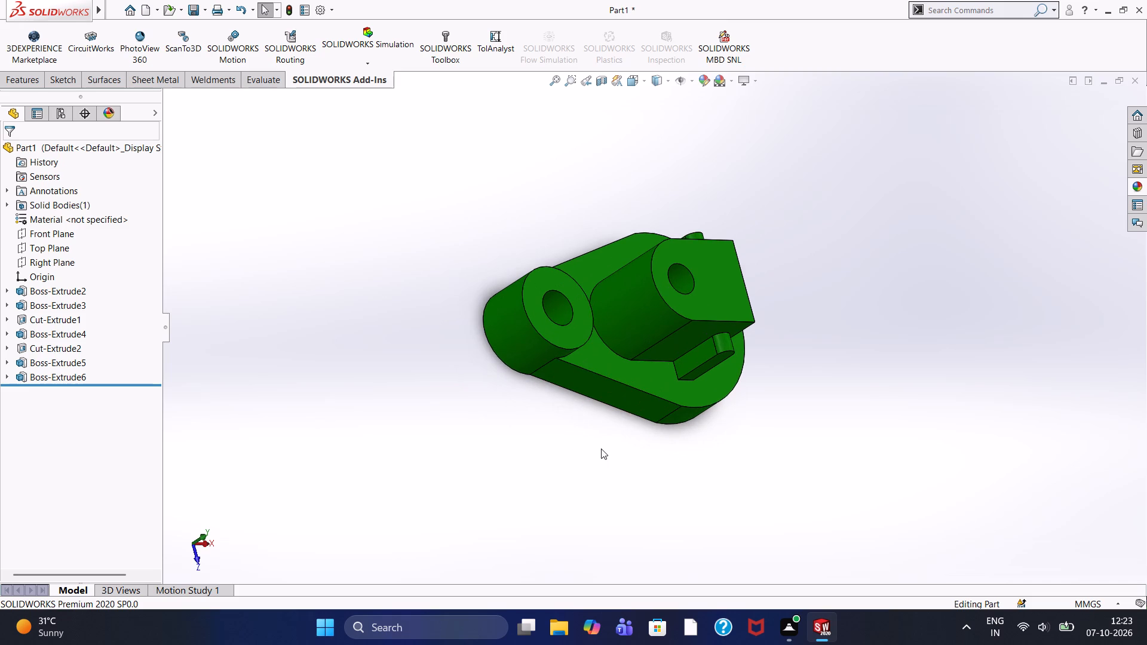
{"action": "middle_click_drag", "start_coordinate": [591, 438], "coordinate": [550, 416]}
{"action": "scroll", "coordinate": [578, 413], "scroll_direction": "down", "scroll_amount": 1}
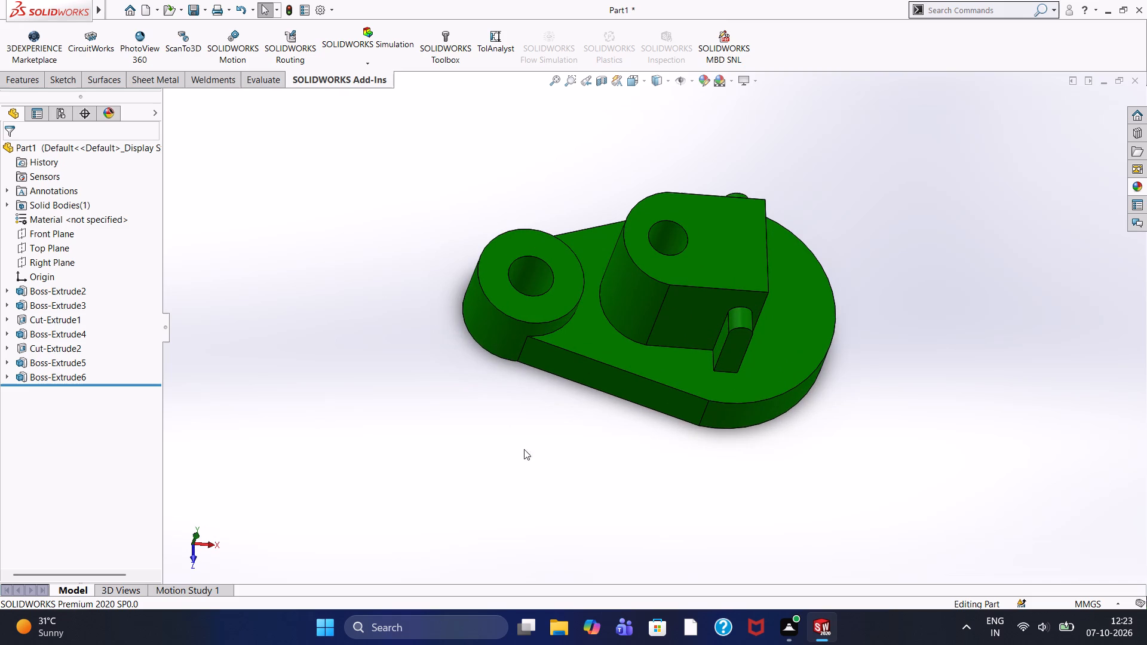
Examine the unfilleted part from oblique angles towards a view from above, checking both holes, the block and its side bosses.
{"action": "middle_click_drag", "start_coordinate": [520, 403], "coordinate": [524, 420]}
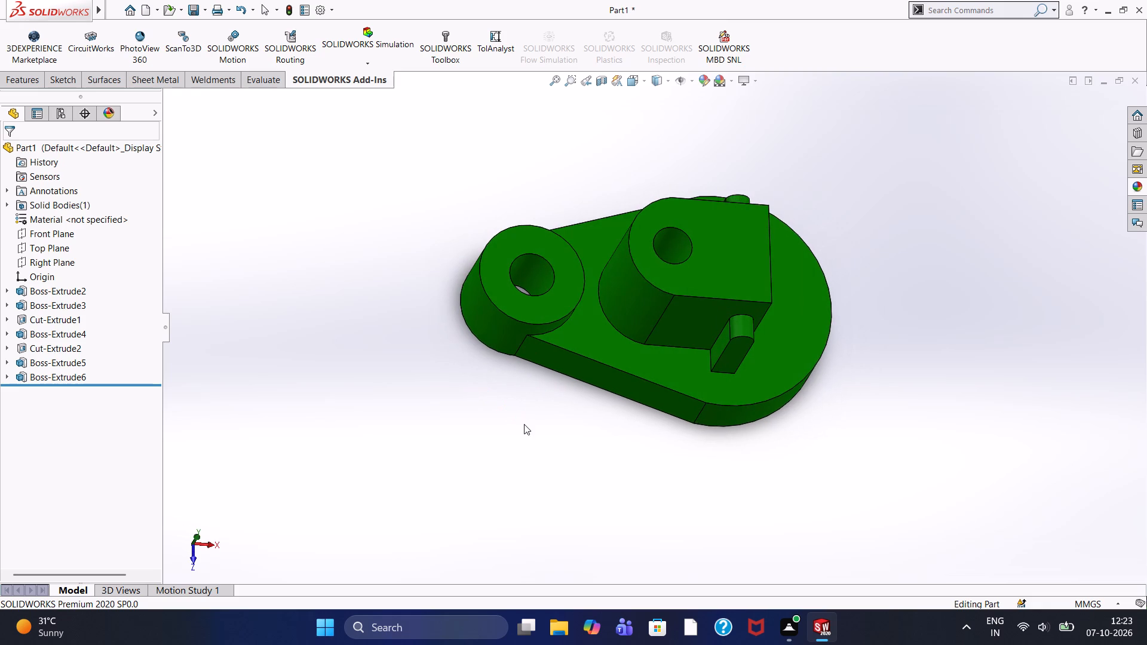
{"action": "scroll", "coordinate": [625, 383], "scroll_direction": "down", "scroll_amount": 1}
{"action": "scroll", "coordinate": [625, 383], "scroll_direction": "up", "scroll_amount": 1}
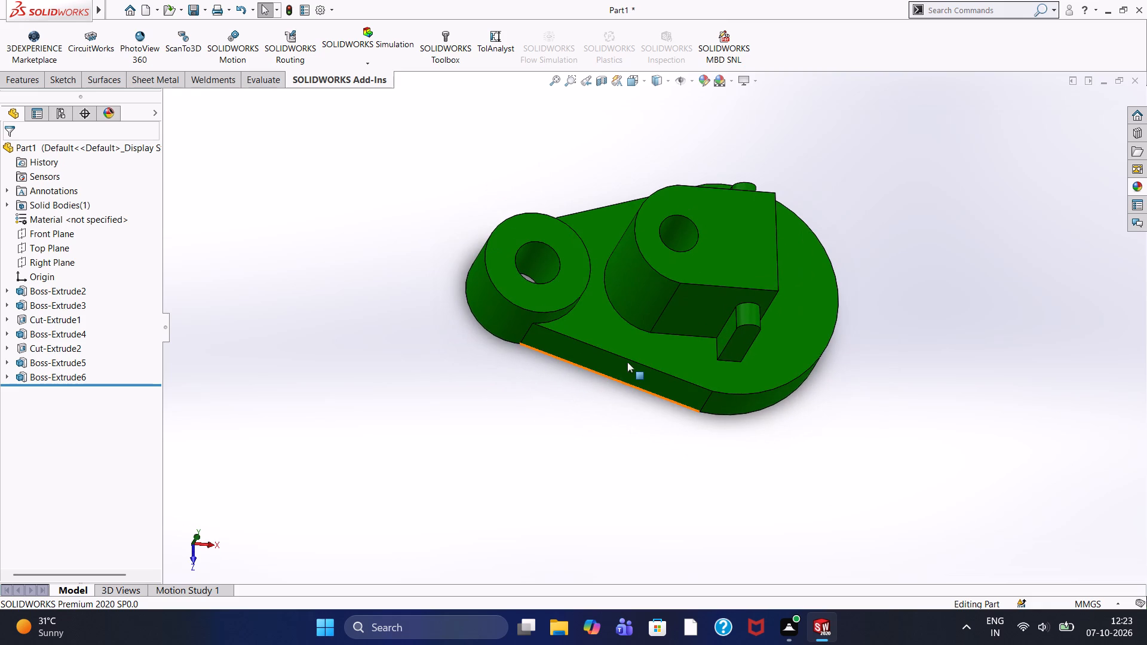
{"action": "scroll", "coordinate": [639, 353], "scroll_direction": "up", "scroll_amount": 2}
{"action": "scroll", "coordinate": [649, 337], "scroll_direction": "down", "scroll_amount": 3}
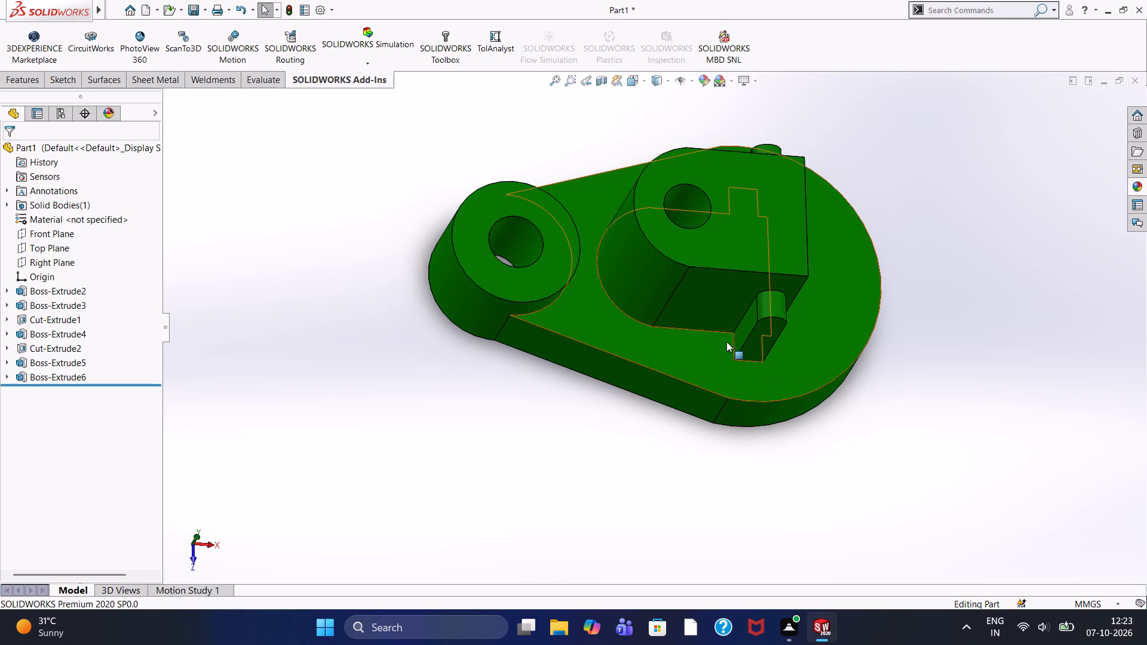
{"action": "scroll", "coordinate": [547, 379], "scroll_direction": "up", "scroll_amount": 2}
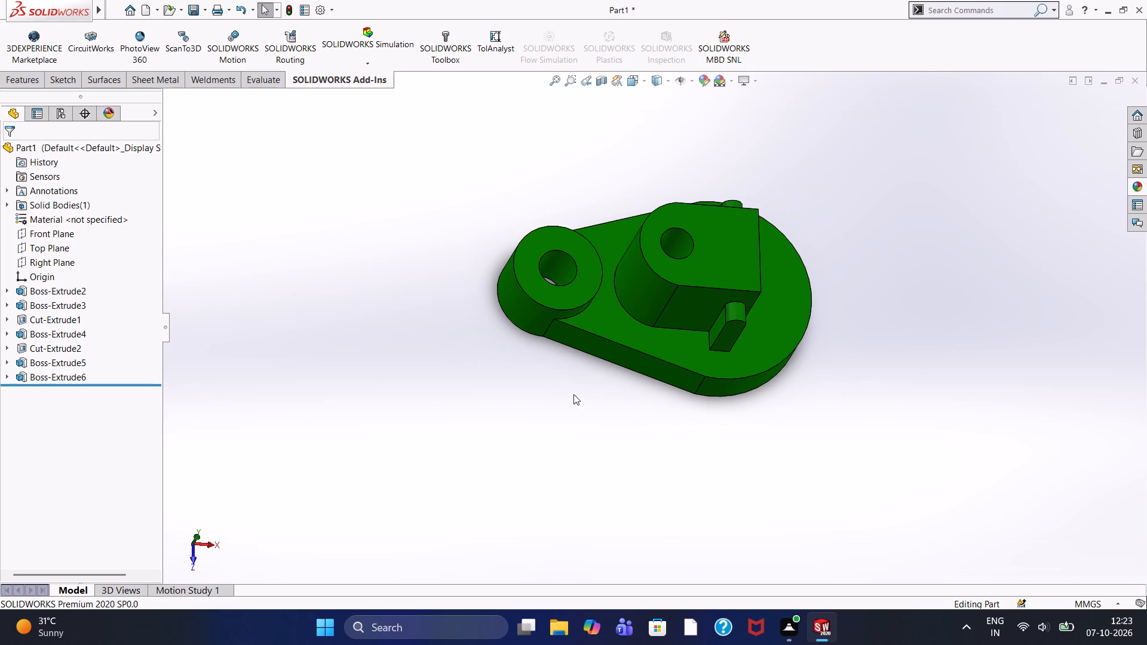
{"action": "scroll", "coordinate": [624, 405], "scroll_direction": "down", "scroll_amount": 1}
{"action": "middle_click_drag", "start_coordinate": [624, 405], "coordinate": [618, 420]}
{"action": "scroll", "coordinate": [618, 420], "scroll_direction": "down", "scroll_amount": 1}
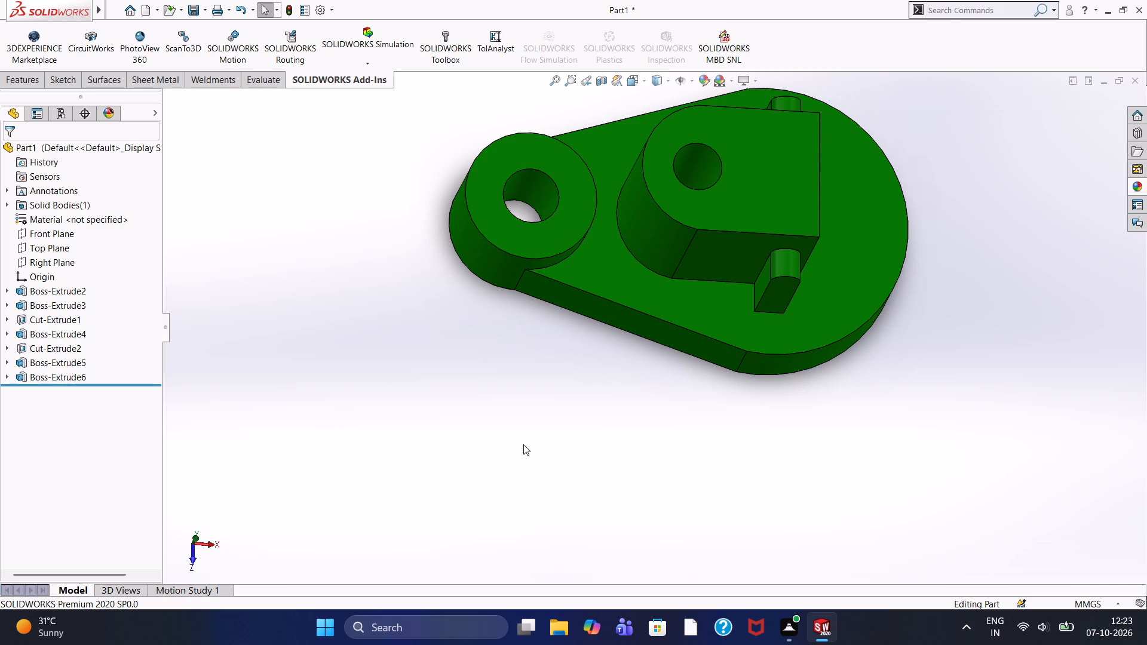
{"action": "middle_click_drag", "start_coordinate": [656, 383], "coordinate": [631, 409]}
{"action": "middle_click", "coordinate": [631, 409]}
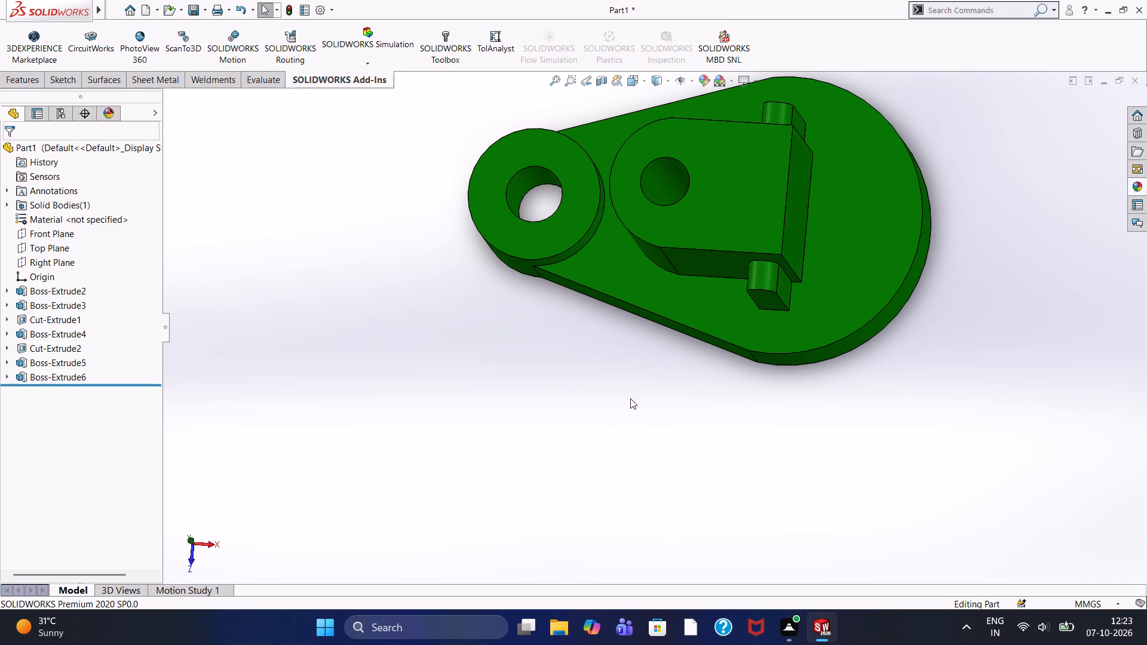
{"action": "scroll", "coordinate": [611, 357], "scroll_direction": "up", "scroll_amount": 1}
{"action": "scroll", "coordinate": [597, 364], "scroll_direction": "down", "scroll_amount": 2}
{"action": "scroll", "coordinate": [633, 337], "scroll_direction": "up", "scroll_amount": 1}
{"action": "middle_click_drag", "start_coordinate": [714, 293], "coordinate": [731, 301]}
{"action": "middle_click", "coordinate": [731, 301]}
{"action": "middle_click", "coordinate": [732, 305]}
{"action": "middle_click", "coordinate": [734, 303]}
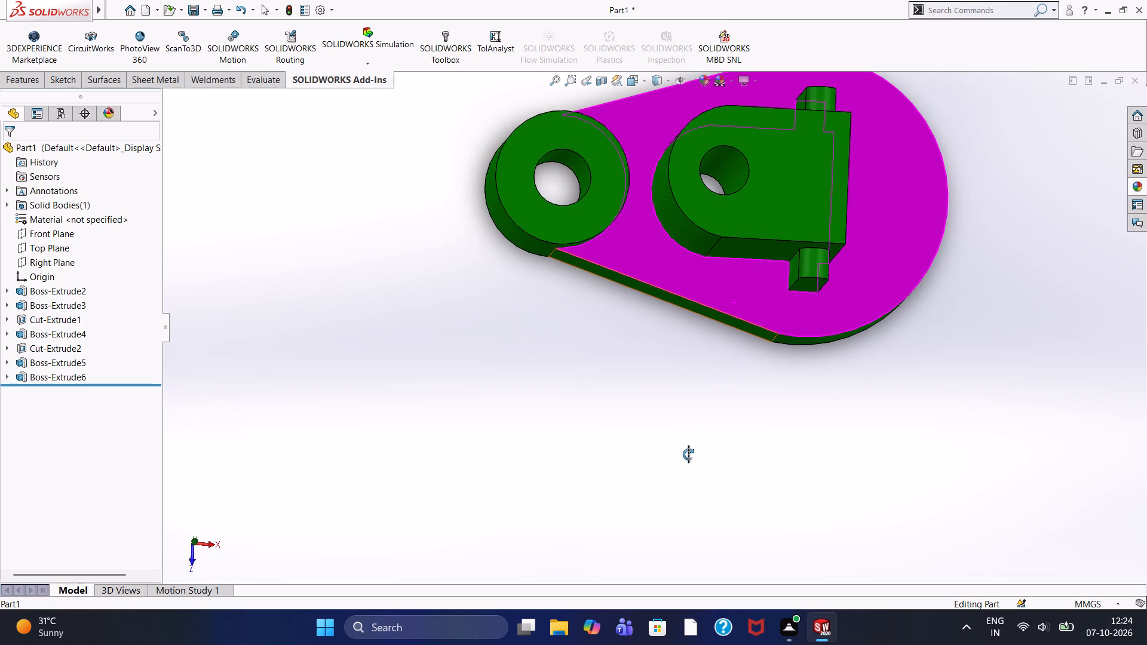
Examine the base plate's top face, its rounded large end and the nearby side boss close up, and clear the face selection.
{"action": "scroll", "coordinate": [688, 454], "scroll_direction": "down", "scroll_amount": 1}
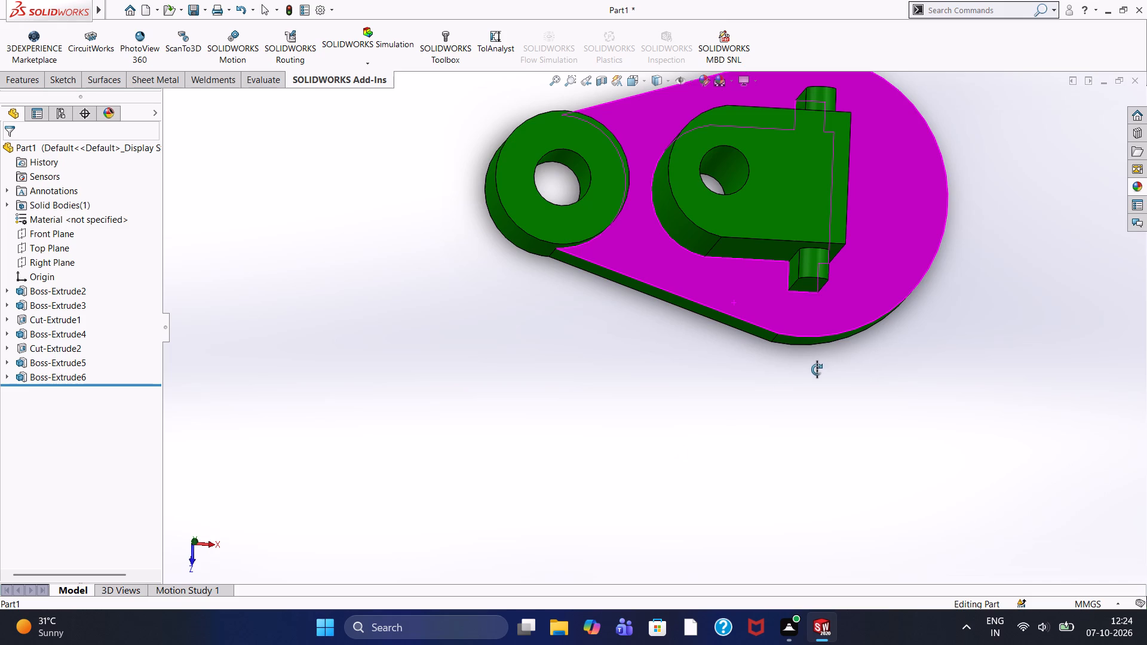
{"action": "scroll", "coordinate": [811, 379], "scroll_direction": "down", "scroll_amount": 1}
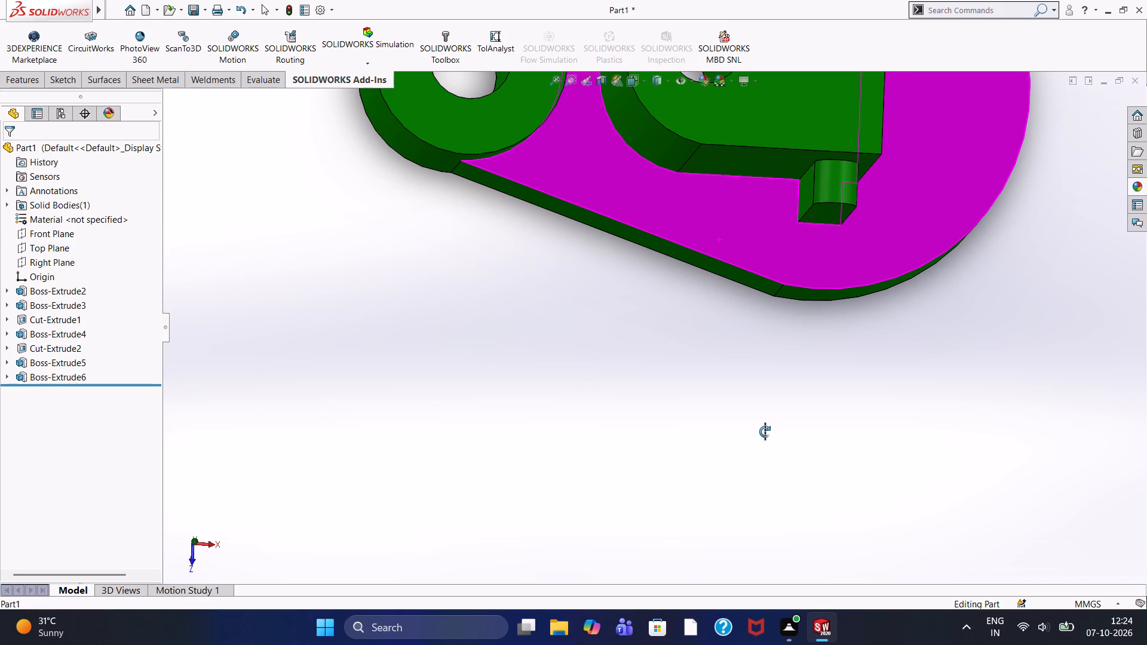
{"action": "scroll", "coordinate": [765, 431], "scroll_direction": "down", "scroll_amount": 1}
{"action": "scroll", "coordinate": [765, 431], "scroll_direction": "up", "scroll_amount": 1}
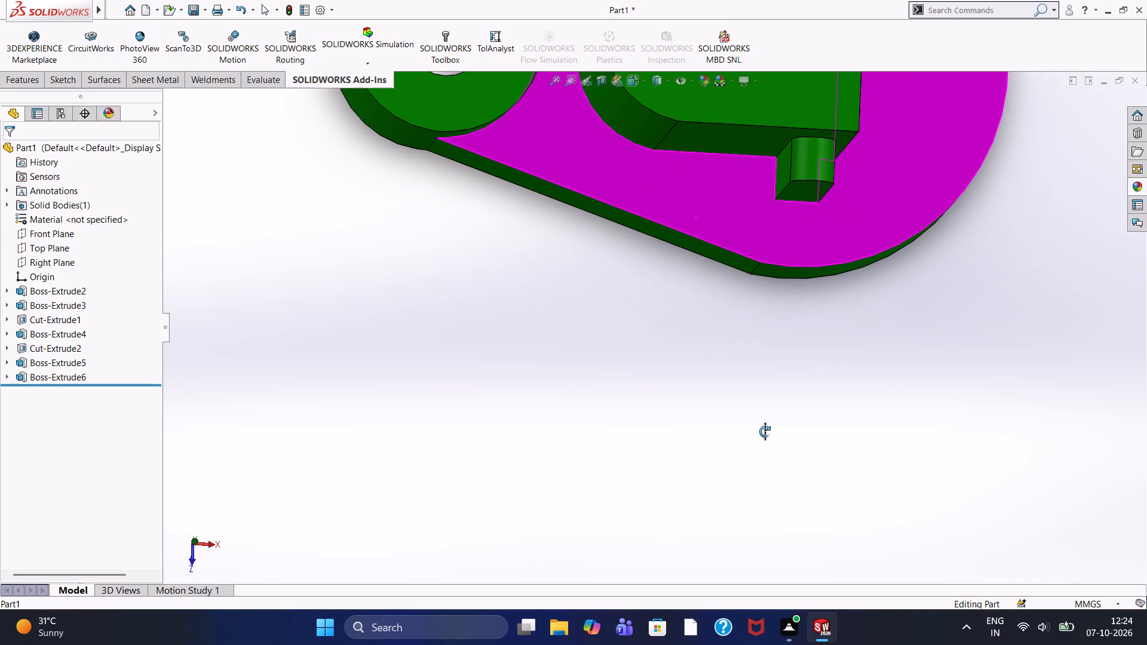
{"action": "scroll", "coordinate": [764, 431], "scroll_direction": "down", "scroll_amount": 1}
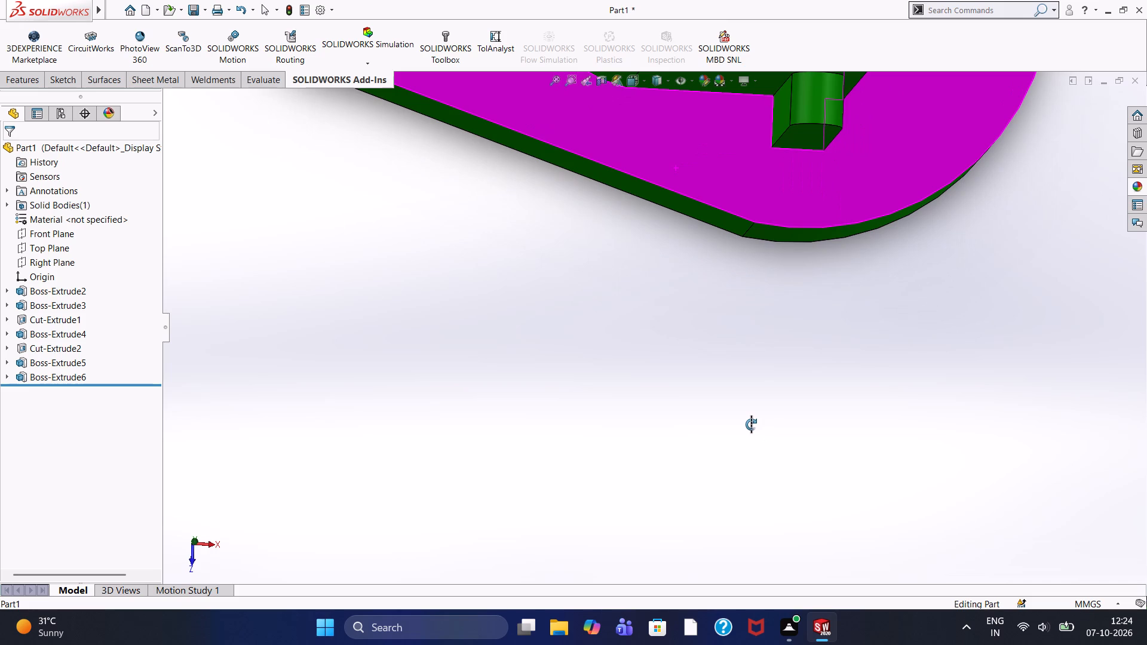
{"action": "scroll", "coordinate": [796, 407], "scroll_direction": "down", "scroll_amount": 1}
{"action": "scroll", "coordinate": [799, 410], "scroll_direction": "up", "scroll_amount": 1}
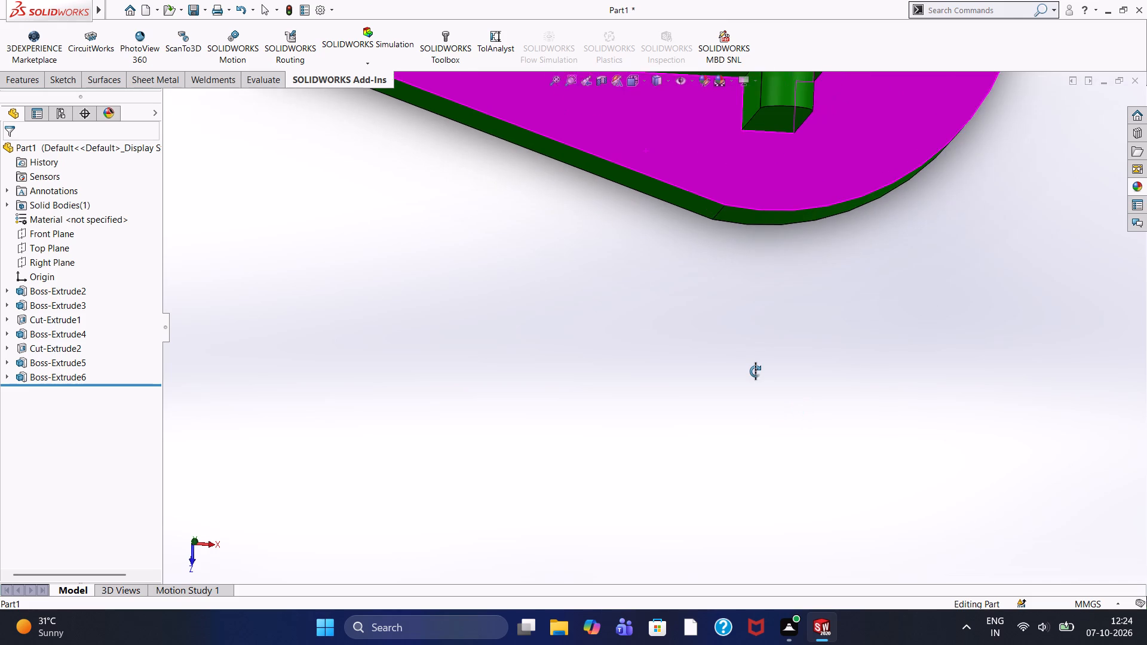
{"action": "scroll", "coordinate": [755, 371], "scroll_direction": "up", "scroll_amount": 4}
{"action": "scroll", "coordinate": [784, 293], "scroll_direction": "up", "scroll_amount": 3}
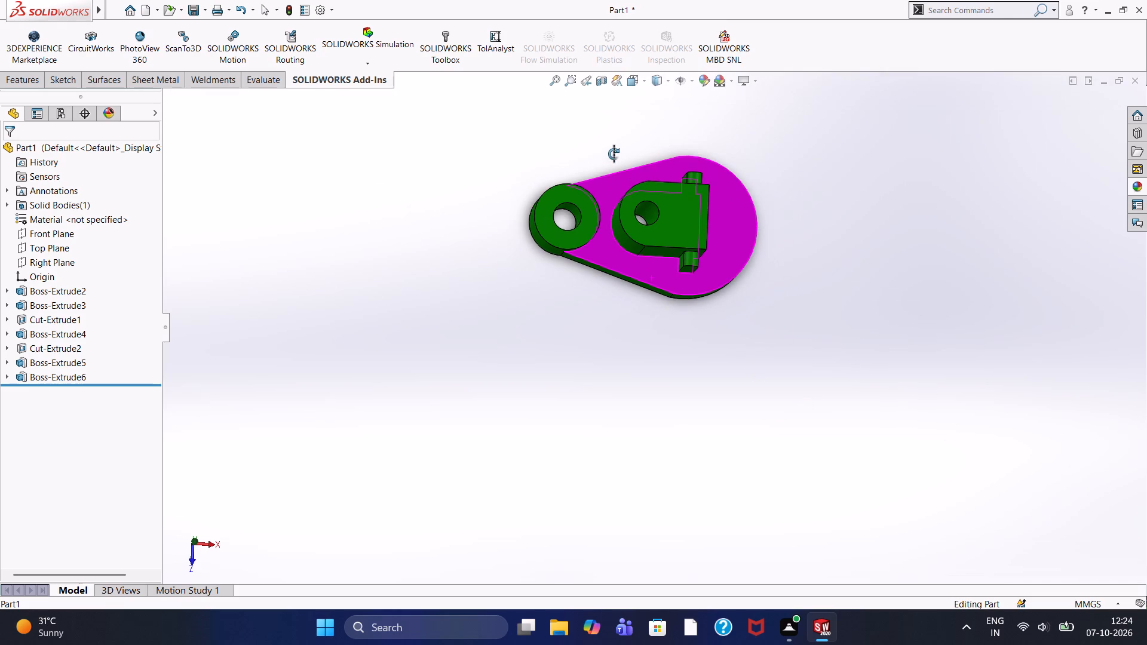
{"action": "left_click", "coordinate": [611, 150]}
Examine the whole part from almost directly above, including the plate outline, both through holes and the block.
{"action": "scroll", "coordinate": [638, 159], "scroll_direction": "down", "scroll_amount": 2}
{"action": "scroll", "coordinate": [699, 222], "scroll_direction": "down", "scroll_amount": 5}
{"action": "scroll", "coordinate": [684, 224], "scroll_direction": "up", "scroll_amount": 2}
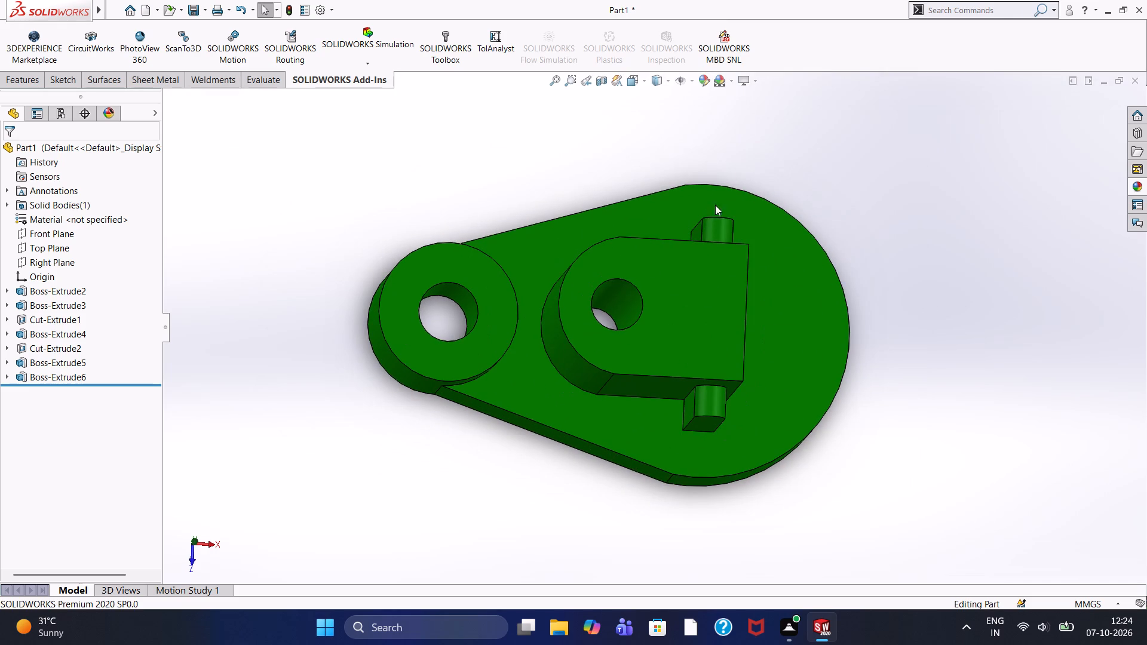
{"action": "scroll", "coordinate": [752, 188], "scroll_direction": "up", "scroll_amount": 2}
{"action": "scroll", "coordinate": [774, 176], "scroll_direction": "down", "scroll_amount": 3}
{"action": "scroll", "coordinate": [729, 219], "scroll_direction": "up", "scroll_amount": 2}
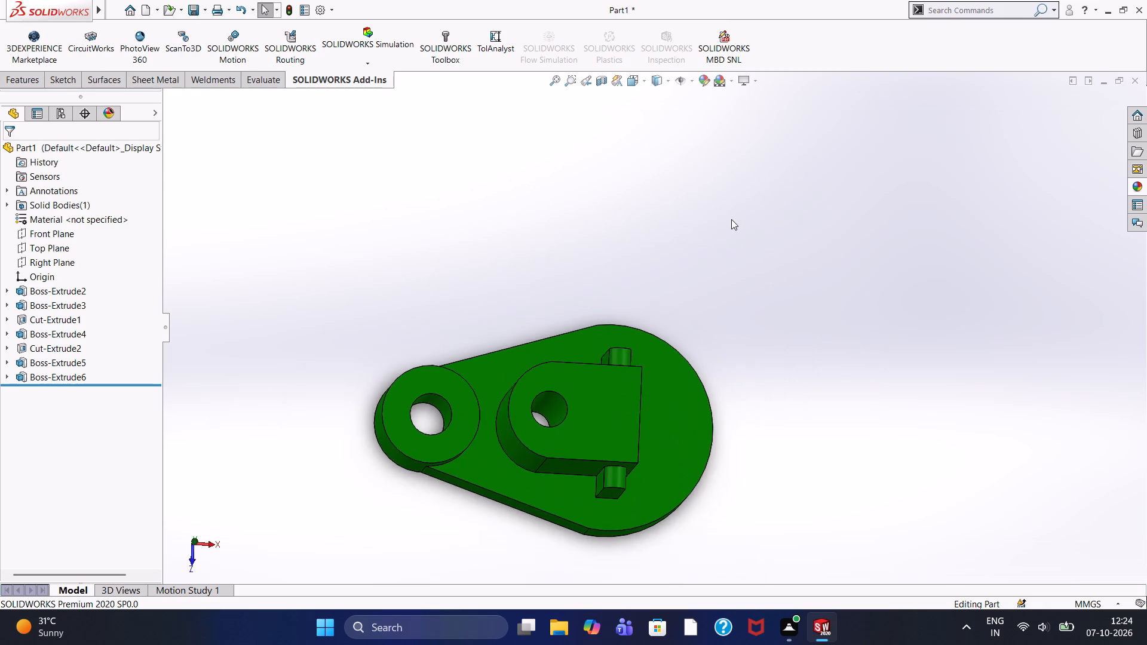
{"action": "scroll", "coordinate": [684, 242], "scroll_direction": "up", "scroll_amount": 3}
{"action": "scroll", "coordinate": [578, 389], "scroll_direction": "up", "scroll_amount": 3}
{"action": "scroll", "coordinate": [598, 390], "scroll_direction": "down", "scroll_amount": 3}
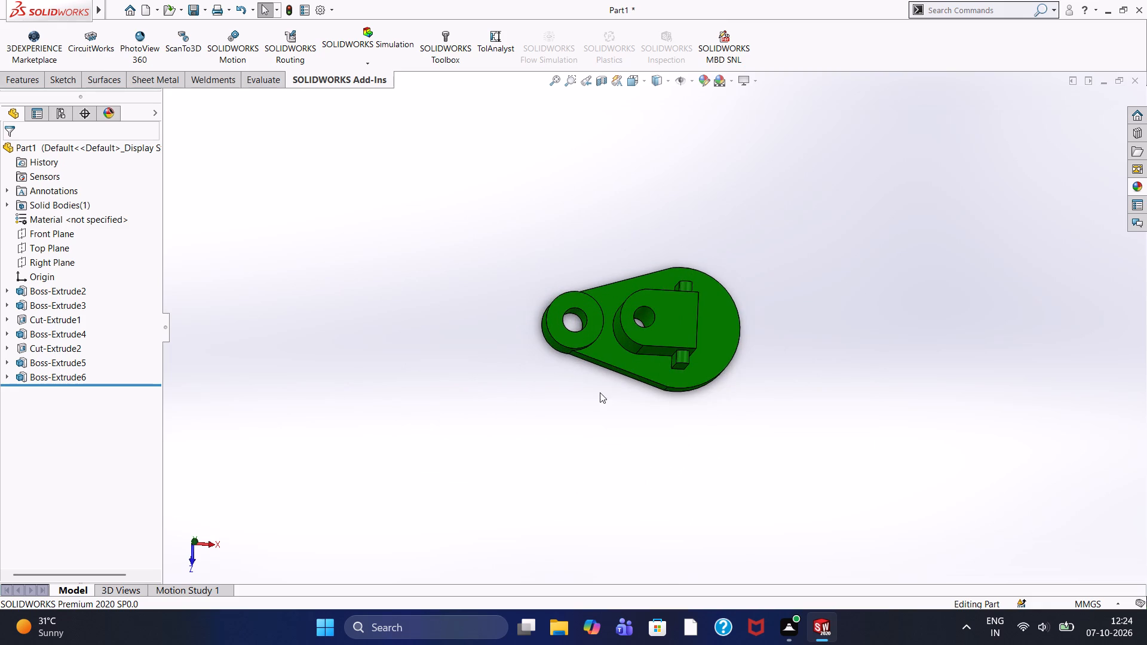
{"action": "scroll", "coordinate": [636, 388], "scroll_direction": "down", "scroll_amount": 3}
{"action": "middle_click_drag", "start_coordinate": [640, 380], "coordinate": [633, 395]}
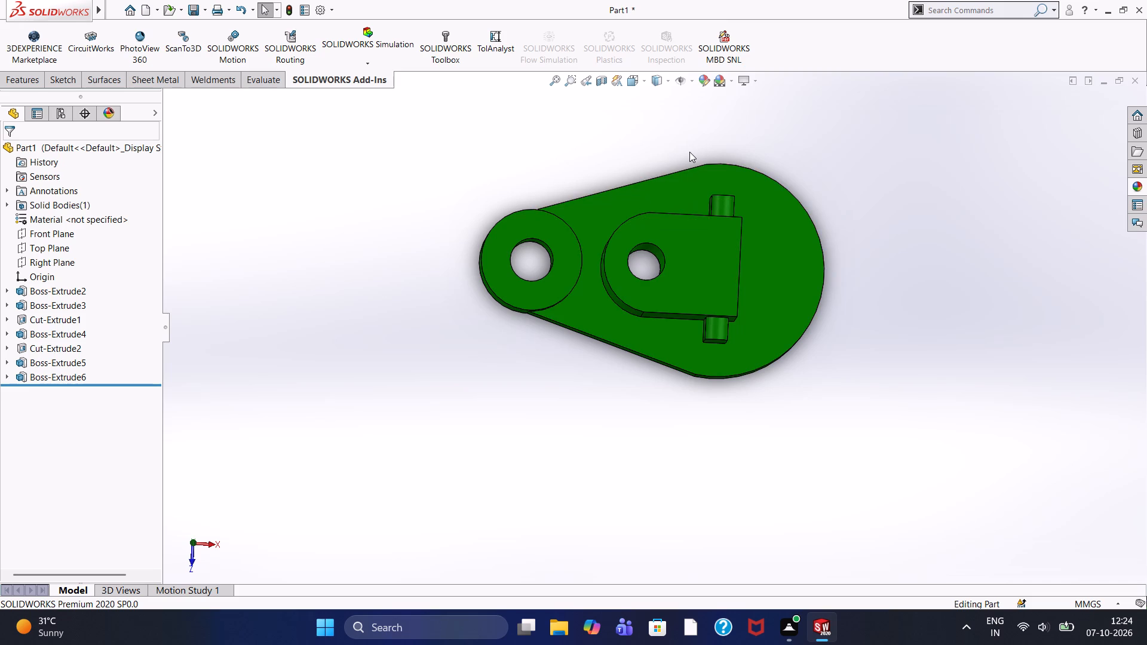
{"action": "middle_click", "coordinate": [605, 152]}
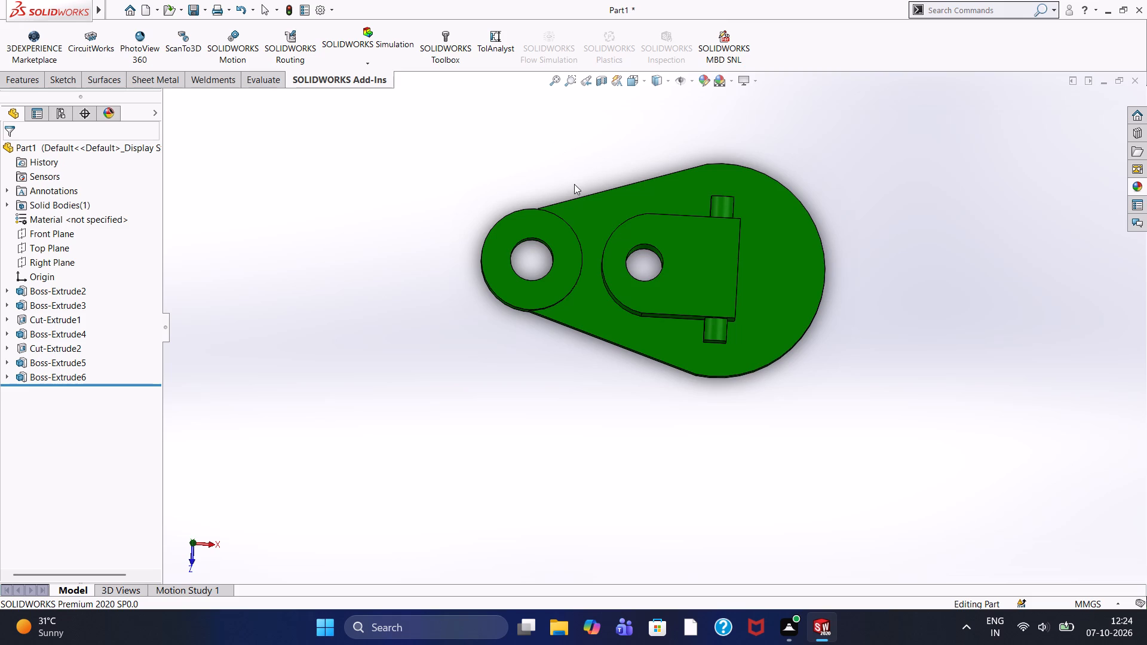
{"action": "middle_click", "coordinate": [601, 158]}
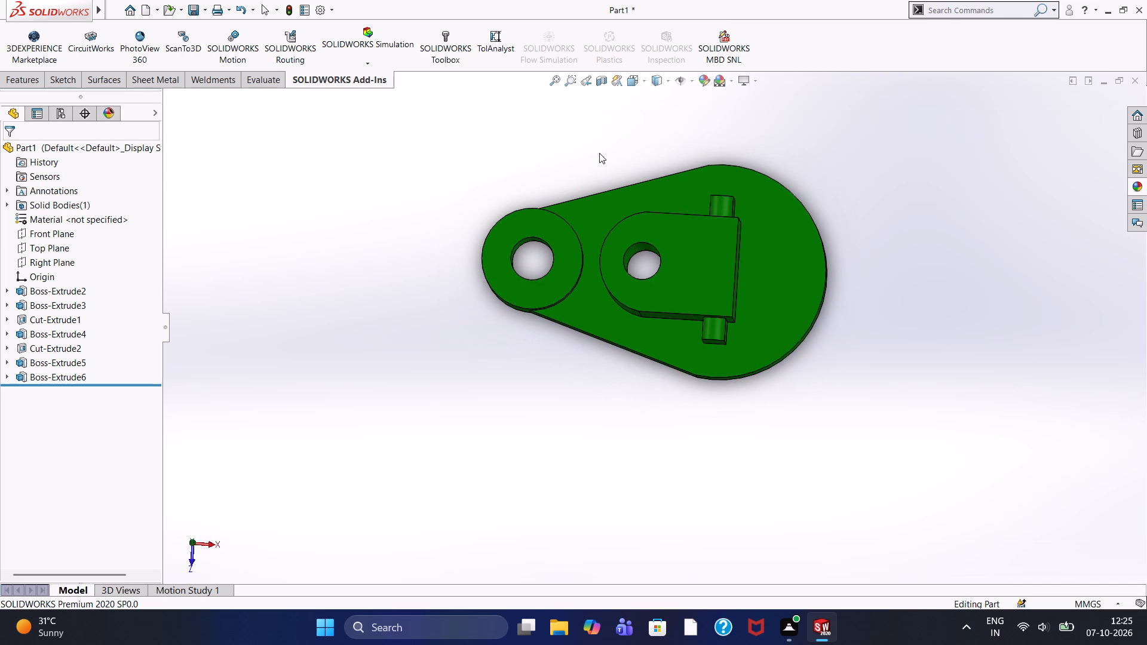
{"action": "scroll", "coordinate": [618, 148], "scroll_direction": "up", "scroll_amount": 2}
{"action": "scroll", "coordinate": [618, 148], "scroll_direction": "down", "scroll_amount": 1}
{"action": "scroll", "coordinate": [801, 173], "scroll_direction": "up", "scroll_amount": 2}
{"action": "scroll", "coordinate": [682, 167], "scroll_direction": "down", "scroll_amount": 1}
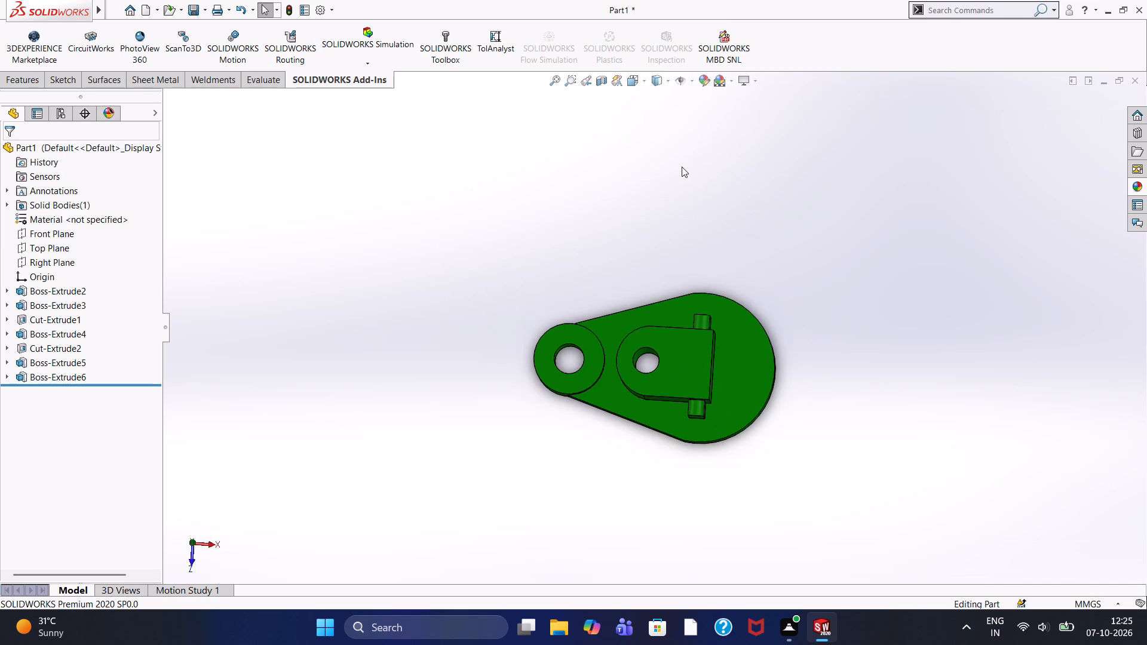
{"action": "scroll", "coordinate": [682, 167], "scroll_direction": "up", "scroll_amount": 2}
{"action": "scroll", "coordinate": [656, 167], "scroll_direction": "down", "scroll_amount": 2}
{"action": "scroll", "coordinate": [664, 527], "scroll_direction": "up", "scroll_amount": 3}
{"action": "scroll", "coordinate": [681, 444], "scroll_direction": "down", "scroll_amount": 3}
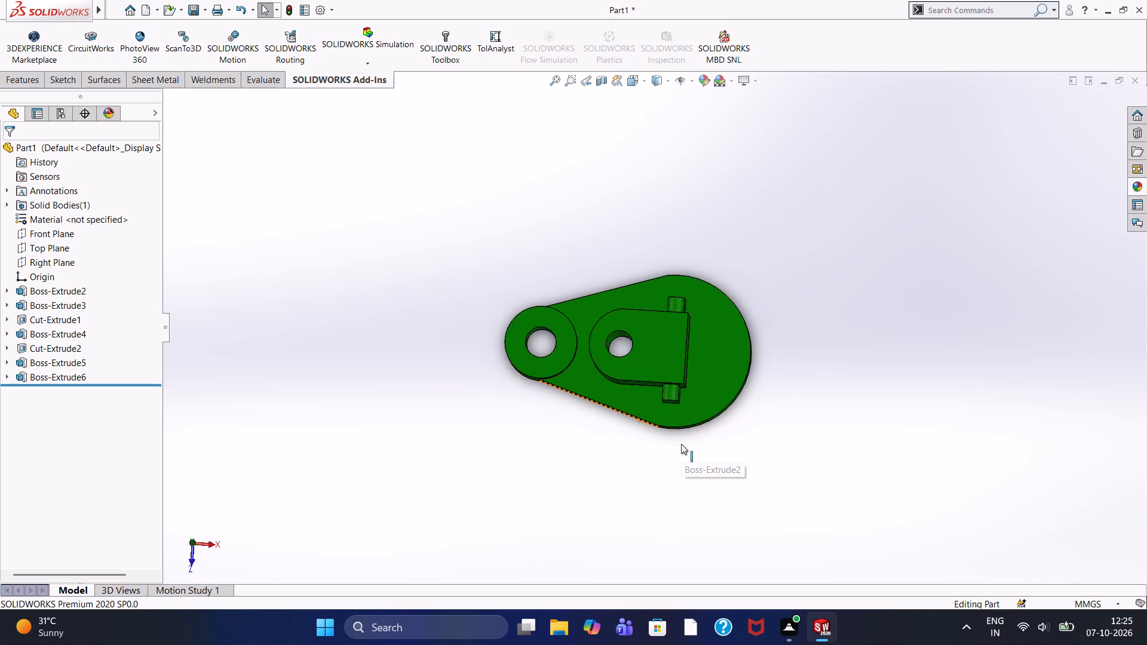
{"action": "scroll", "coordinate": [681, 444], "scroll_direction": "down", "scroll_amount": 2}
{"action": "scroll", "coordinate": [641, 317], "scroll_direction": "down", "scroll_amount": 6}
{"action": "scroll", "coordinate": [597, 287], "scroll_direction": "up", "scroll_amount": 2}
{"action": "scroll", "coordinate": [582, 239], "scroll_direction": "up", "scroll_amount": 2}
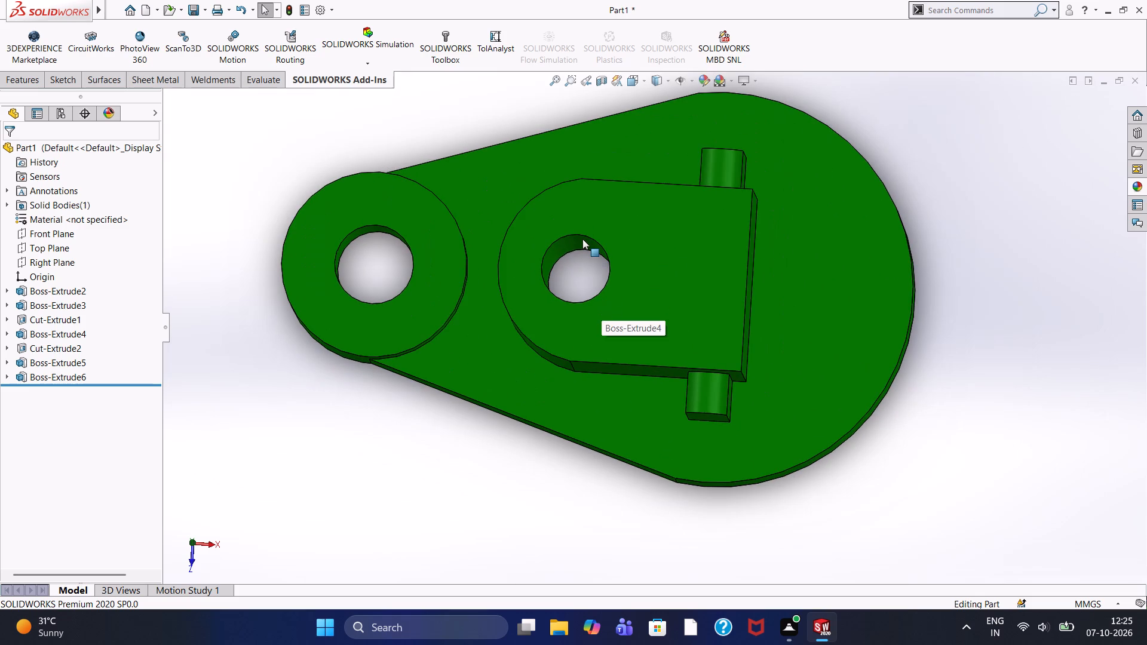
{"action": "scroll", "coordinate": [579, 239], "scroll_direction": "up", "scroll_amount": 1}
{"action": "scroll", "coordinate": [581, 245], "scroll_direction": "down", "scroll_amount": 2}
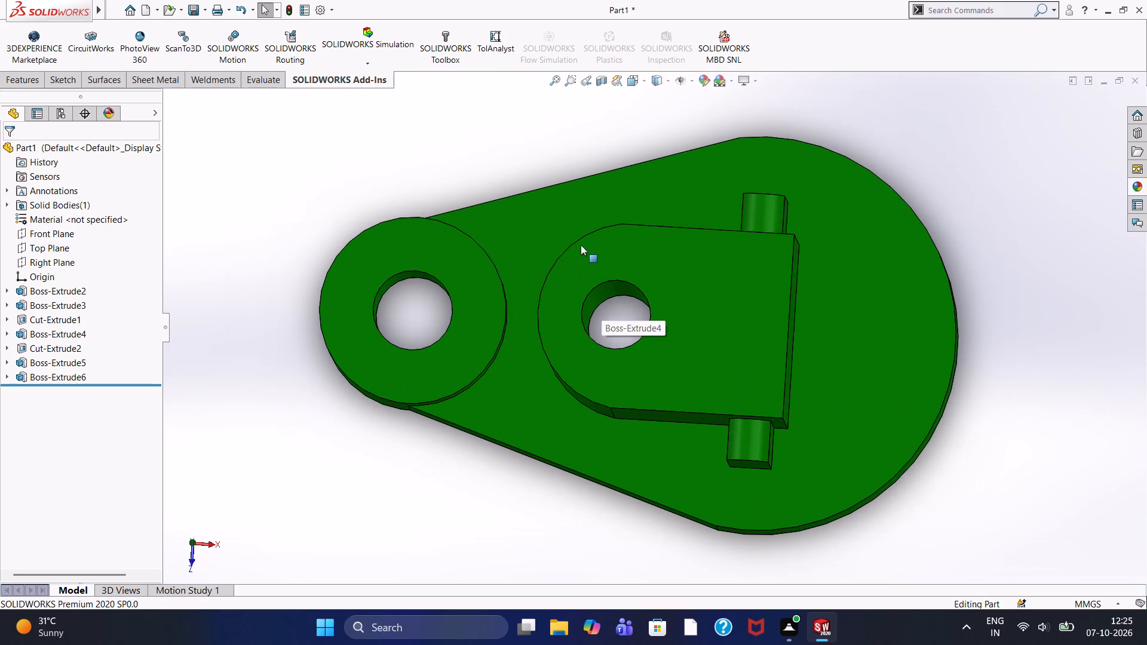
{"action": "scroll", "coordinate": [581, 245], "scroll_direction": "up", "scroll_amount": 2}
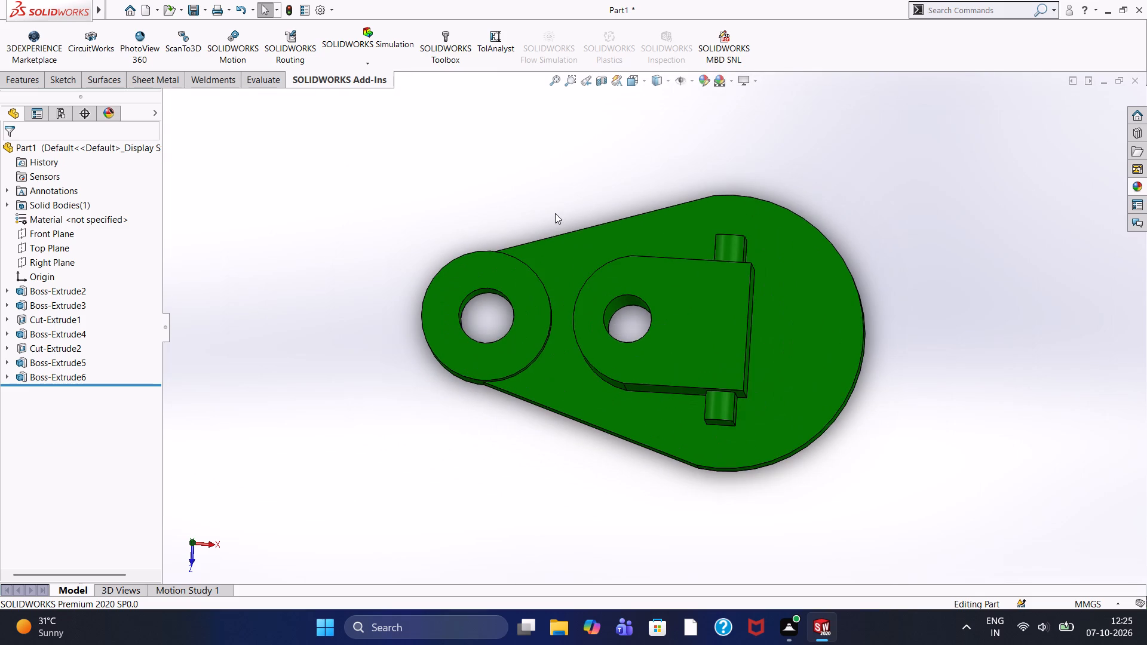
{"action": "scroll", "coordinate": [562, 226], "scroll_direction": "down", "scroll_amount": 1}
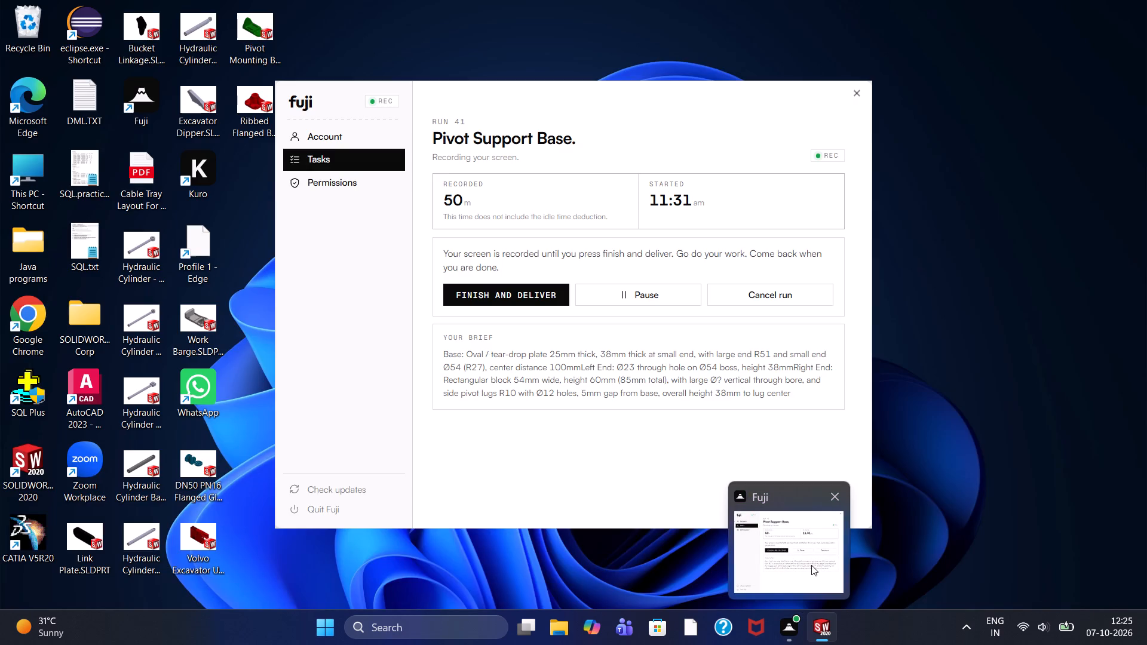
Examine the block, its vertical hole, the two side bosses and the round boss close up from above.
{"action": "scroll", "coordinate": [818, 372], "scroll_direction": "down", "scroll_amount": 2}
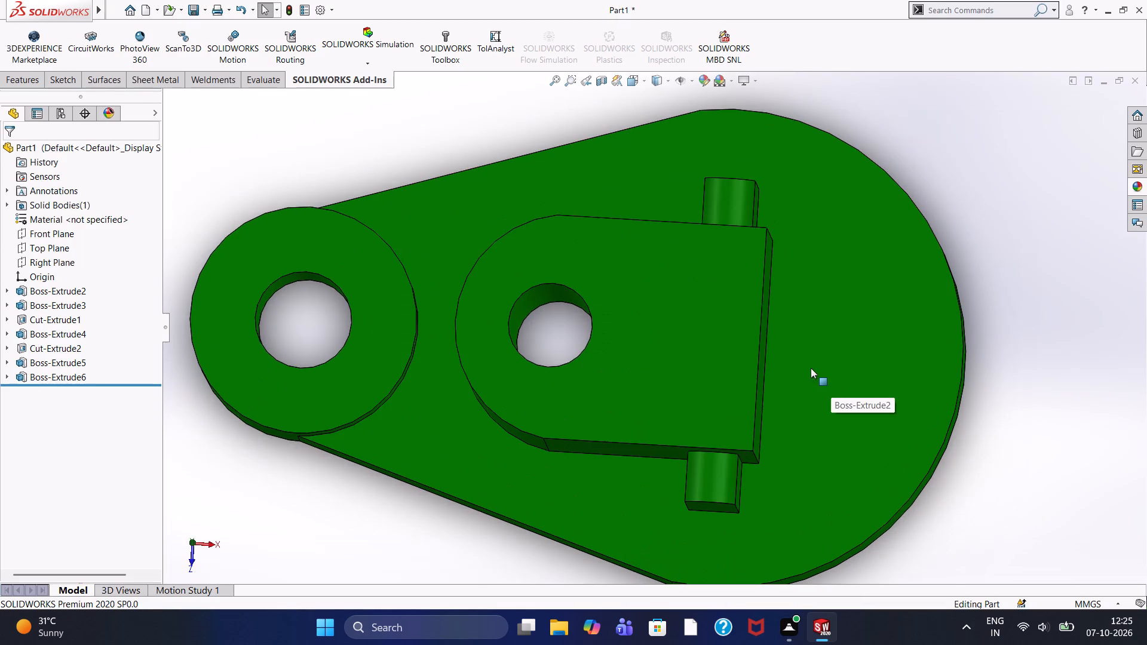
{"action": "scroll", "coordinate": [741, 316], "scroll_direction": "up", "scroll_amount": 1}
{"action": "scroll", "coordinate": [740, 315], "scroll_direction": "down", "scroll_amount": 3}
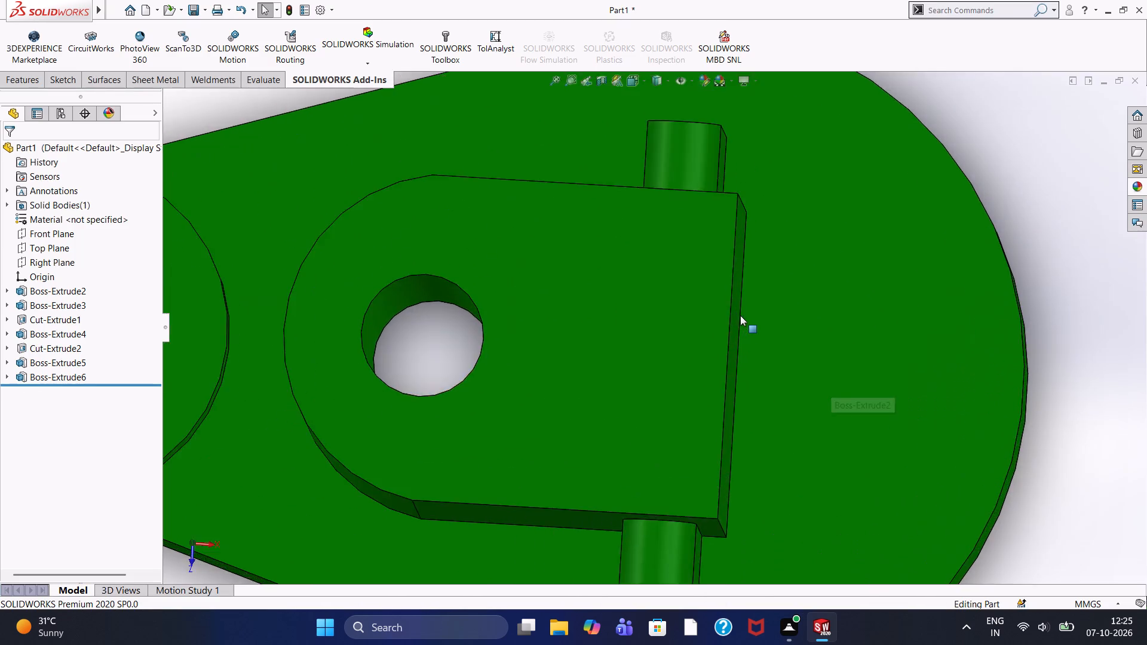
{"action": "scroll", "coordinate": [729, 324], "scroll_direction": "up", "scroll_amount": 5}
{"action": "scroll", "coordinate": [590, 341], "scroll_direction": "up", "scroll_amount": 3}
{"action": "scroll", "coordinate": [569, 337], "scroll_direction": "down", "scroll_amount": 4}
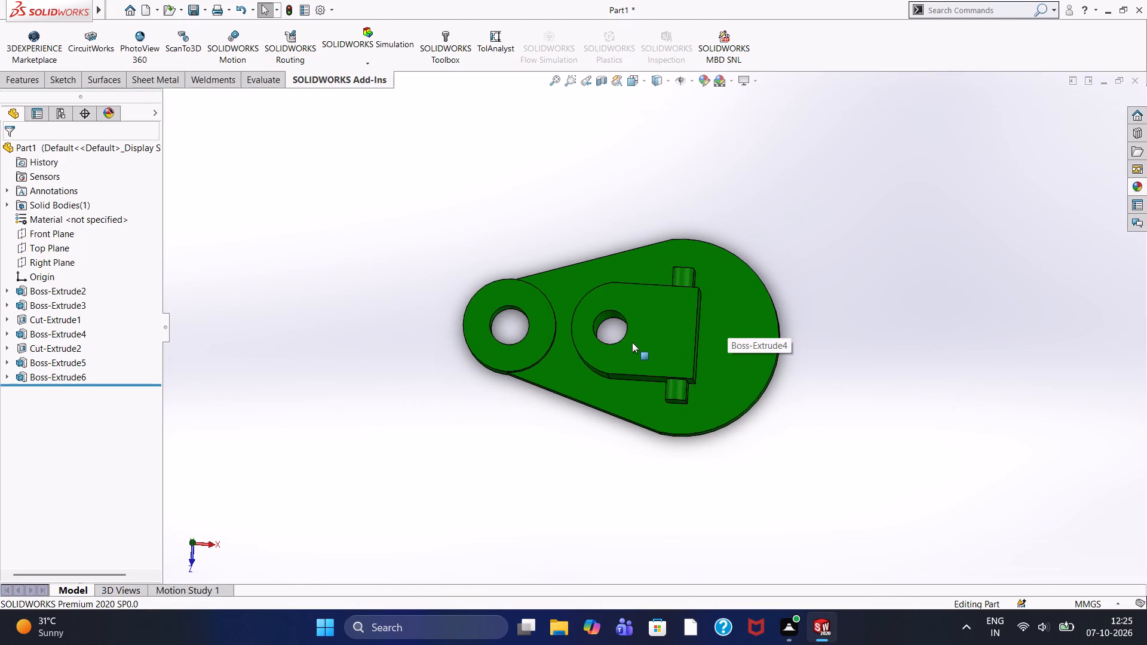
{"action": "scroll", "coordinate": [632, 342], "scroll_direction": "down", "scroll_amount": 3}
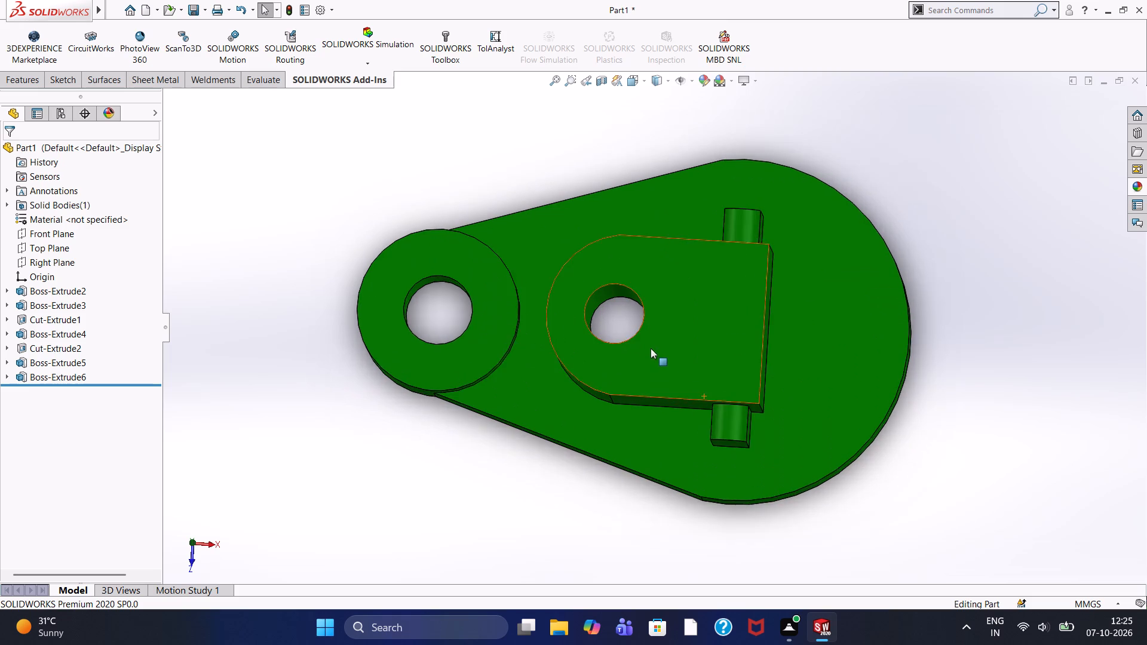
{"action": "scroll", "coordinate": [651, 348], "scroll_direction": "down", "scroll_amount": 2}
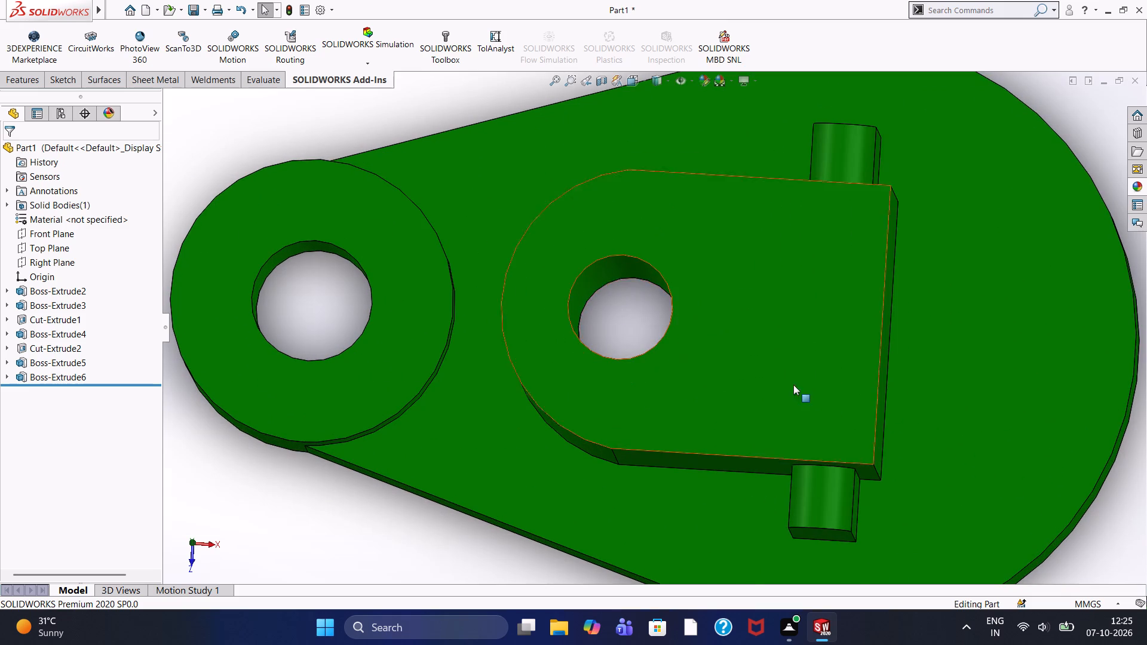
{"action": "scroll", "coordinate": [793, 385], "scroll_direction": "up", "scroll_amount": 1}
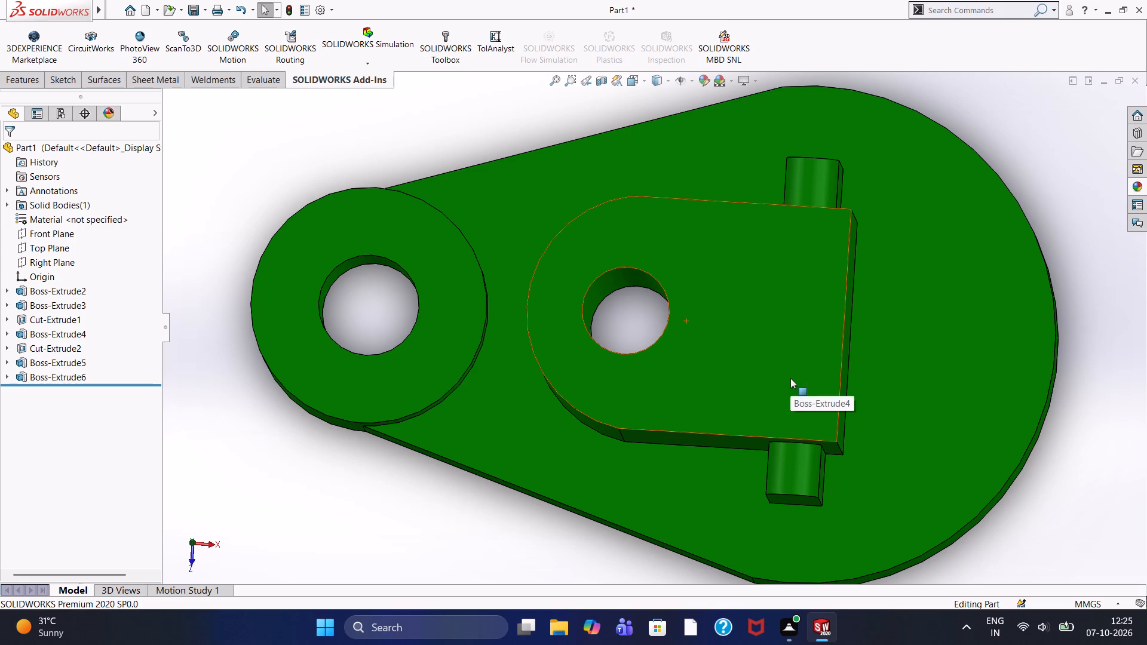
{"action": "scroll", "coordinate": [801, 371], "scroll_direction": "down", "scroll_amount": 2}
{"action": "scroll", "coordinate": [801, 371], "scroll_direction": "up", "scroll_amount": 2}
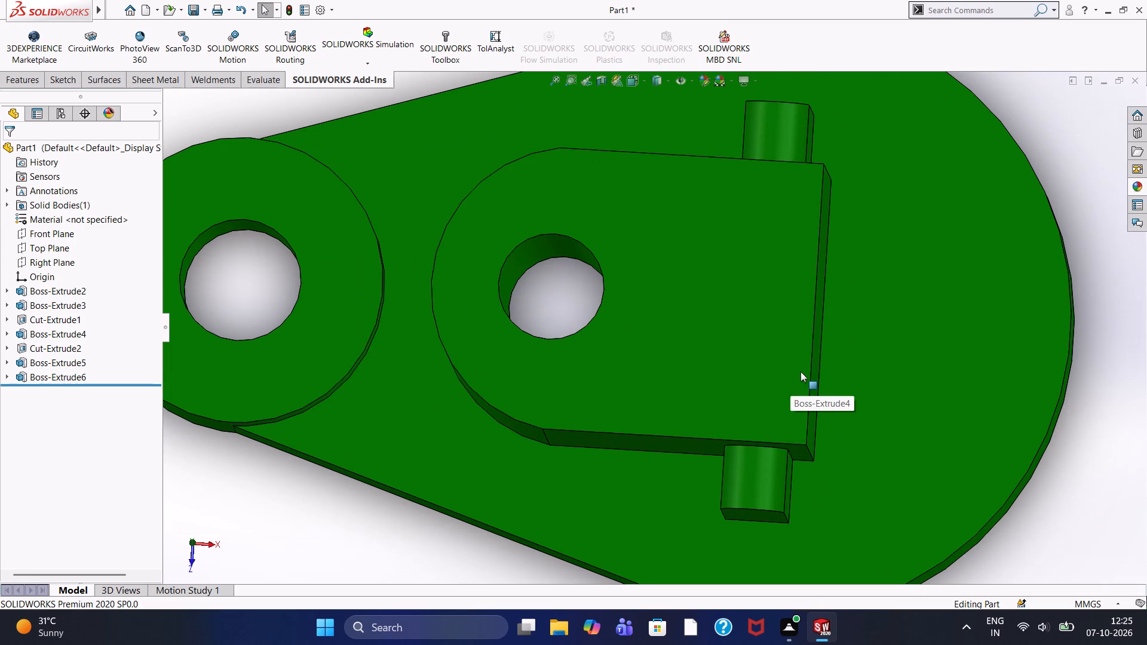
{"action": "scroll", "coordinate": [801, 371], "scroll_direction": "down", "scroll_amount": 2}
{"action": "scroll", "coordinate": [801, 371], "scroll_direction": "up", "scroll_amount": 3}
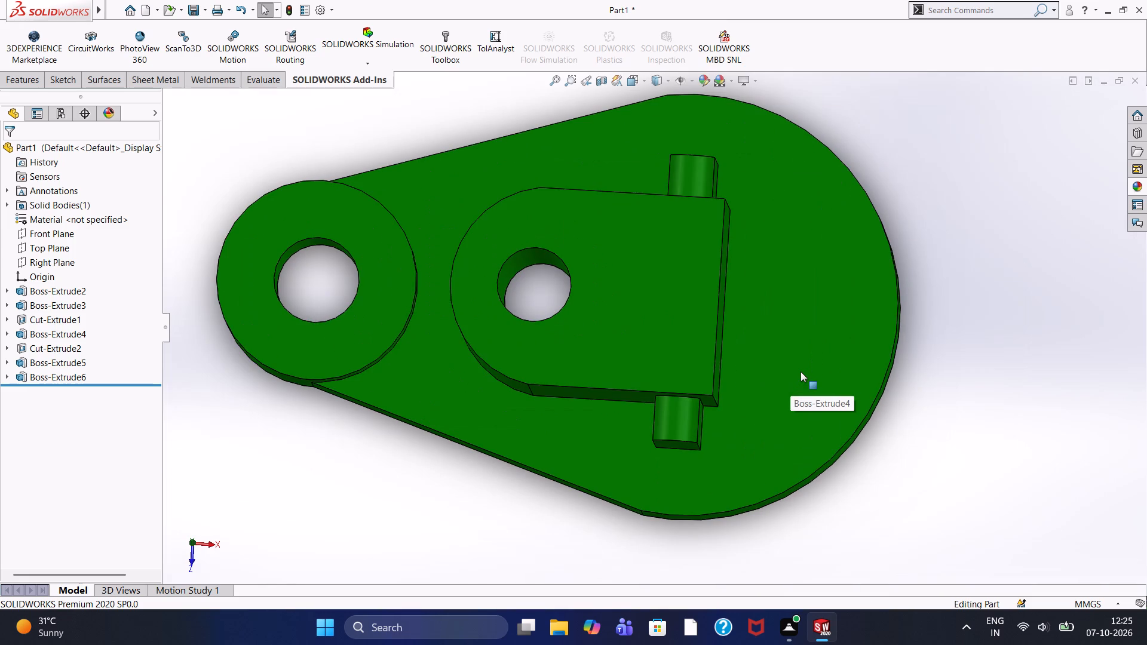
{"action": "scroll", "coordinate": [801, 371], "scroll_direction": "up", "scroll_amount": 1}
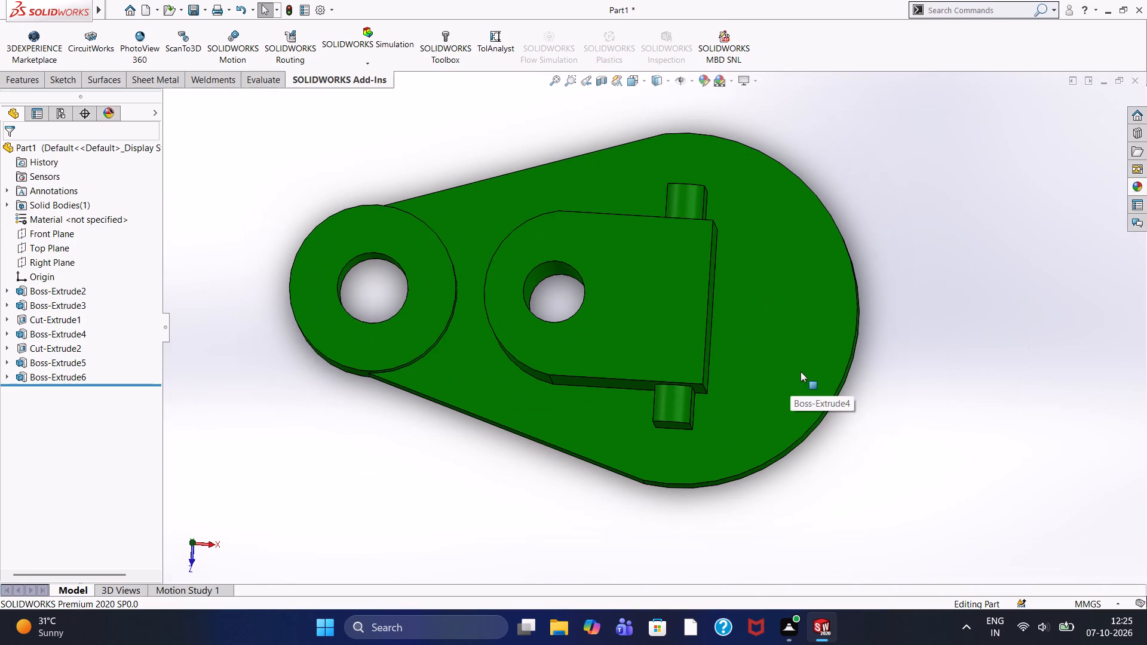
{"action": "scroll", "coordinate": [801, 371], "scroll_direction": "down", "scroll_amount": 1}
{"action": "scroll", "coordinate": [801, 371], "scroll_direction": "up", "scroll_amount": 2}
{"action": "scroll", "coordinate": [801, 371], "scroll_direction": "down", "scroll_amount": 2}
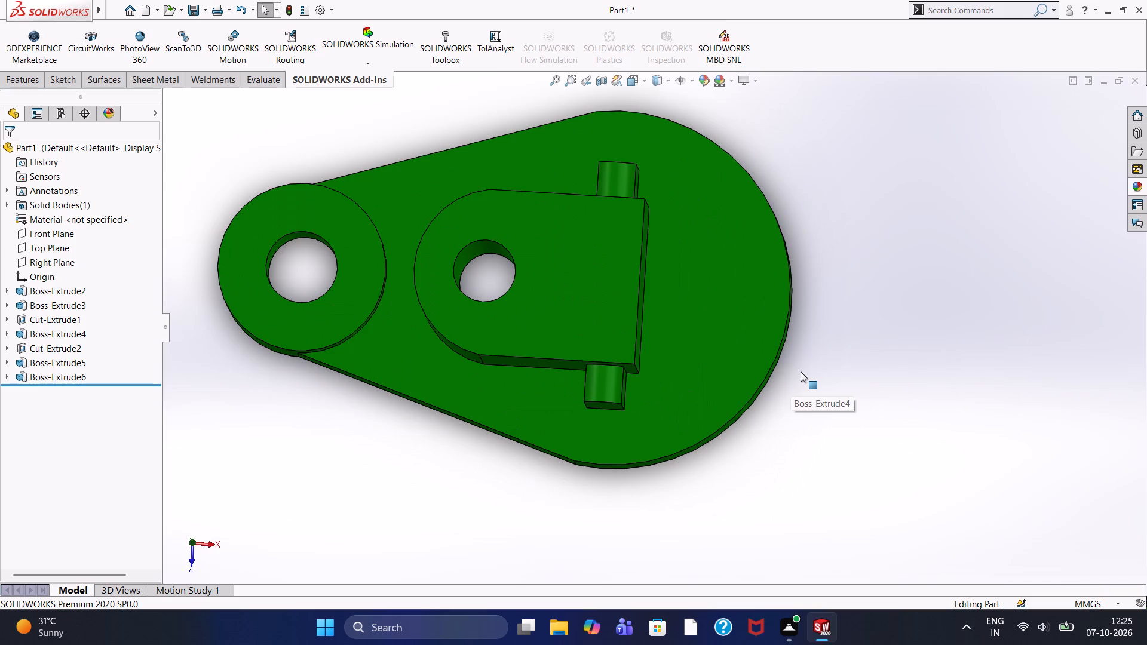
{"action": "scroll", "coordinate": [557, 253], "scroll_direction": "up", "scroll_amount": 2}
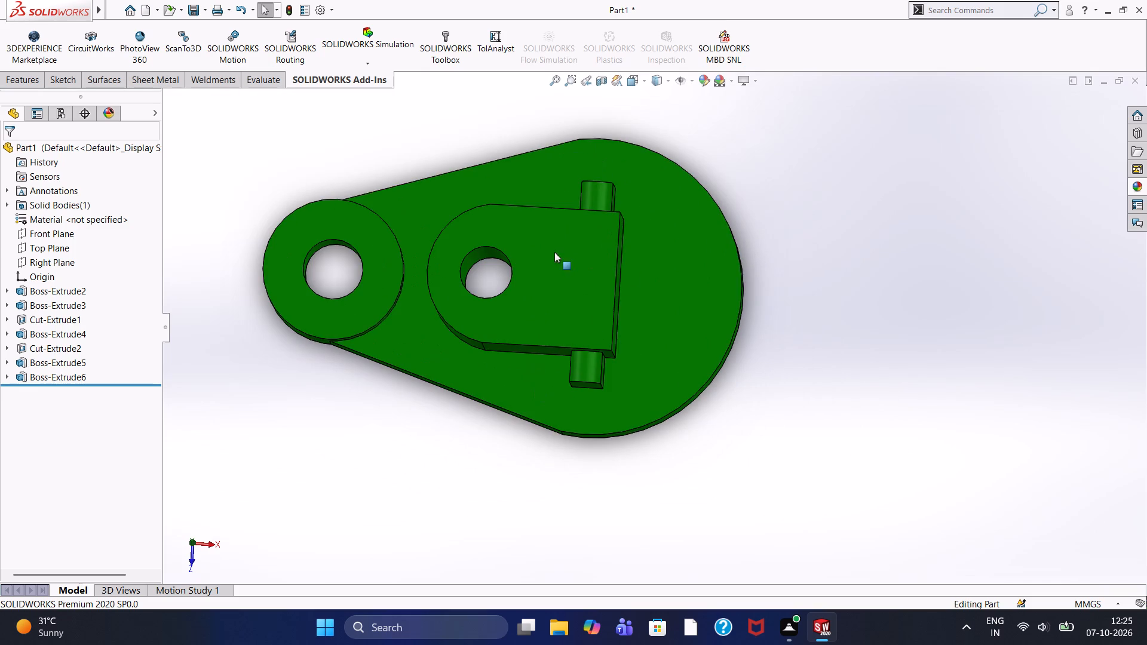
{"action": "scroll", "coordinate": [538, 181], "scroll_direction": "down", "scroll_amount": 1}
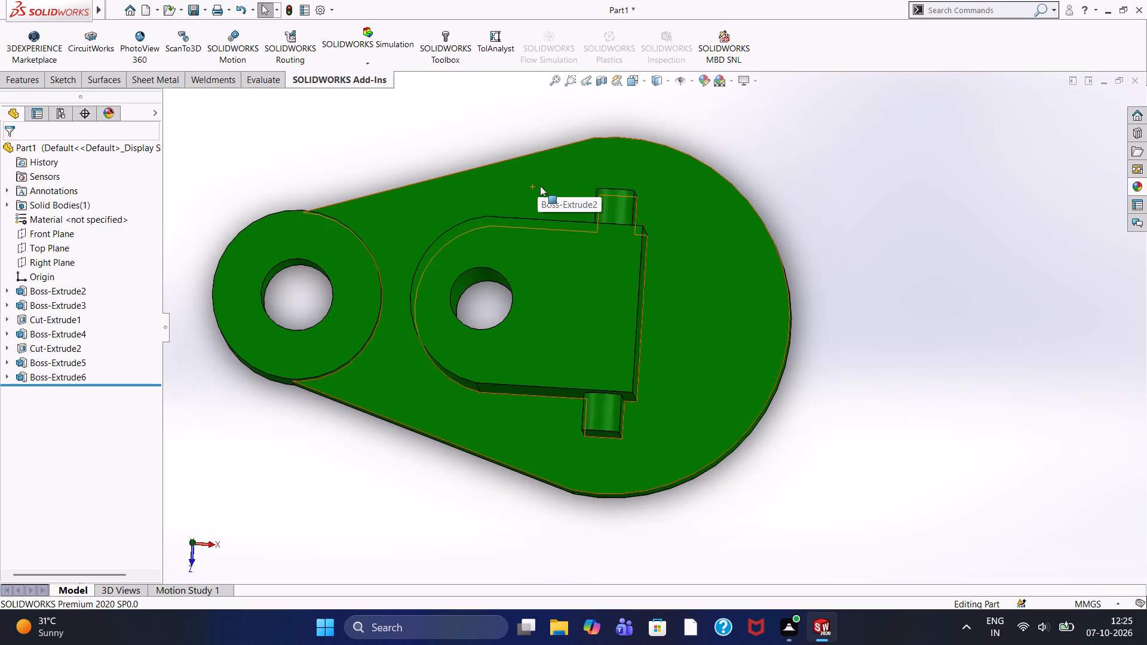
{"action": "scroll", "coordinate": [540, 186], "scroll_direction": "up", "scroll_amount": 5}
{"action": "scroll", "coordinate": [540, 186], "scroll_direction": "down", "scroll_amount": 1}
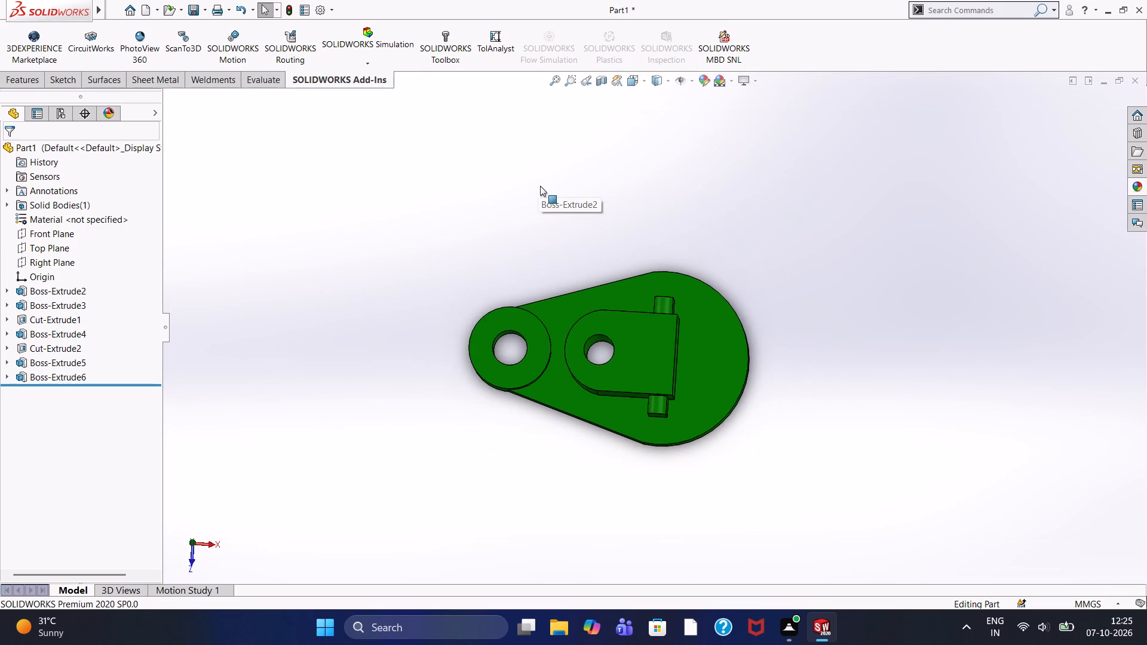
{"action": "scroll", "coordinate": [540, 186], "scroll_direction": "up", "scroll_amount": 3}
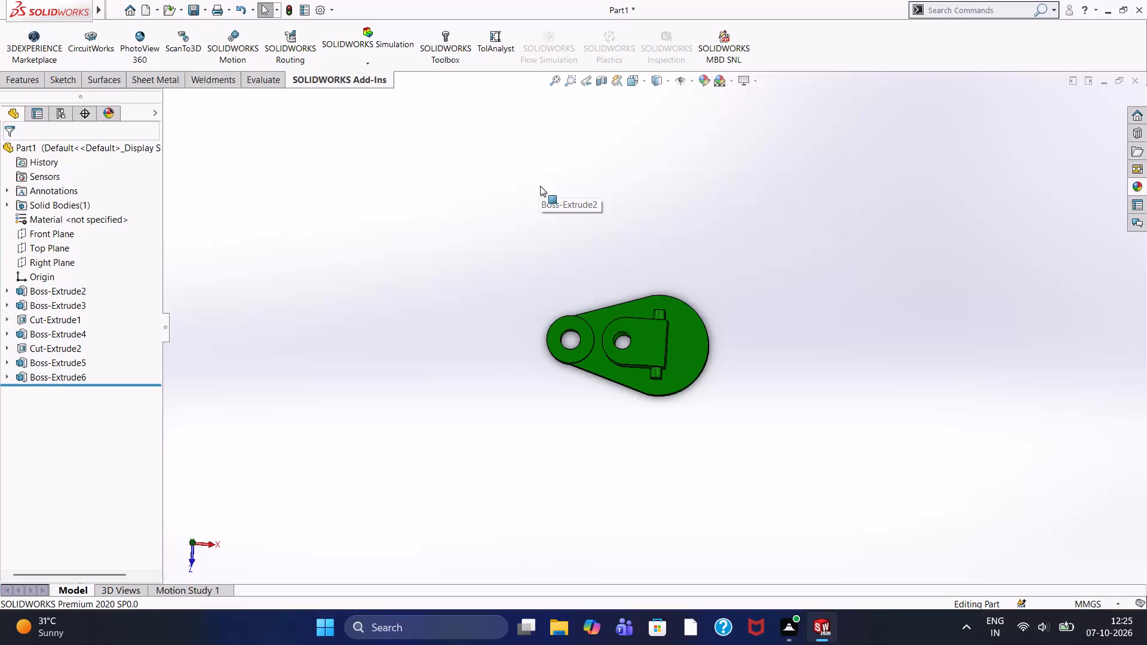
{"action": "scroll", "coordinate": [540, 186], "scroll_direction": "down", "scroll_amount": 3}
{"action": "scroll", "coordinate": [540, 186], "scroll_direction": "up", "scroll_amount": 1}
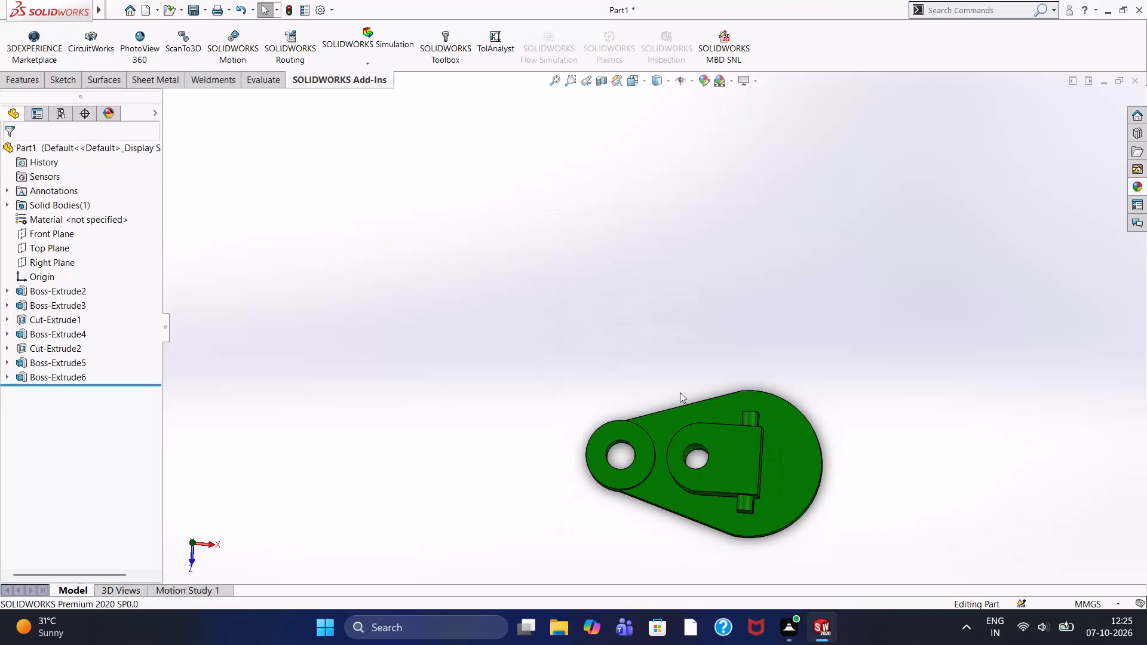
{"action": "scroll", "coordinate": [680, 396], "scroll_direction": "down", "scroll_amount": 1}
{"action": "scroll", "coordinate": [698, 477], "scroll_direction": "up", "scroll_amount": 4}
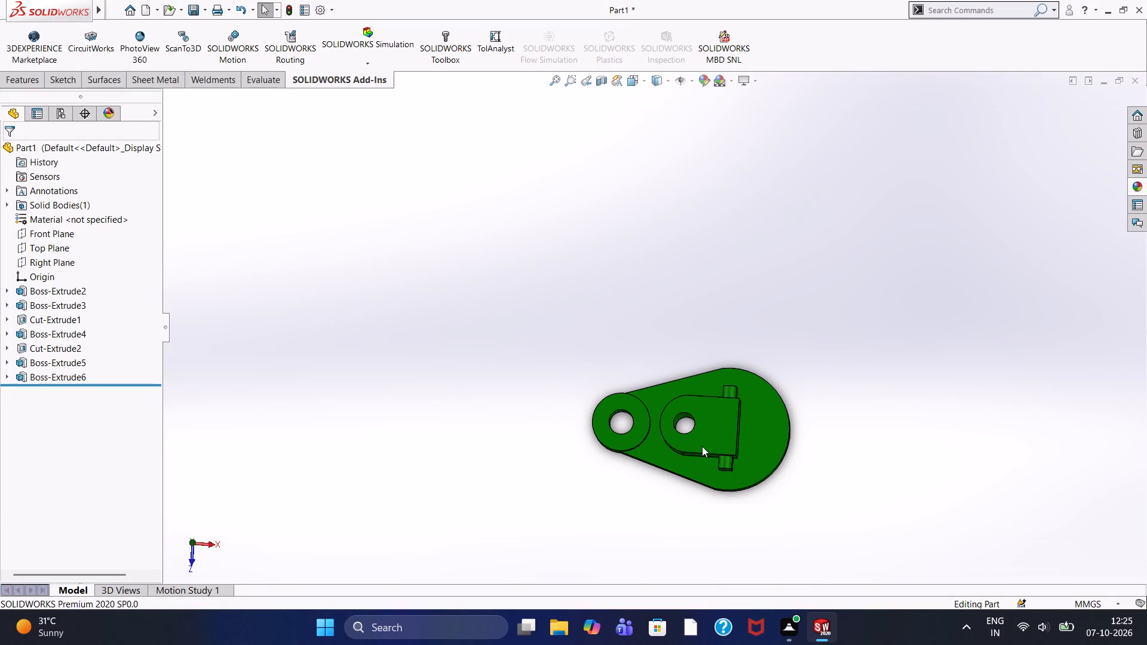
Examine the through holes in the block and the round boss, first from above and from a slightly tilted angle.
{"action": "scroll", "coordinate": [702, 446], "scroll_direction": "down", "scroll_amount": 3}
{"action": "scroll", "coordinate": [657, 351], "scroll_direction": "down", "scroll_amount": 3}
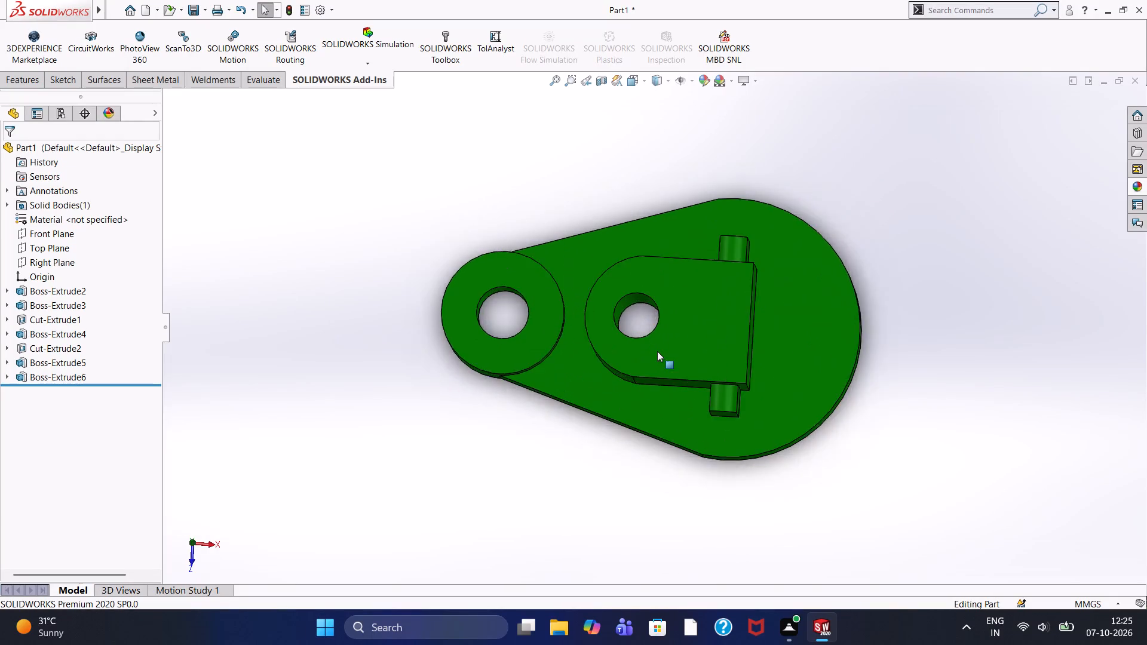
{"action": "scroll", "coordinate": [648, 333], "scroll_direction": "up", "scroll_amount": 3}
{"action": "scroll", "coordinate": [642, 321], "scroll_direction": "down", "scroll_amount": 7}
{"action": "scroll", "coordinate": [638, 317], "scroll_direction": "up", "scroll_amount": 3}
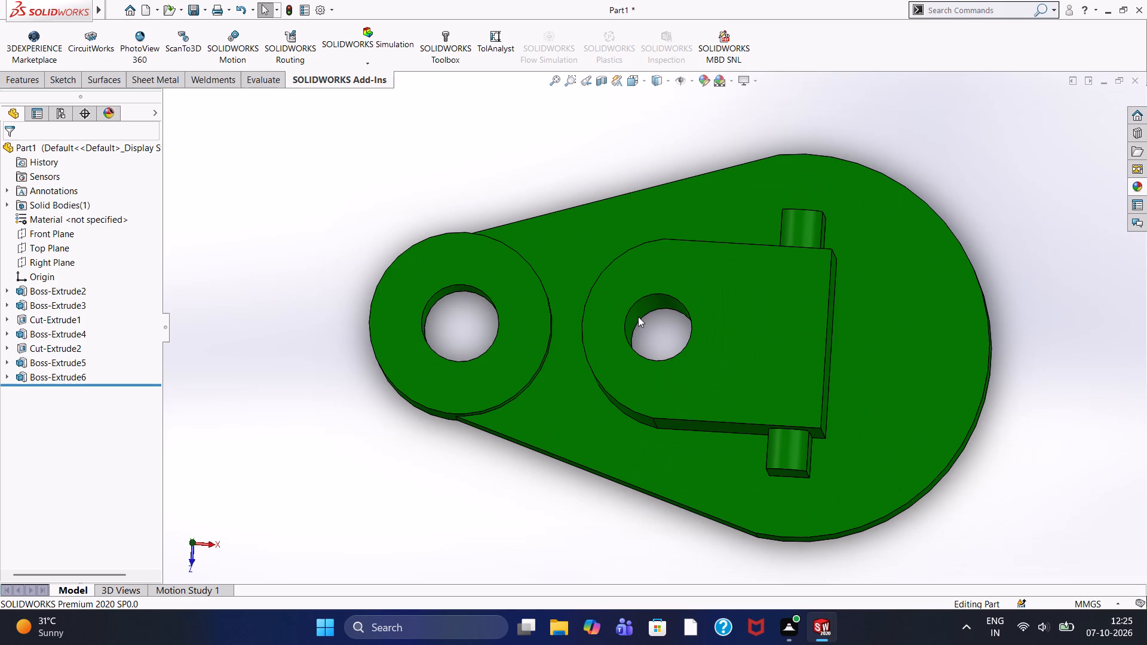
{"action": "scroll", "coordinate": [638, 317], "scroll_direction": "down", "scroll_amount": 1}
{"action": "scroll", "coordinate": [638, 317], "scroll_direction": "up", "scroll_amount": 1}
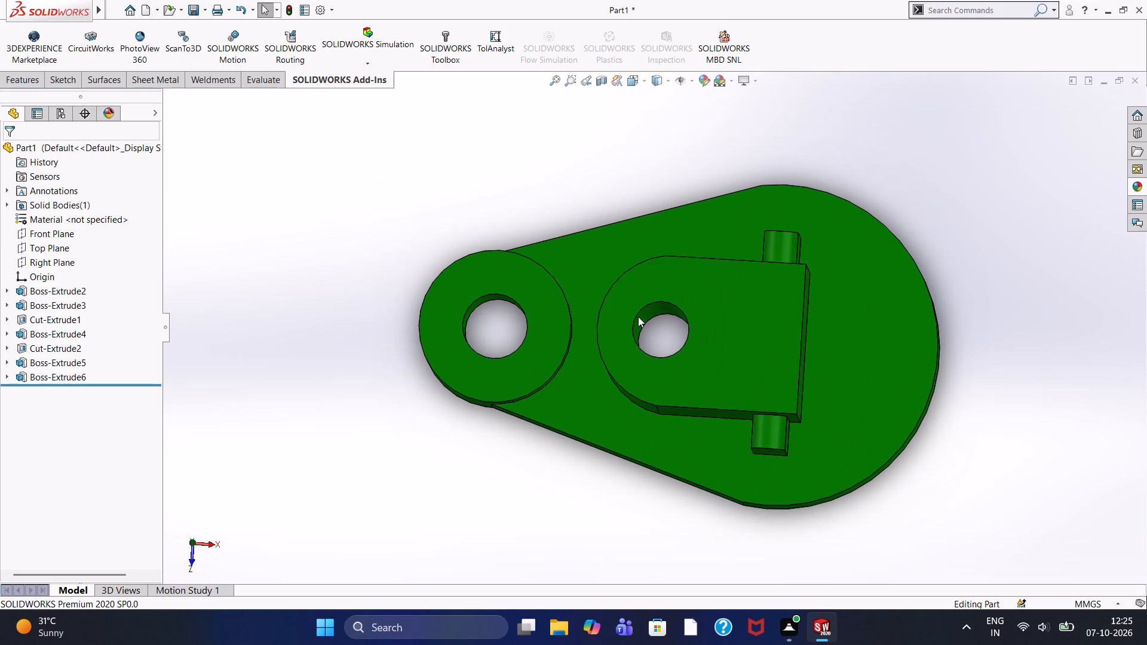
{"action": "scroll", "coordinate": [689, 354], "scroll_direction": "down", "scroll_amount": 2}
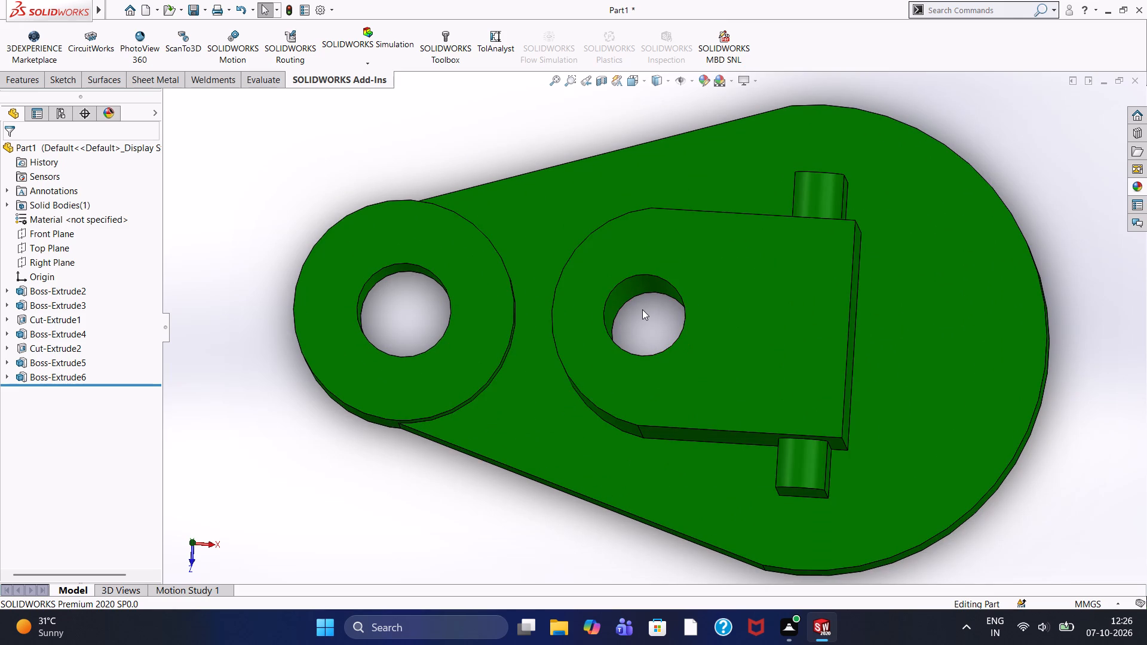
{"action": "scroll", "coordinate": [642, 309], "scroll_direction": "up", "scroll_amount": 2}
{"action": "scroll", "coordinate": [642, 312], "scroll_direction": "down", "scroll_amount": 2}
{"action": "middle_click_drag", "start_coordinate": [643, 329], "coordinate": [631, 300]}
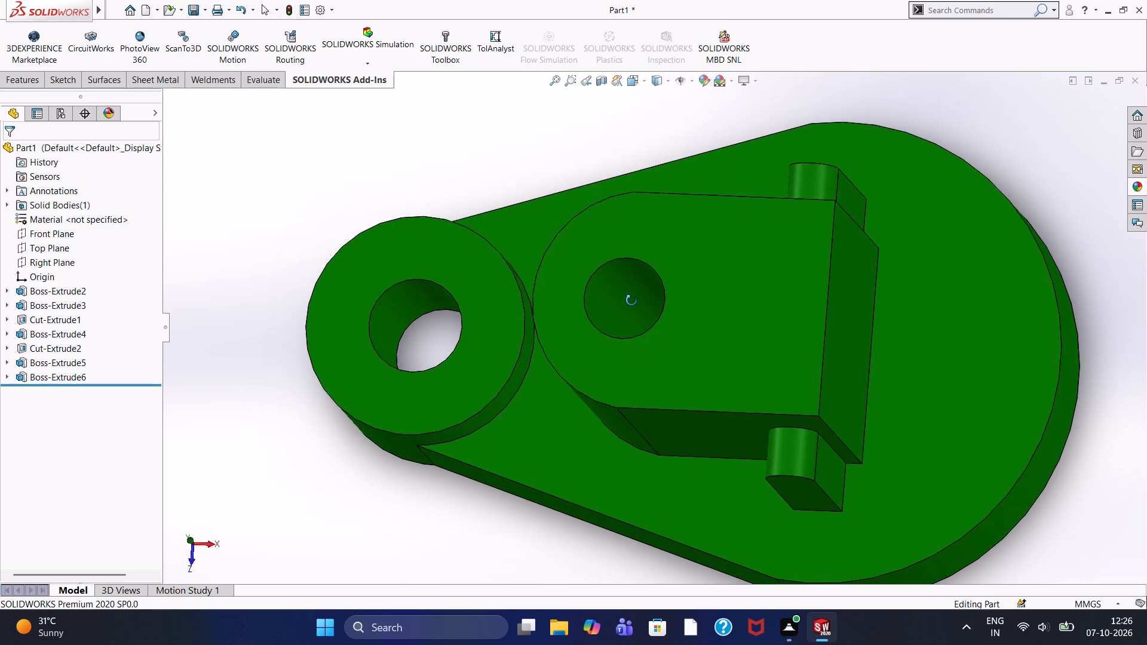
{"action": "middle_click_drag", "start_coordinate": [631, 300], "coordinate": [641, 305]}
{"action": "scroll", "coordinate": [641, 305], "scroll_direction": "up", "scroll_amount": 1}
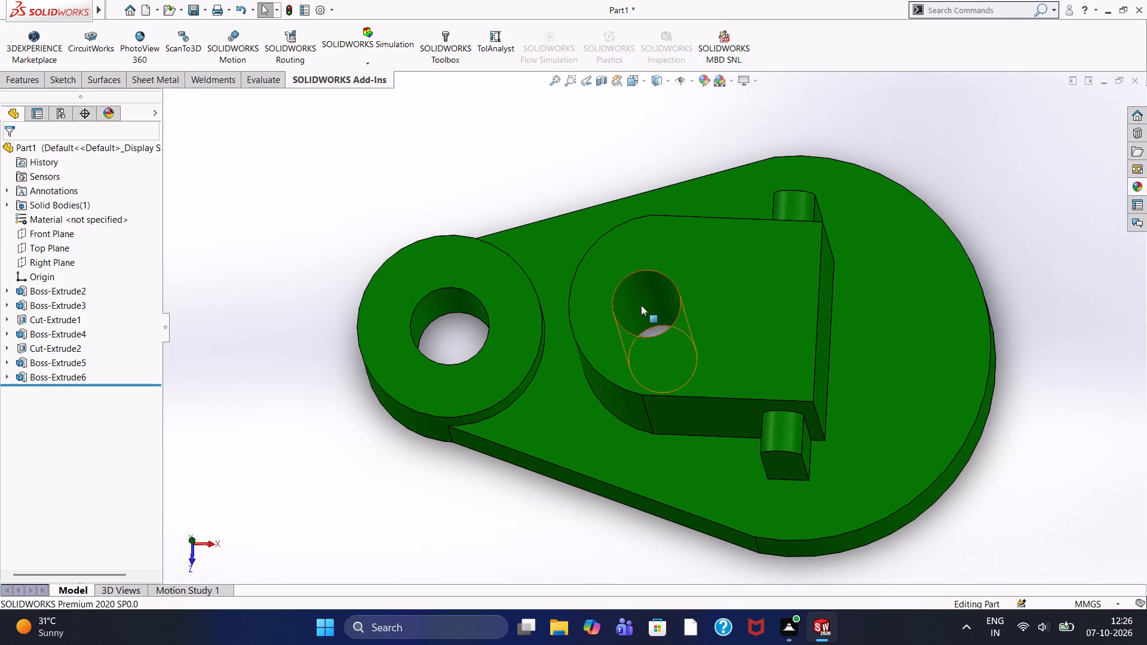
{"action": "scroll", "coordinate": [641, 305], "scroll_direction": "up", "scroll_amount": 1}
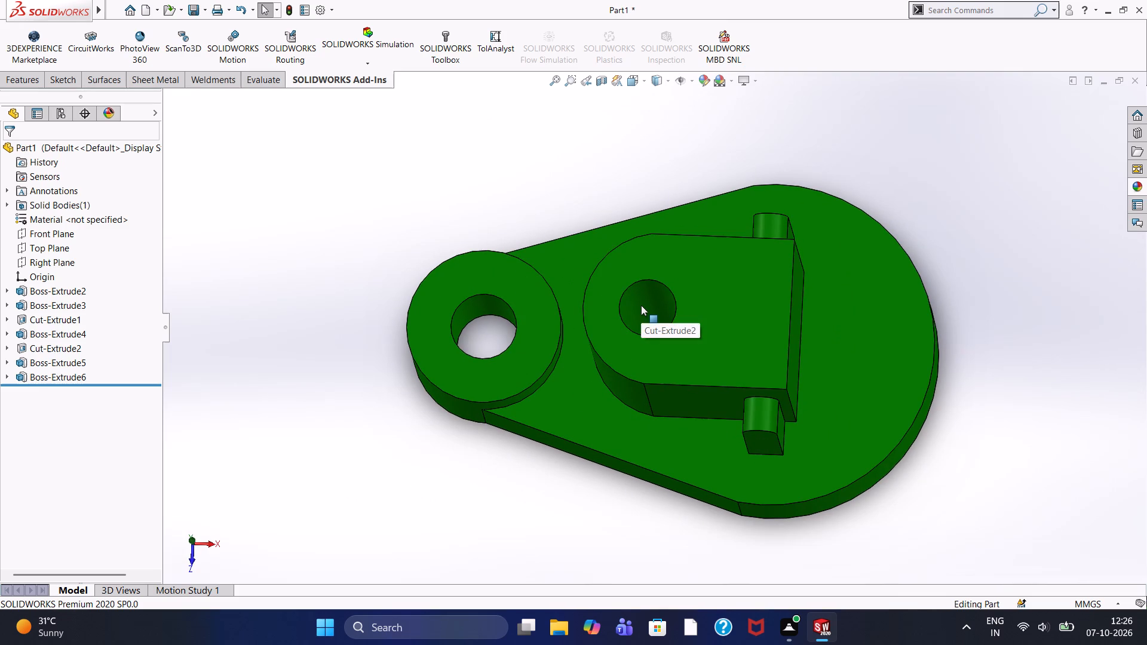
{"action": "scroll", "coordinate": [462, 222], "scroll_direction": "up", "scroll_amount": 1}
Examine the whole part from oblique angles, including the block, the near side boss and the base plate's upper edges.
{"action": "middle_click_drag", "start_coordinate": [462, 222], "coordinate": [467, 161]}
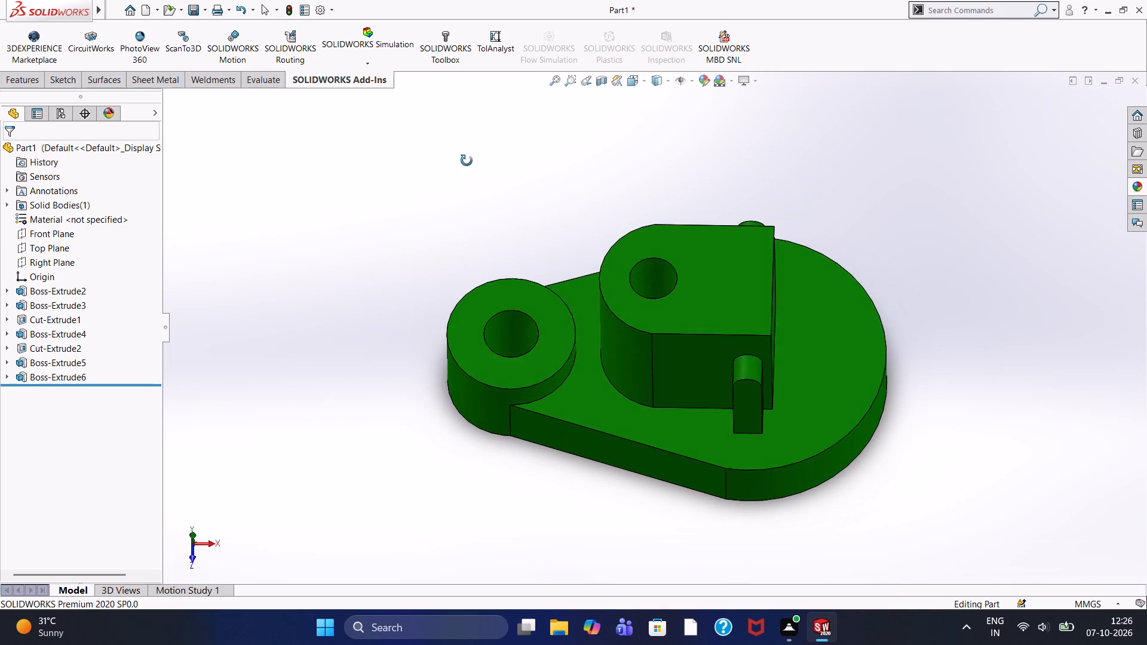
{"action": "middle_click_drag", "start_coordinate": [467, 161], "coordinate": [489, 182]}
{"action": "scroll", "coordinate": [722, 447], "scroll_direction": "down", "scroll_amount": 2}
{"action": "middle_click_drag", "start_coordinate": [613, 506], "coordinate": [588, 490]}
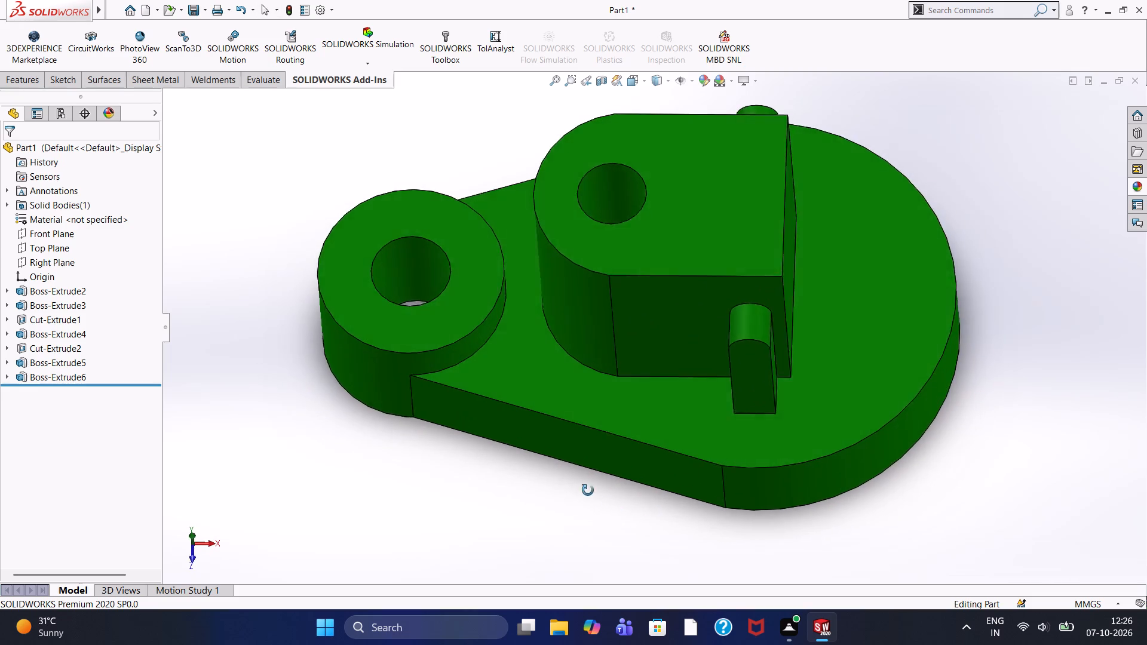
{"action": "middle_click_drag", "start_coordinate": [588, 490], "coordinate": [596, 472]}
{"action": "scroll", "coordinate": [596, 472], "scroll_direction": "up", "scroll_amount": 2}
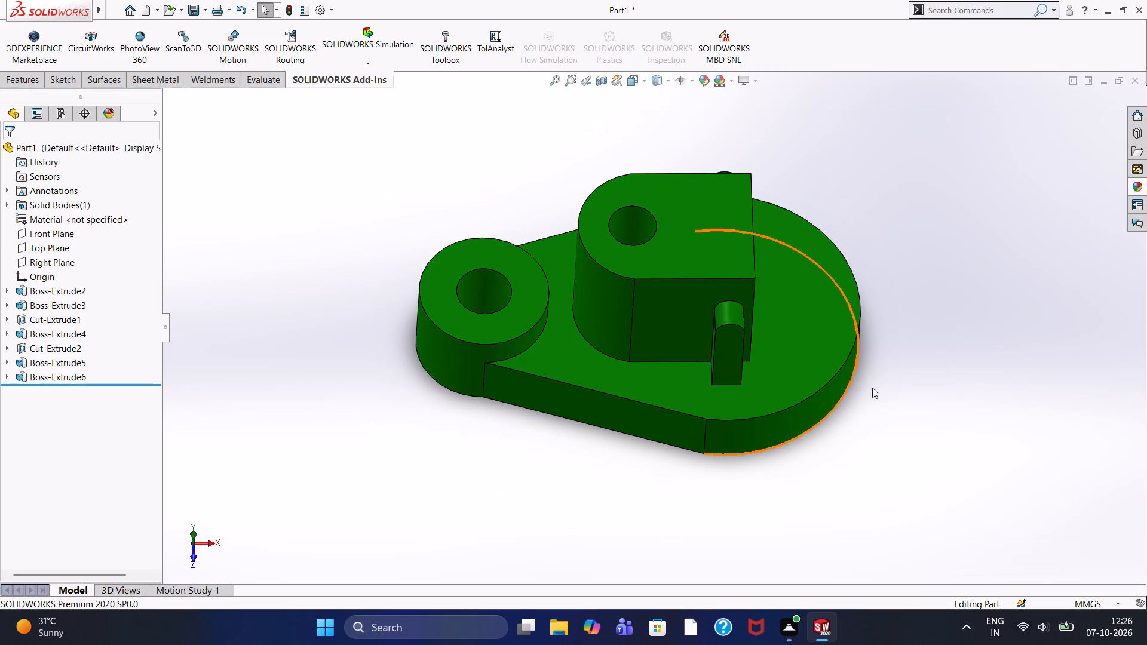
{"action": "middle_click_drag", "start_coordinate": [858, 451], "coordinate": [830, 469]}
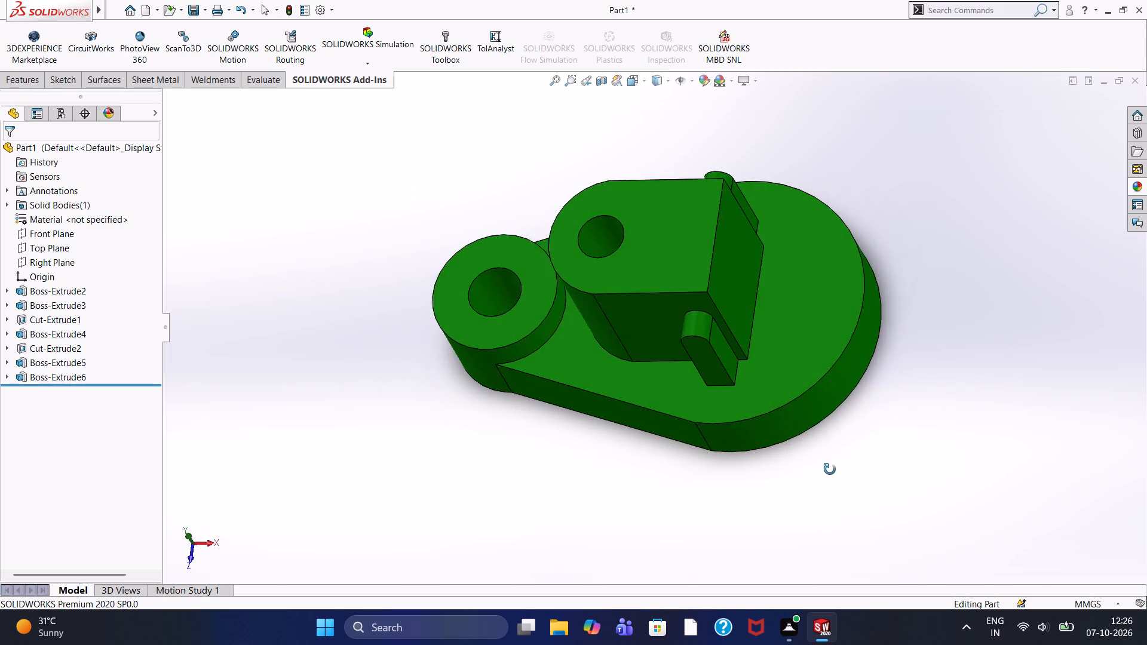
{"action": "middle_click_drag", "start_coordinate": [830, 469], "coordinate": [867, 451]}
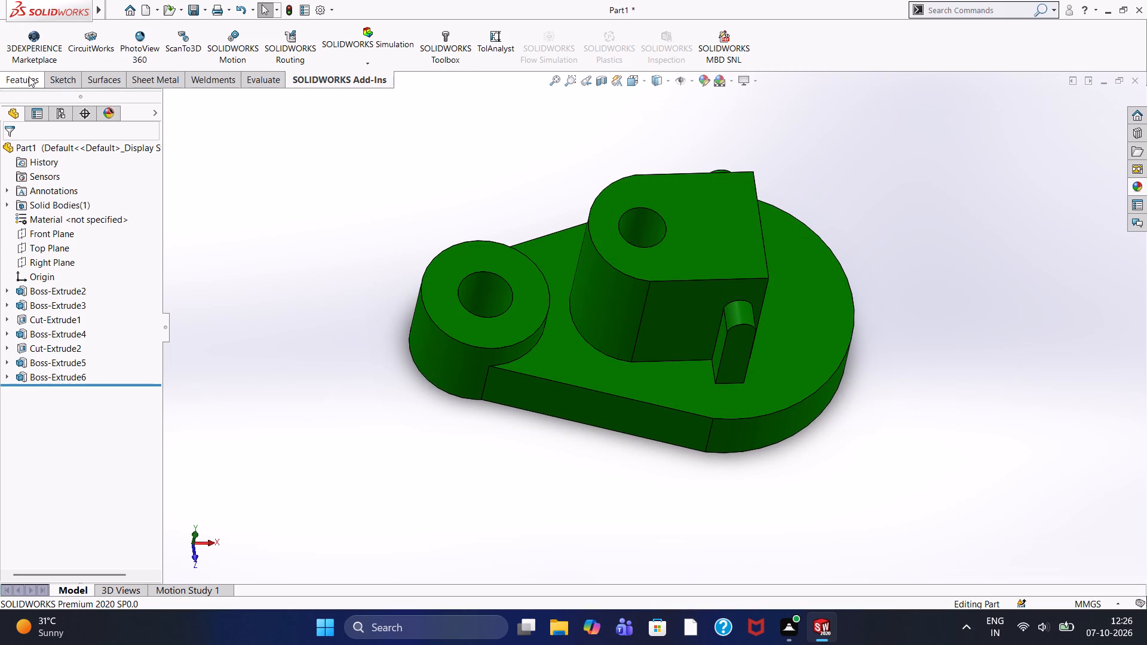
Fillet the base plate's front straight upper edge, between the round boss and the large rounded end, with a 2 mm radius.
{"action": "left_click", "coordinate": [27, 82]}
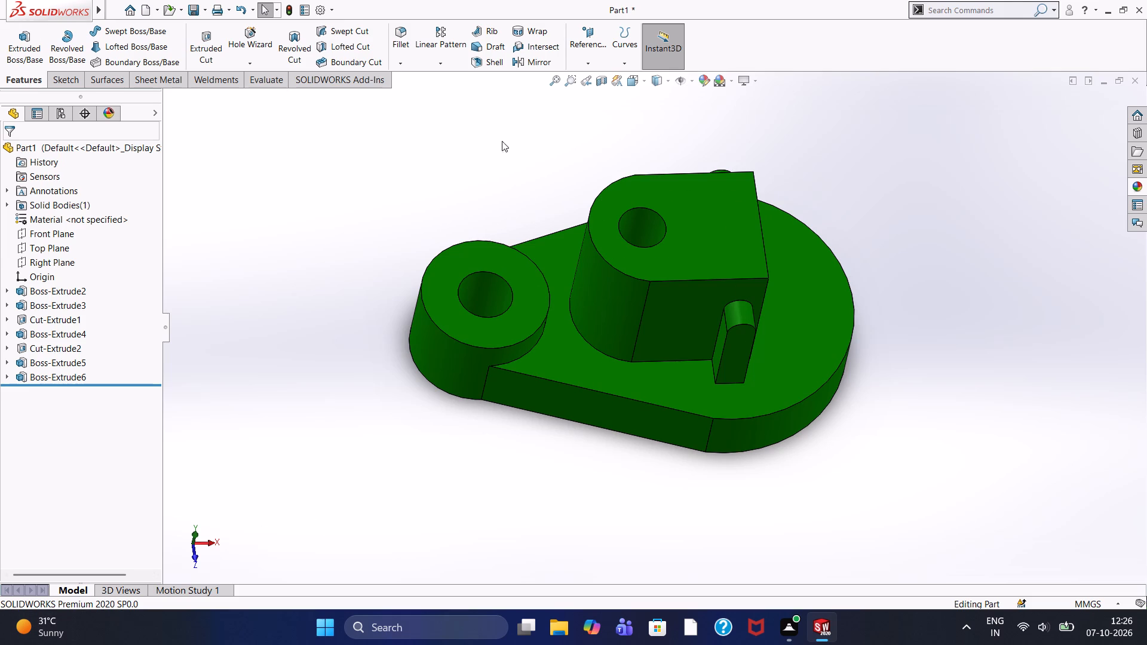
{"action": "left_click", "coordinate": [400, 36]}
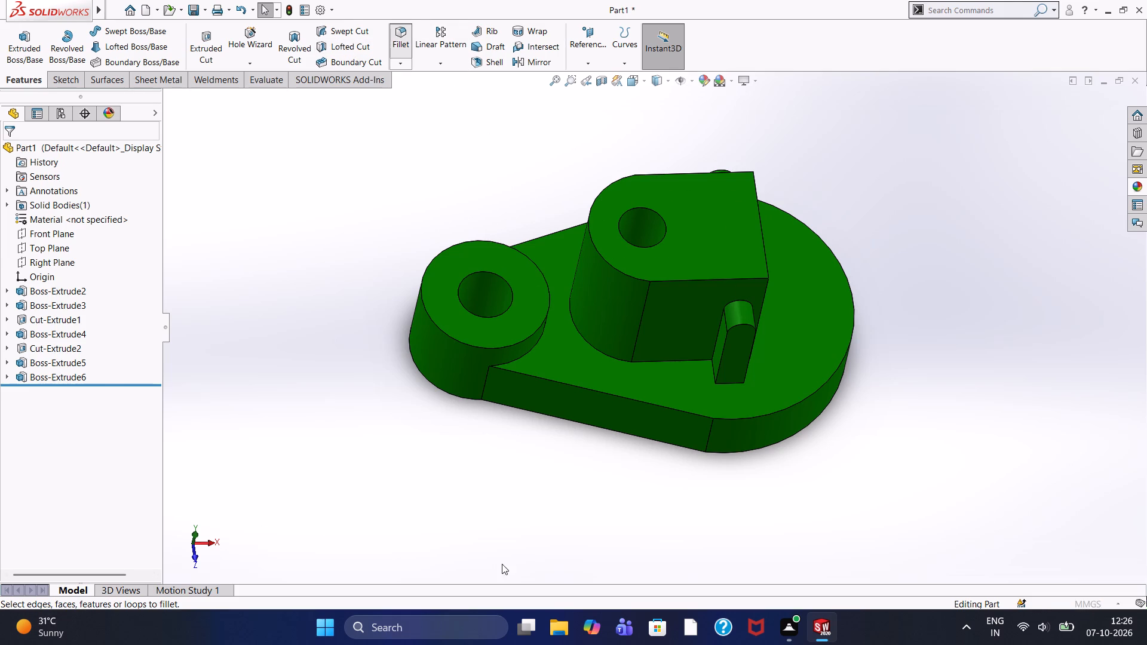
{"action": "left_click", "coordinate": [618, 396]}
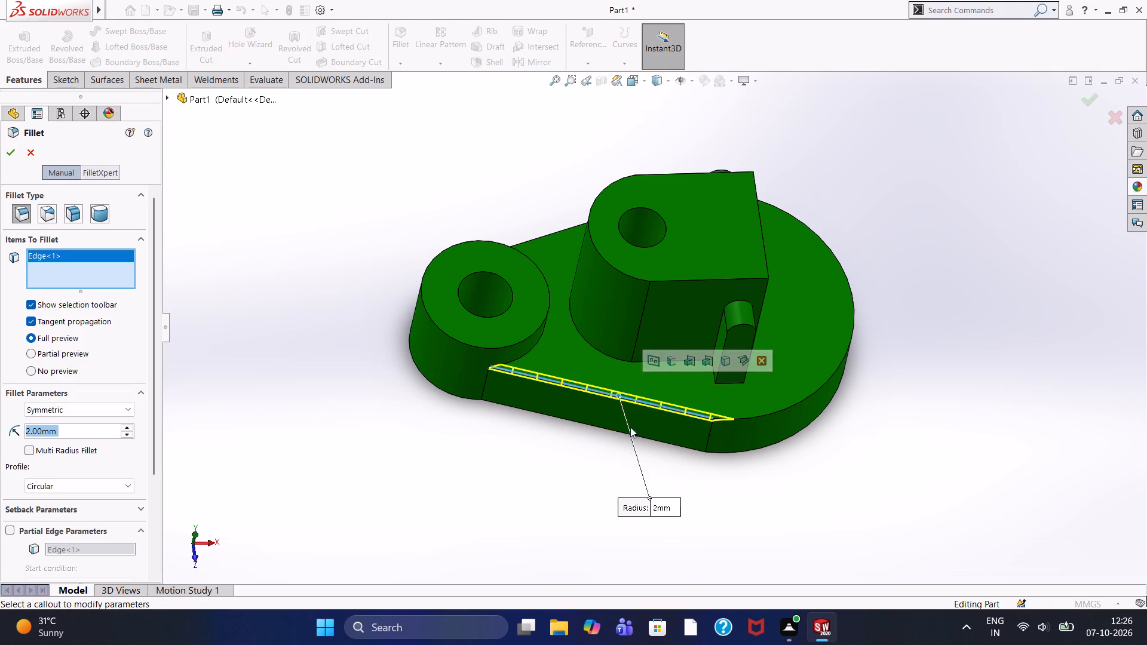
{"action": "left_click", "coordinate": [772, 412]}
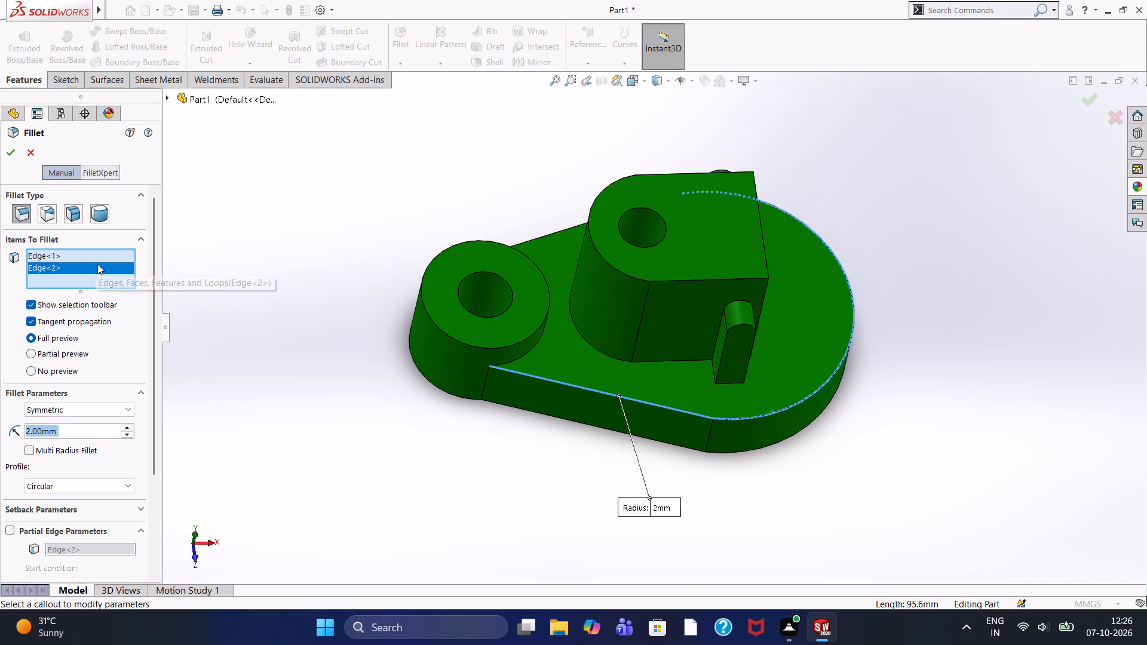
{"action": "right_click", "coordinate": [97, 264]}
{"action": "left_click", "coordinate": [120, 288]}
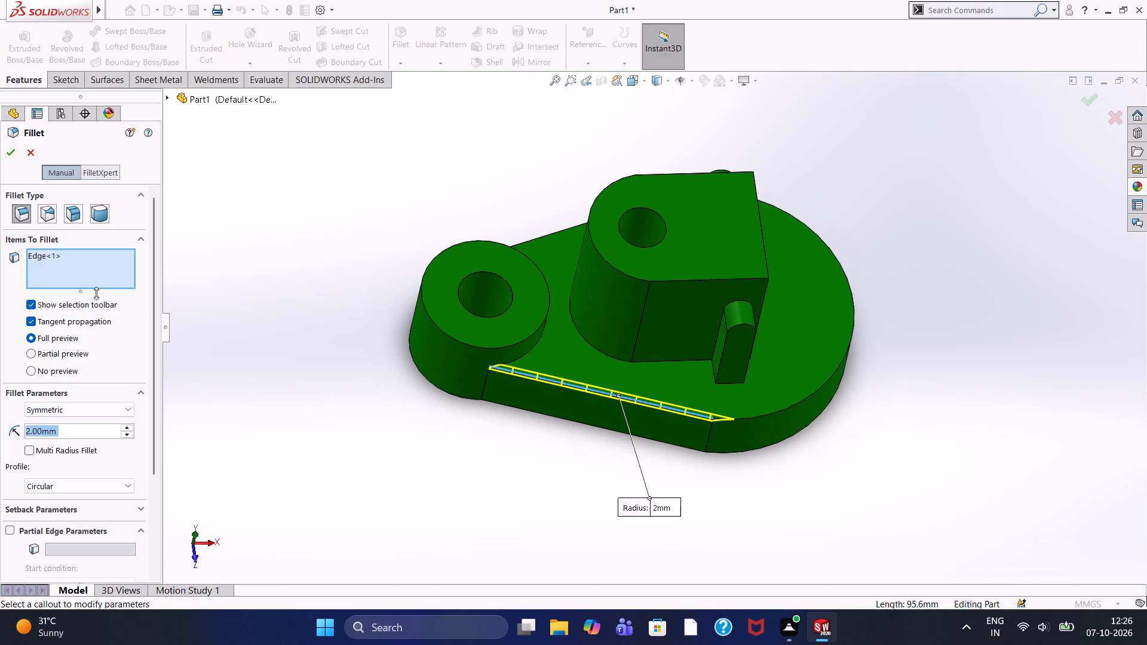
{"action": "left_click", "coordinate": [11, 154]}
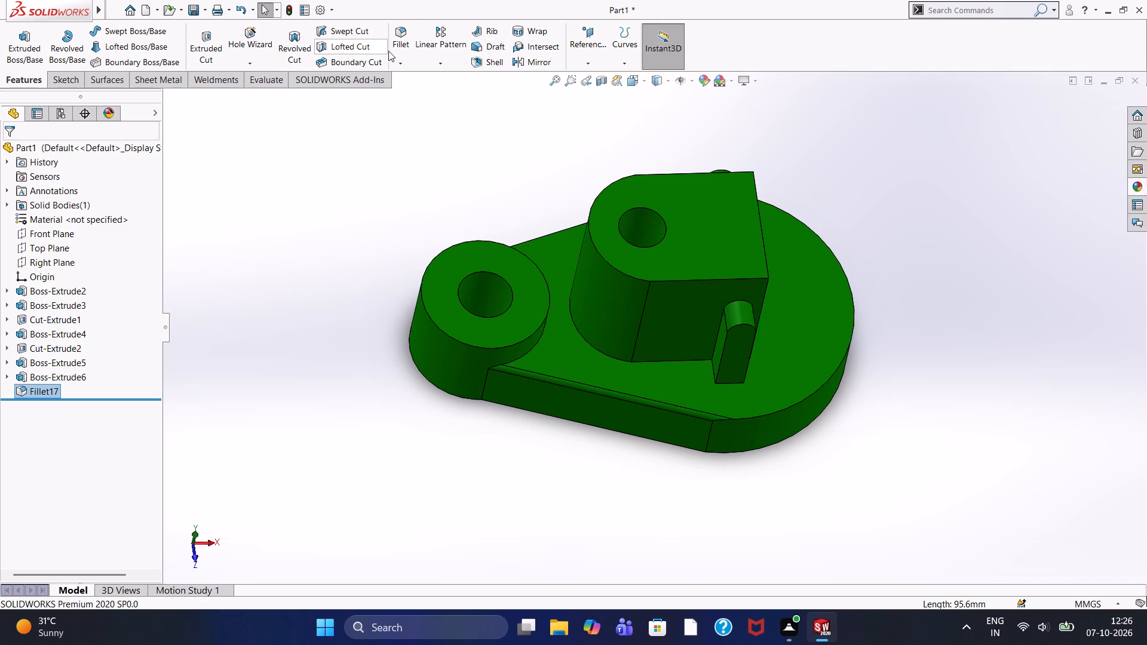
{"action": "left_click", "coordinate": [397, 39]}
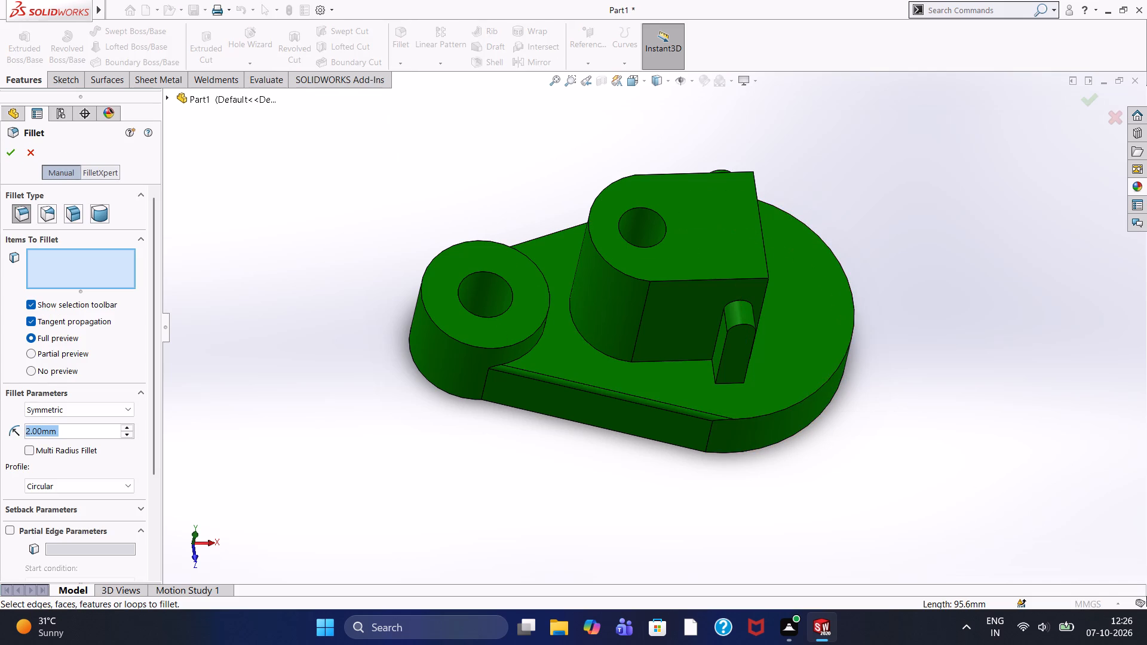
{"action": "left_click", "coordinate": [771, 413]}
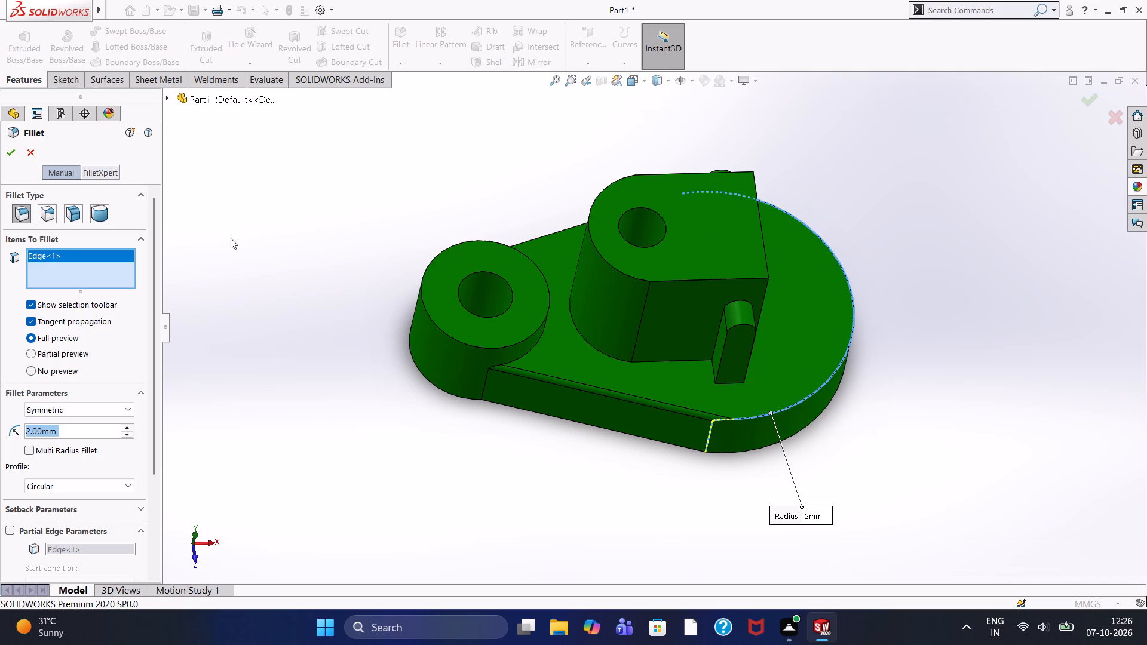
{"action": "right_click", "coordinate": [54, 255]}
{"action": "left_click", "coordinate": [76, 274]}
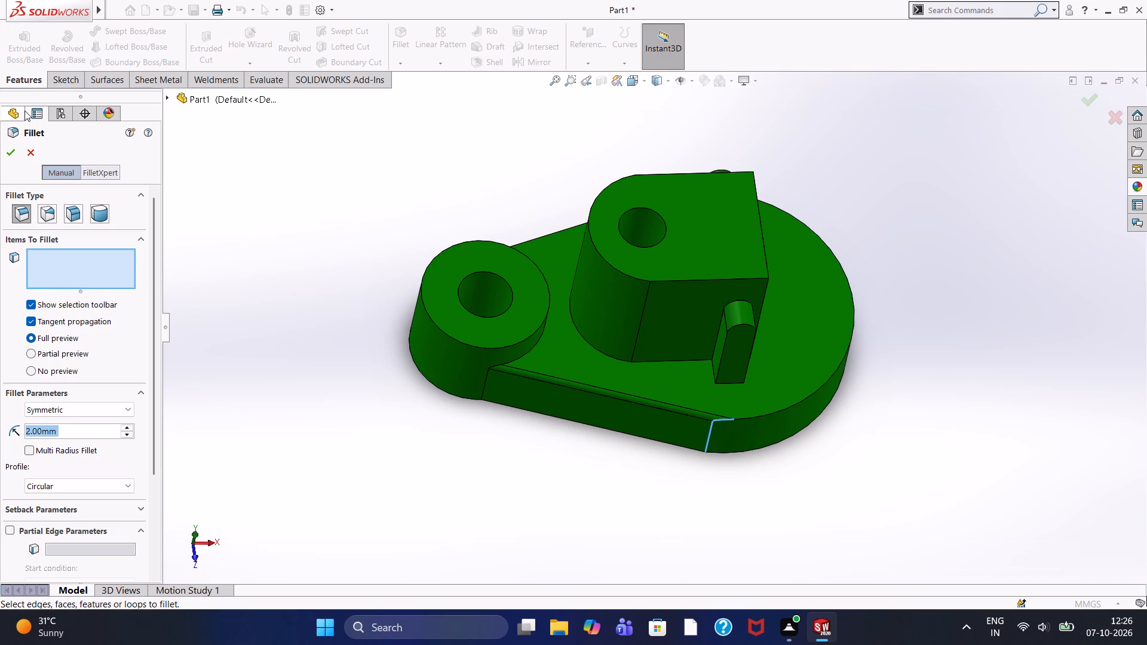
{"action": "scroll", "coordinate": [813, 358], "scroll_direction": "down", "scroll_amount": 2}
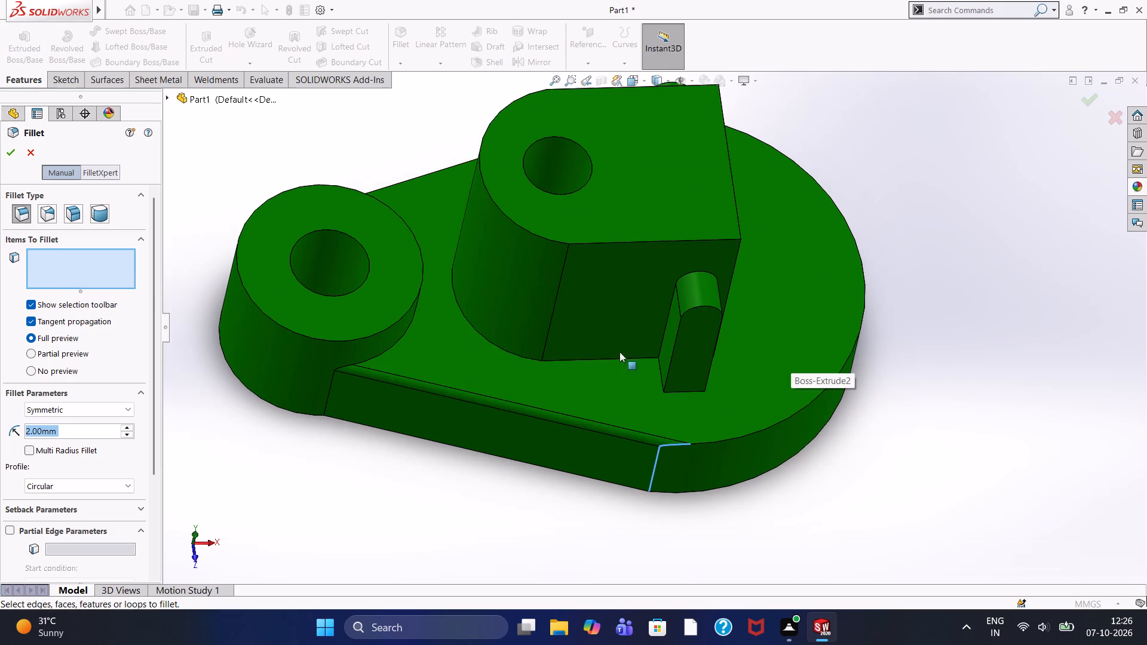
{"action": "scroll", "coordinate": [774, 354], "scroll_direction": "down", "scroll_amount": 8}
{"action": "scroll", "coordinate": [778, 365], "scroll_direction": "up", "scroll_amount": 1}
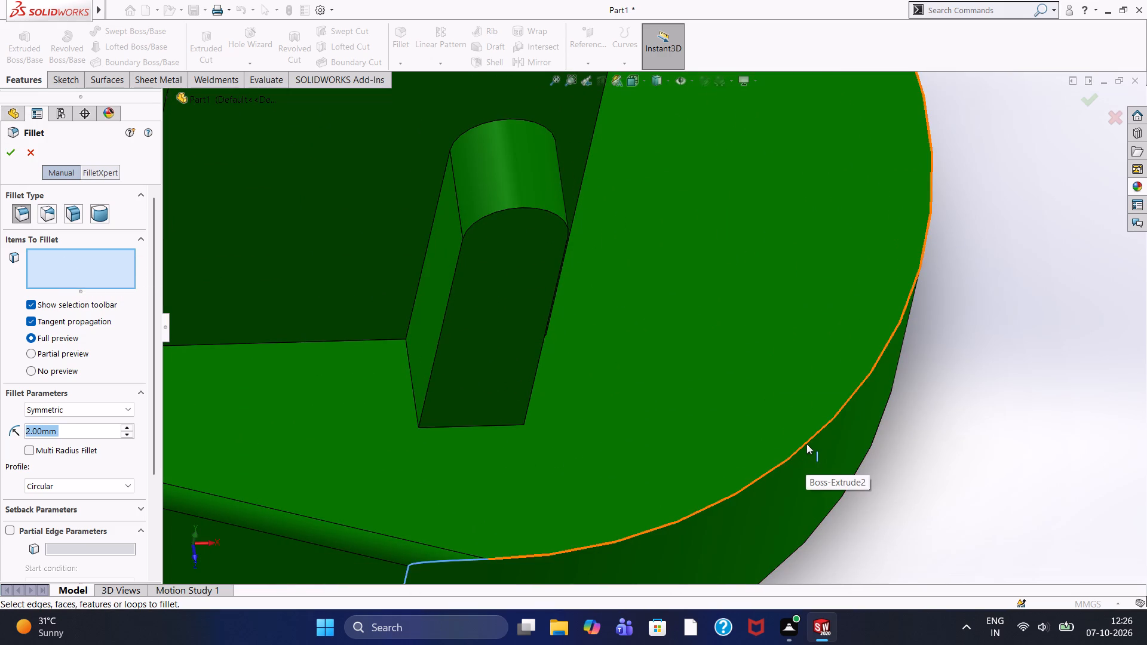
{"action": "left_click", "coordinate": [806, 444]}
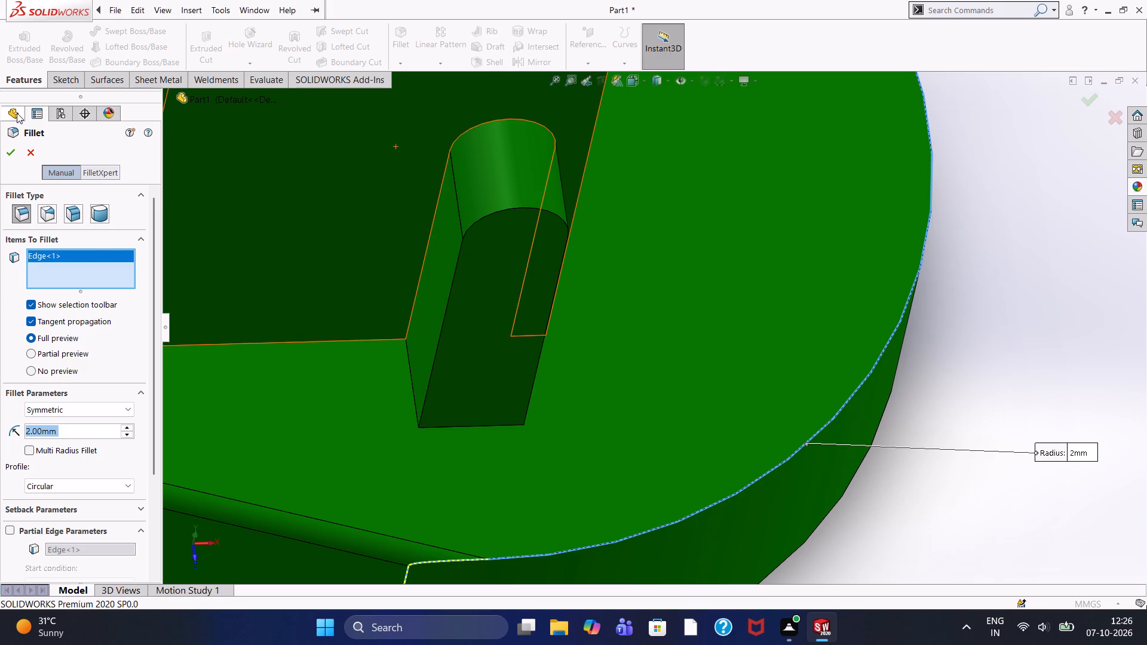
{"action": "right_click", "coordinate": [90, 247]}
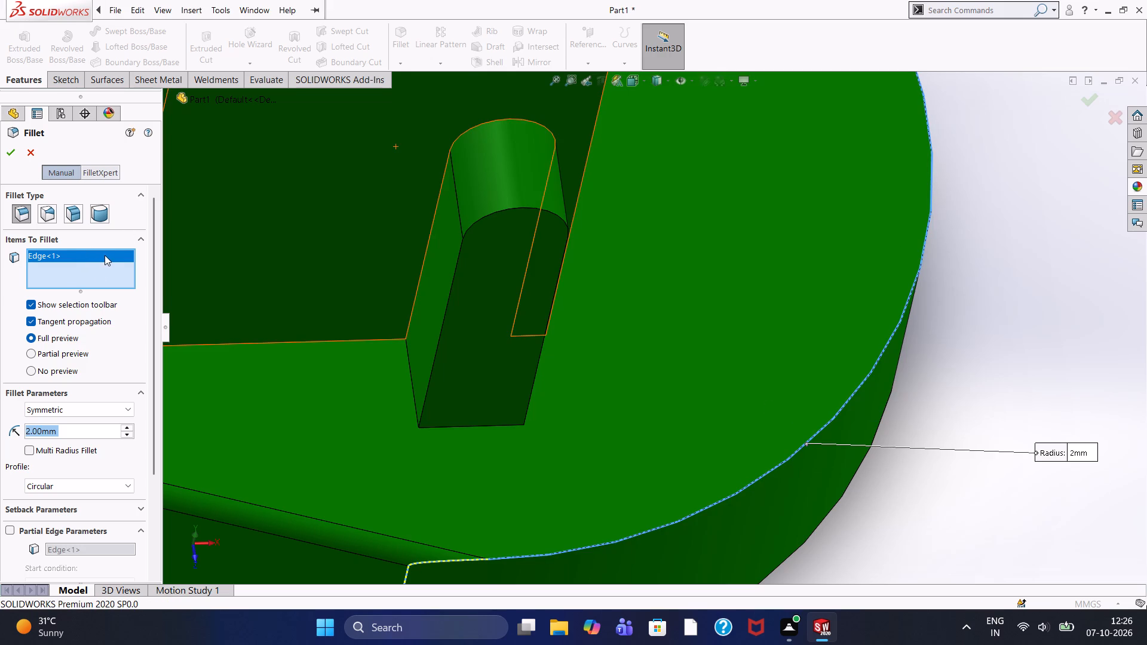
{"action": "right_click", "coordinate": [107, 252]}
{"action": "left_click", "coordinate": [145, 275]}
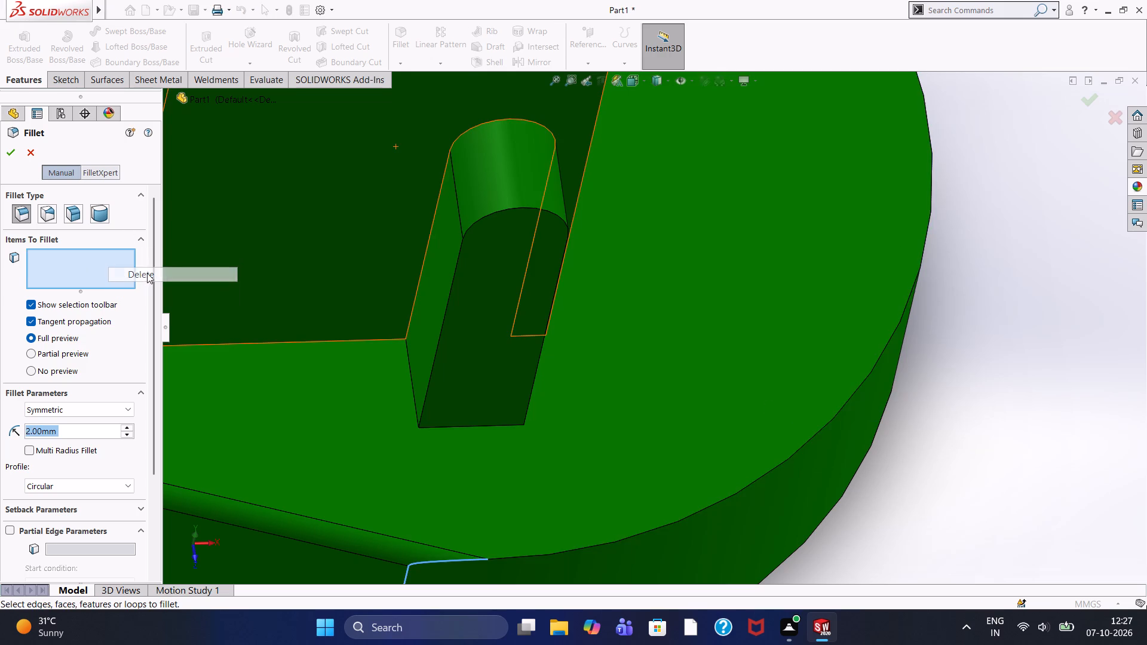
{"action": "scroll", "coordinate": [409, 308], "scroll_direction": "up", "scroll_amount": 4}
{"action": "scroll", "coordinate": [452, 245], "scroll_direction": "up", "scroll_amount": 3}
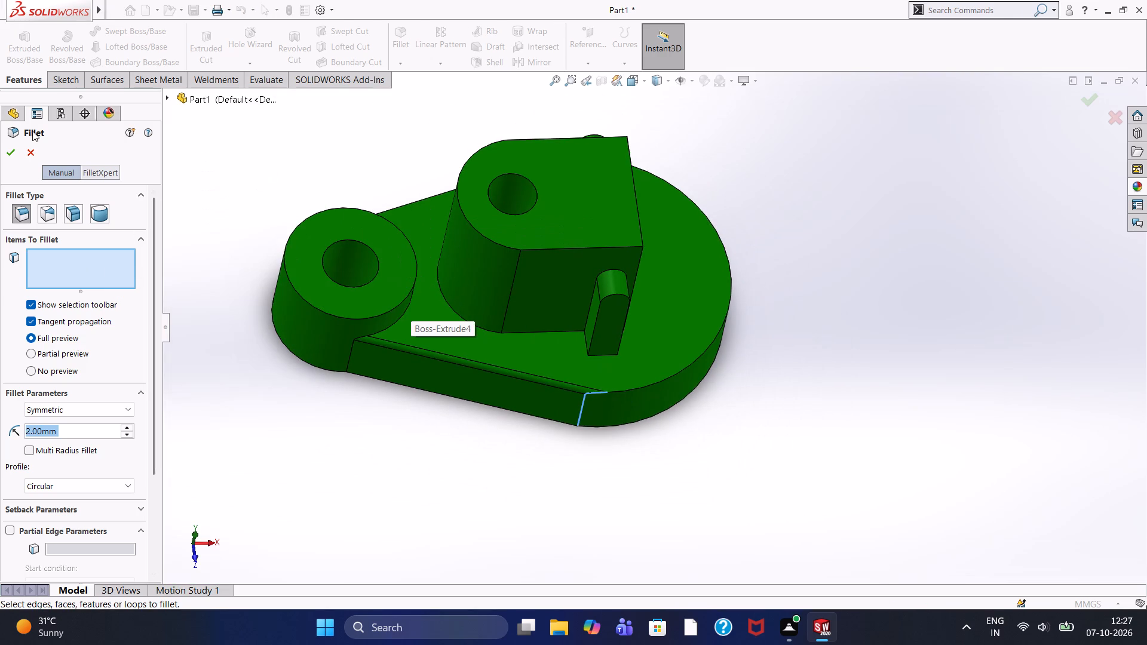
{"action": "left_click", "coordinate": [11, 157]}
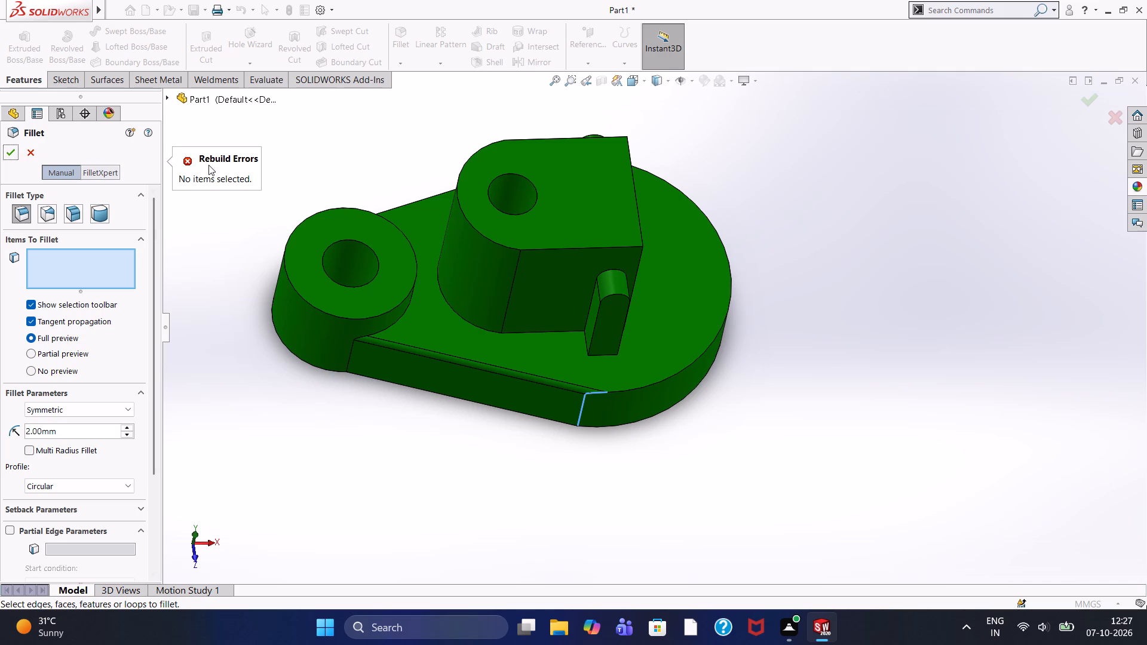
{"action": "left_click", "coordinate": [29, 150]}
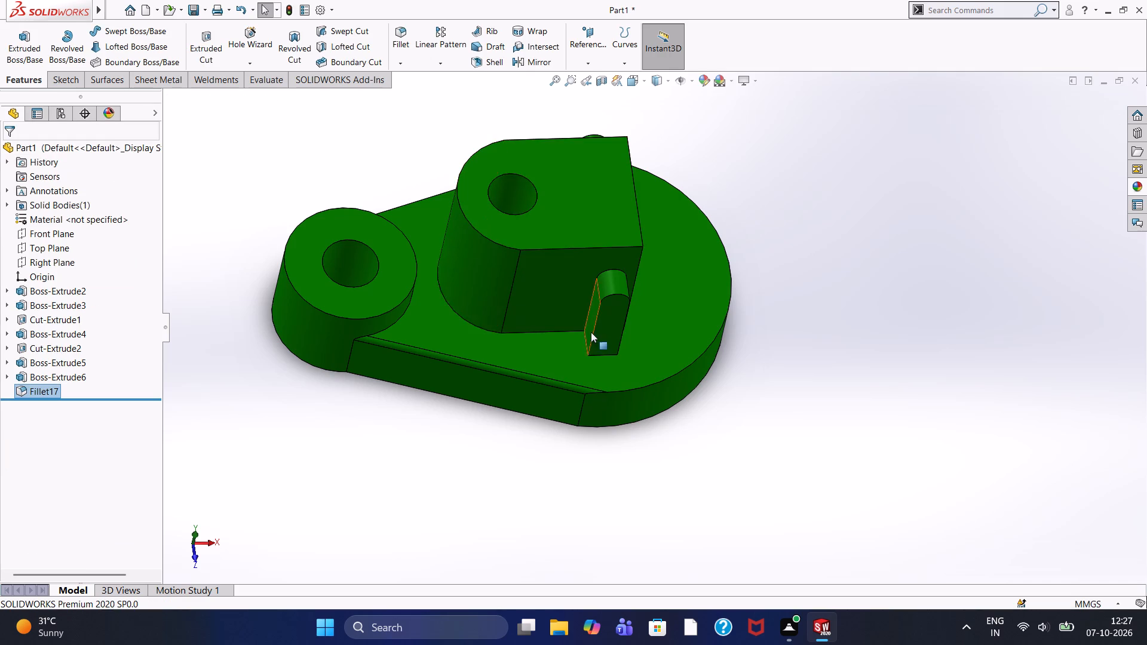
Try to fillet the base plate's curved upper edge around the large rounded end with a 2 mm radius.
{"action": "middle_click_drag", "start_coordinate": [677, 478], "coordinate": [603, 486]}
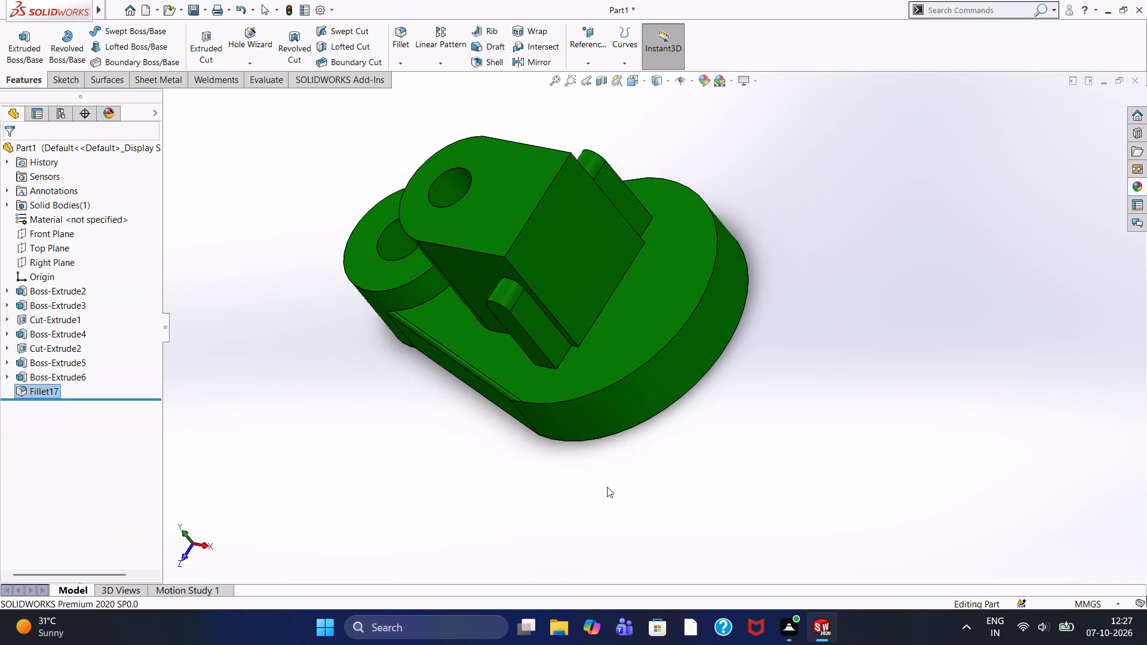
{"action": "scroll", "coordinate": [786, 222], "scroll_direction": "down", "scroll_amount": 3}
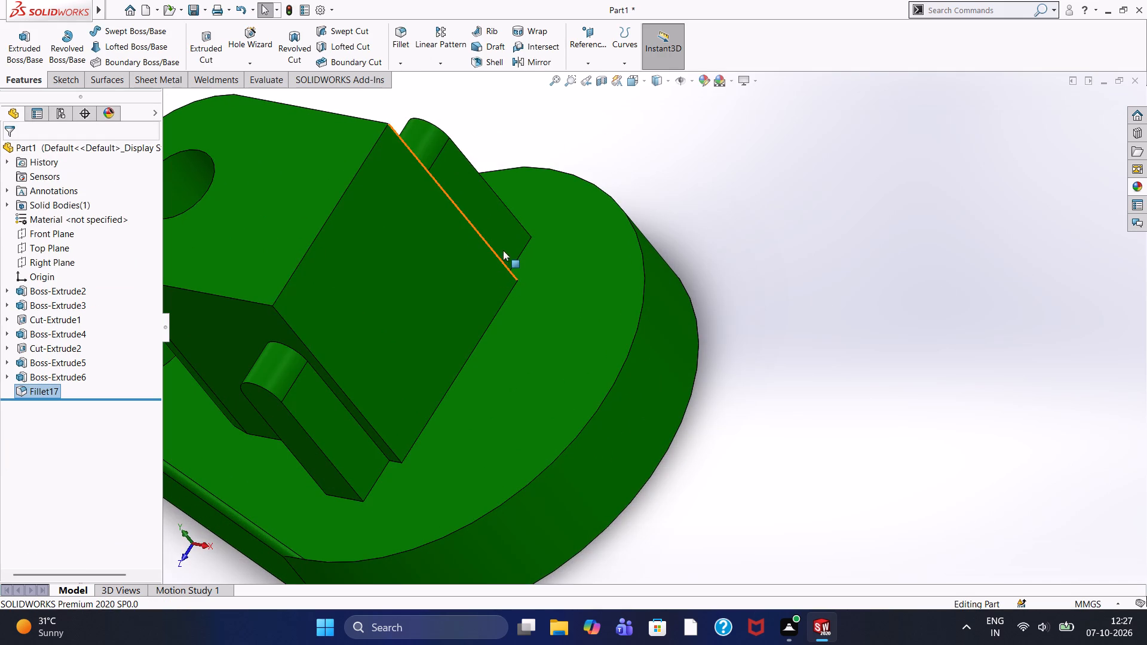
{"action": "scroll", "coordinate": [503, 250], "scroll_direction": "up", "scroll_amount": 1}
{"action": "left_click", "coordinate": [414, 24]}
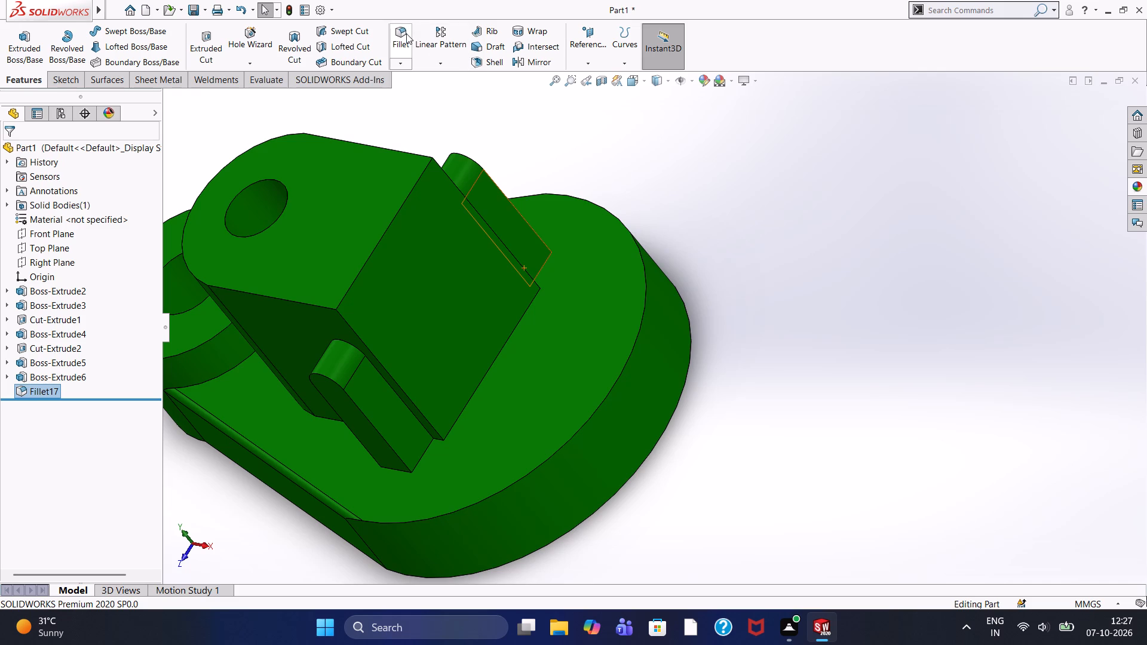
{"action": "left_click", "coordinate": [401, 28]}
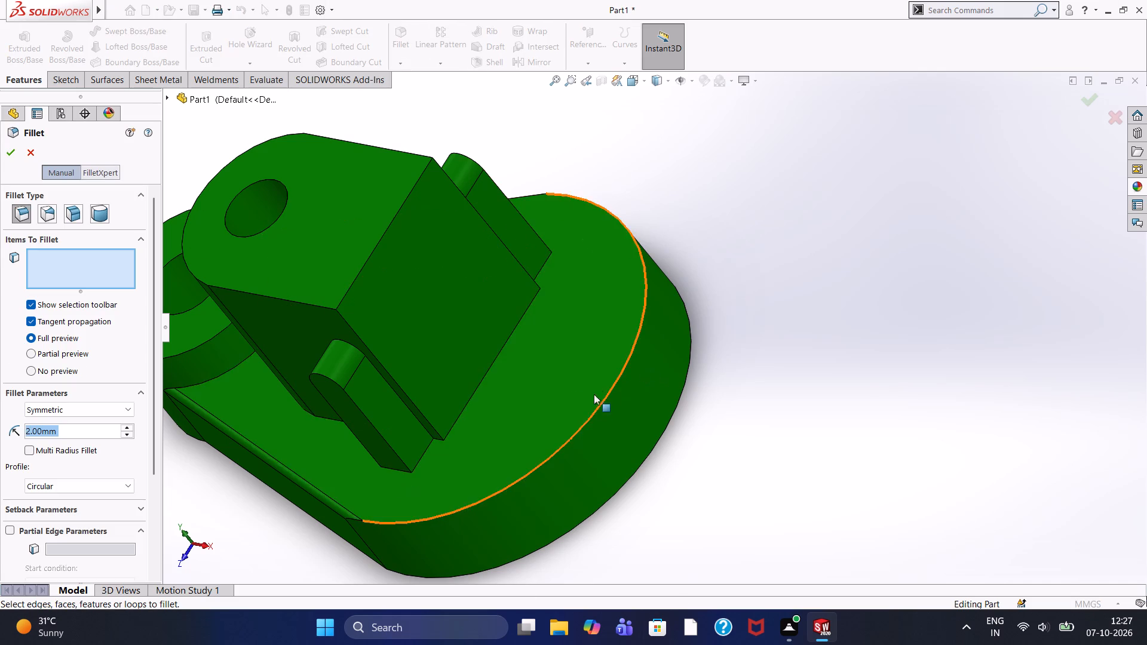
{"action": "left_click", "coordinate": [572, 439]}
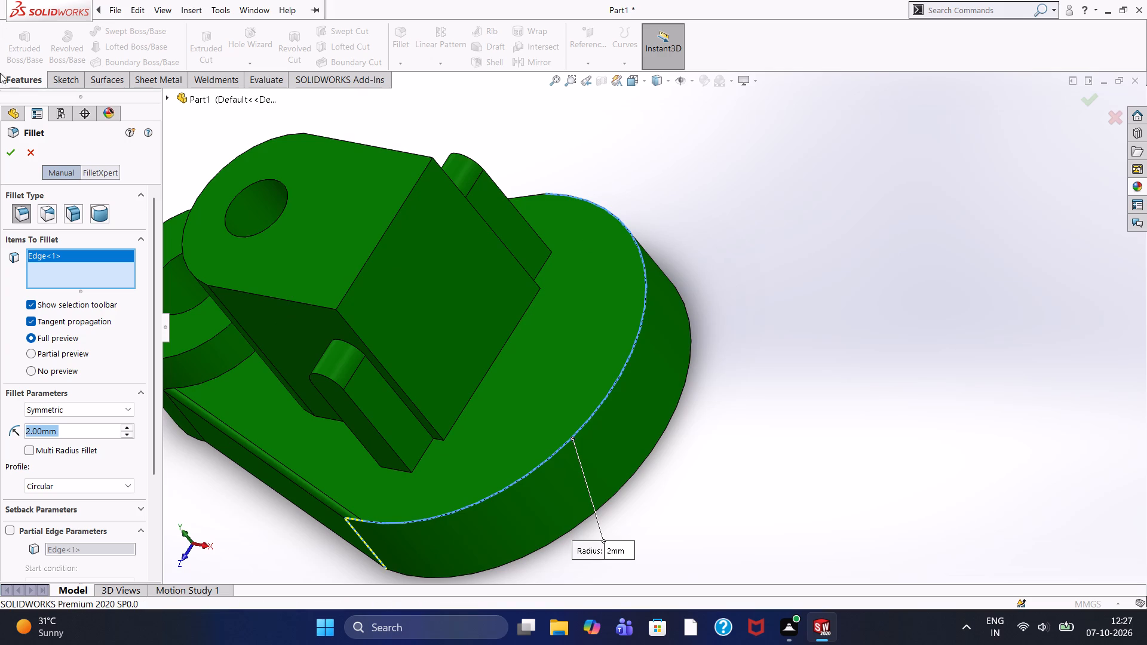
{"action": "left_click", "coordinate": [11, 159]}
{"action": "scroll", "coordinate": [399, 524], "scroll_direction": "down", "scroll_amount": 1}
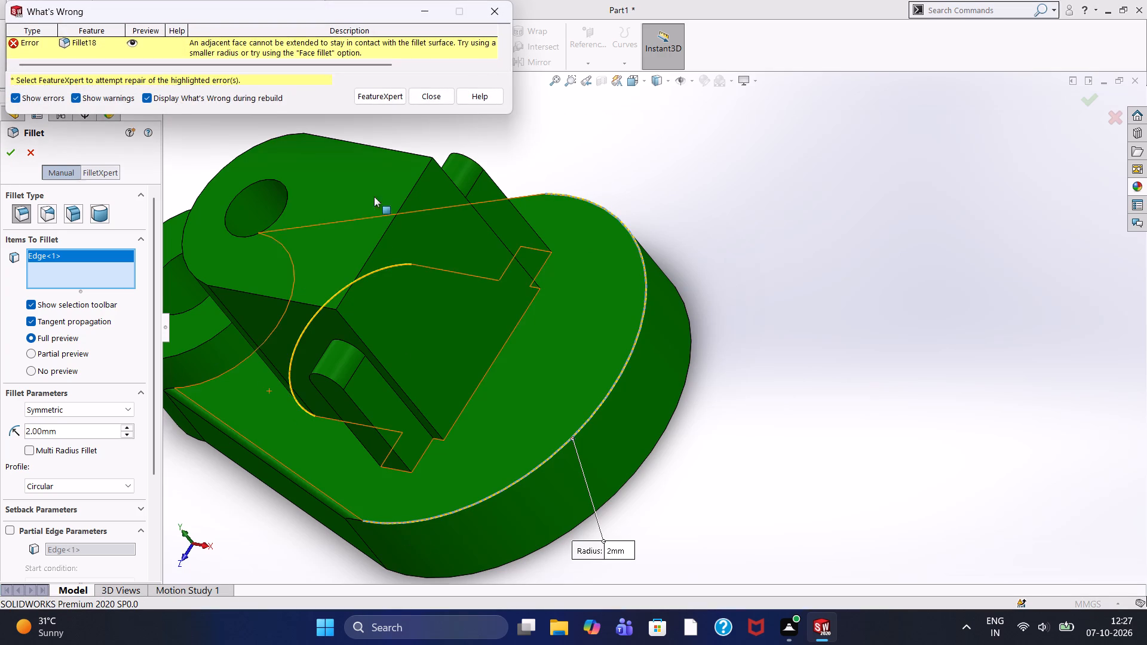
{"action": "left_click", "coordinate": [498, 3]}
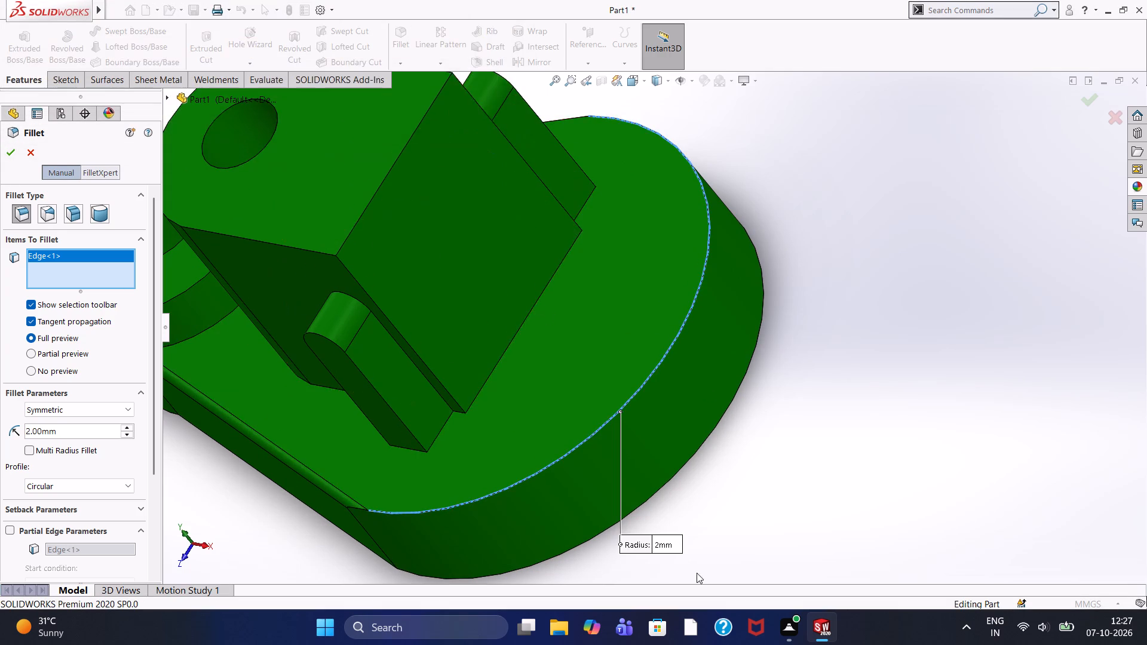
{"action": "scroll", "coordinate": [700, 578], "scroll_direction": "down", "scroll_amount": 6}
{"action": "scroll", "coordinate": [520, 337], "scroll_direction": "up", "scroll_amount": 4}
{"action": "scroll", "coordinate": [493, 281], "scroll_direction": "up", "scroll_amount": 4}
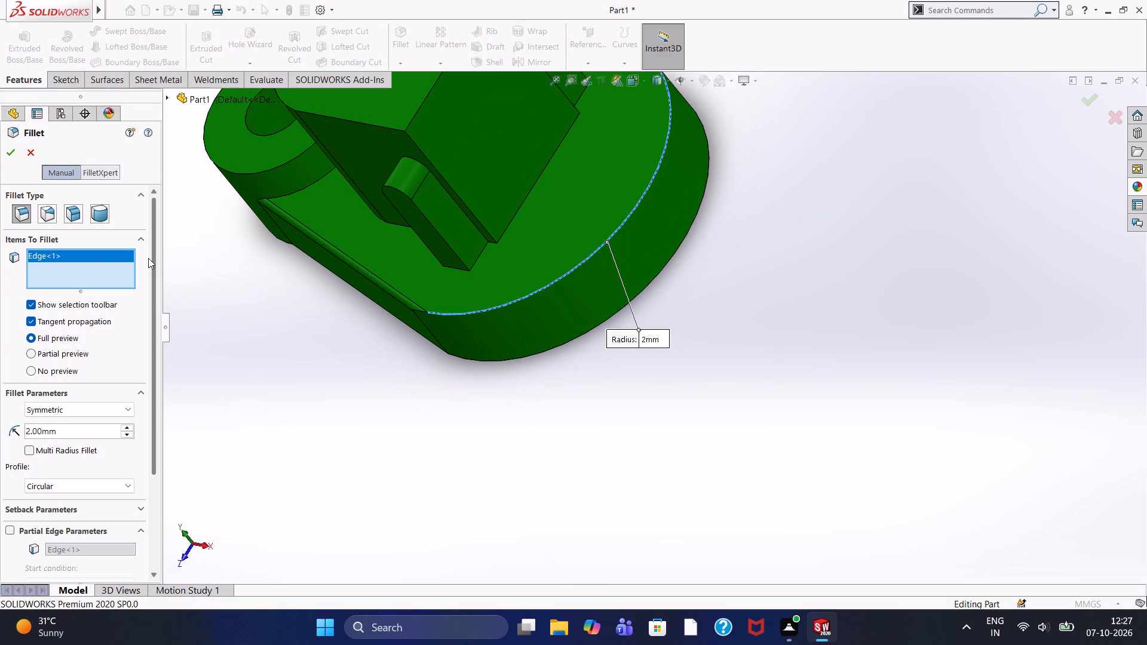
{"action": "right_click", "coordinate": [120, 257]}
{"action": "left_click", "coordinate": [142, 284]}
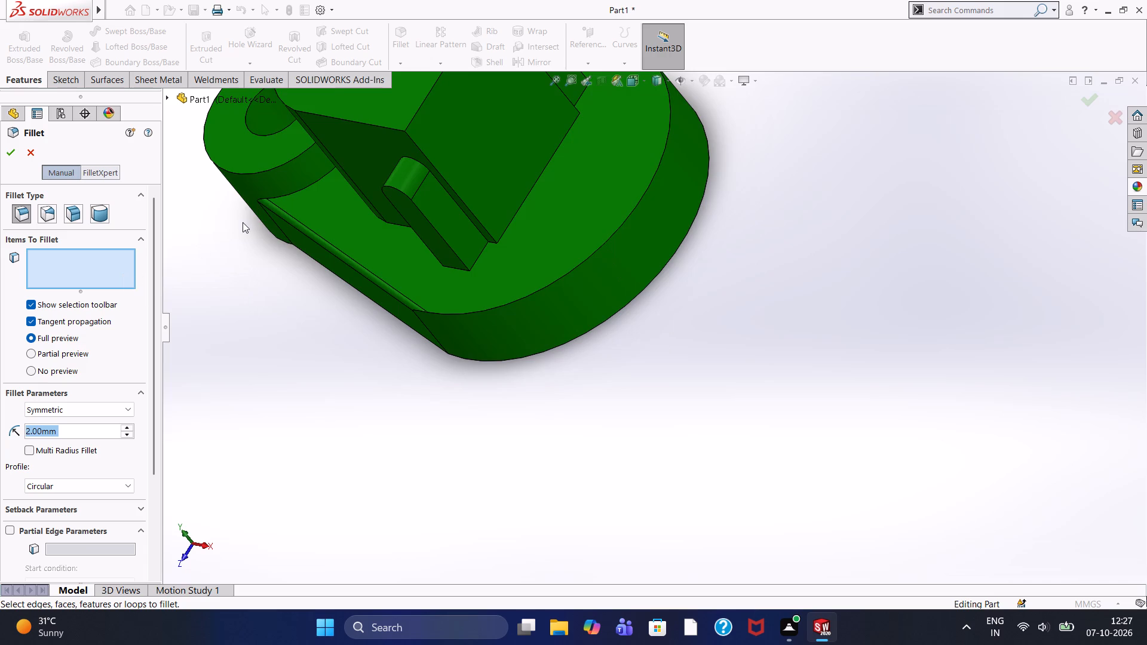
Fillet the base plate's rear straight upper edge, between the round boss and the large rounded end, with a 2 mm radius.
{"action": "scroll", "coordinate": [243, 222], "scroll_direction": "up", "scroll_amount": 3}
{"action": "middle_click_drag", "start_coordinate": [268, 244], "coordinate": [311, 269]}
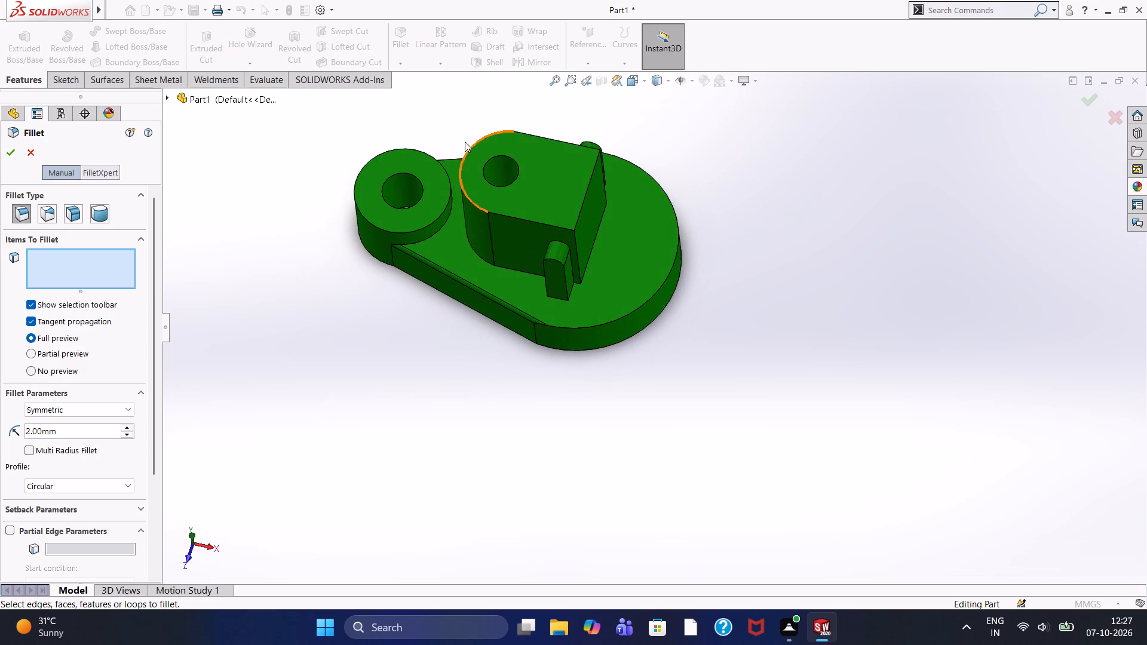
{"action": "scroll", "coordinate": [200, 64], "scroll_direction": "up", "scroll_amount": 2}
{"action": "scroll", "coordinate": [260, 174], "scroll_direction": "up", "scroll_amount": 4}
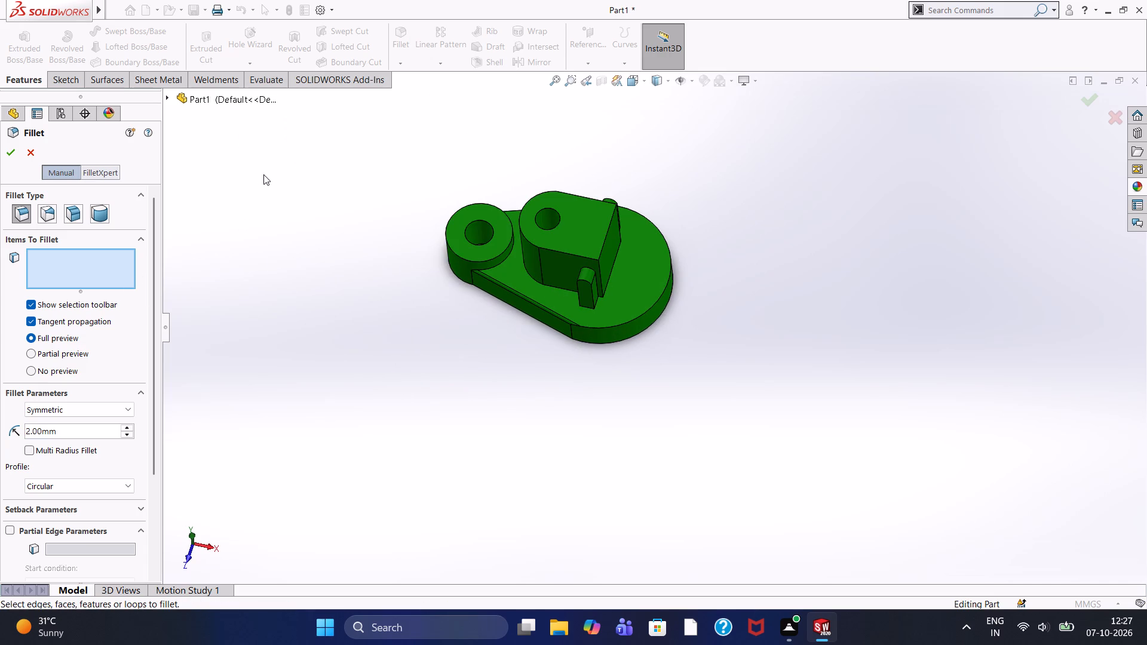
{"action": "scroll", "coordinate": [447, 260], "scroll_direction": "up", "scroll_amount": 3}
{"action": "middle_click_drag", "start_coordinate": [526, 269], "coordinate": [579, 358]}
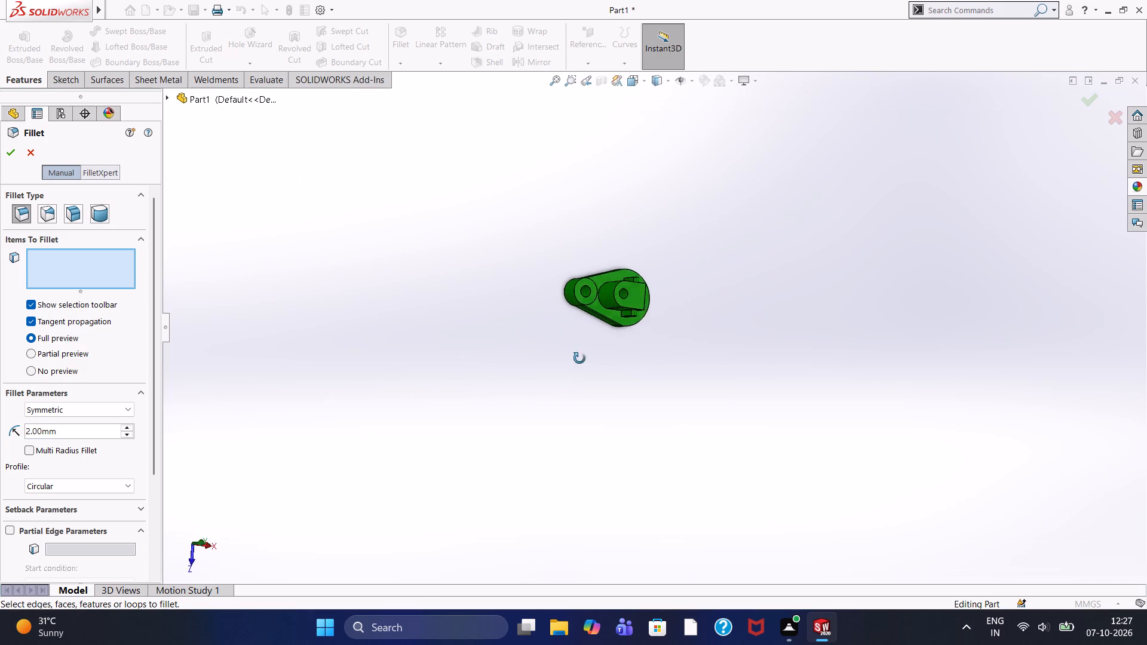
{"action": "middle_click_drag", "start_coordinate": [579, 358], "coordinate": [580, 358]}
{"action": "scroll", "coordinate": [618, 287], "scroll_direction": "down", "scroll_amount": 10}
{"action": "scroll", "coordinate": [537, 275], "scroll_direction": "up", "scroll_amount": 1}
{"action": "scroll", "coordinate": [537, 278], "scroll_direction": "down", "scroll_amount": 3}
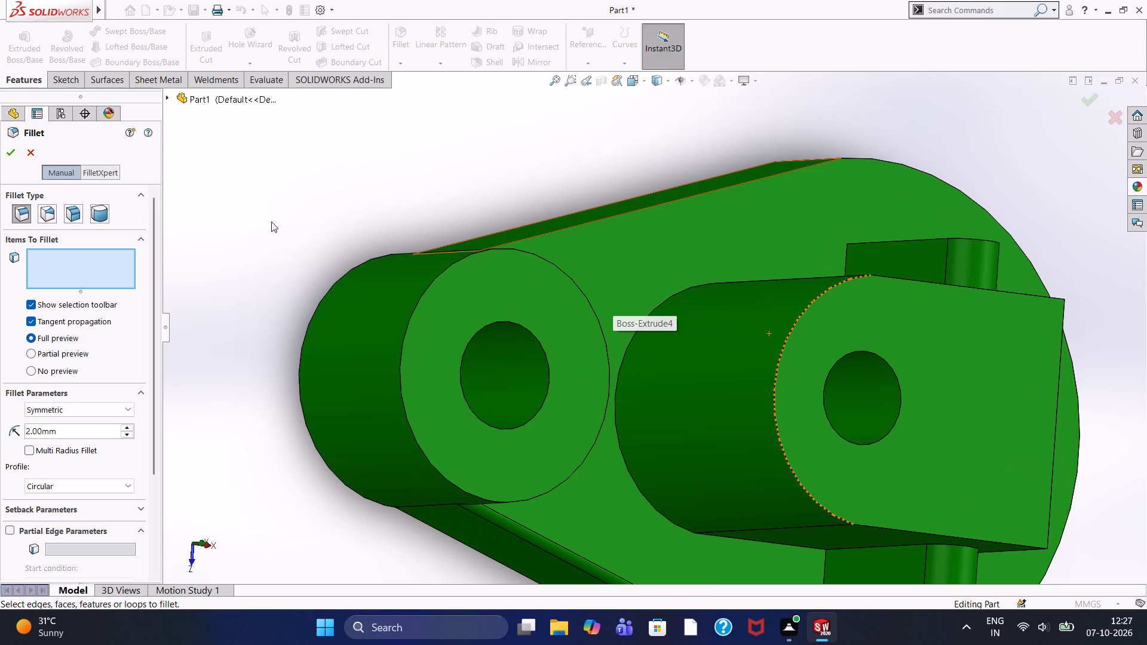
{"action": "middle_click_drag", "start_coordinate": [271, 222], "coordinate": [228, 266]}
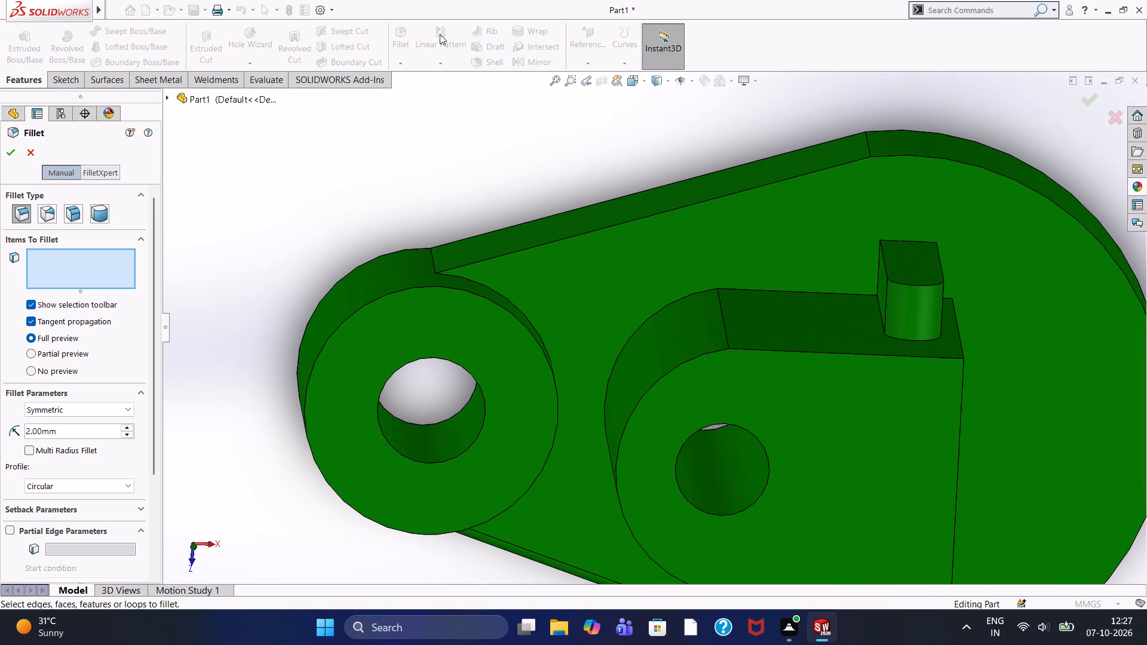
{"action": "left_click", "coordinate": [648, 215]}
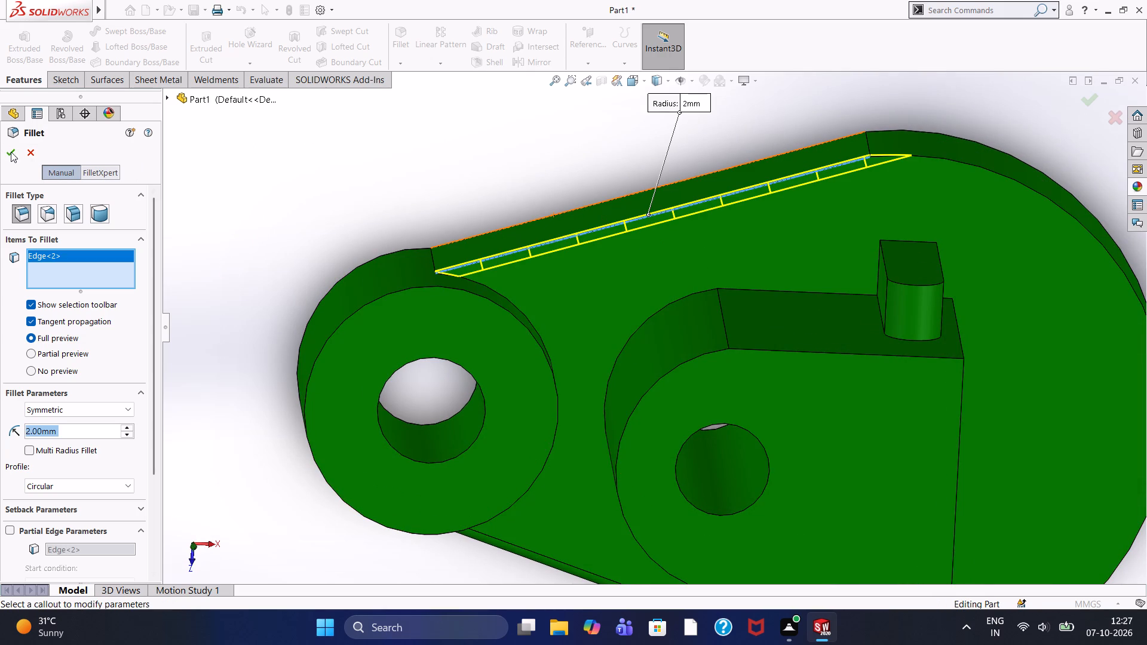
{"action": "left_click", "coordinate": [11, 153]}
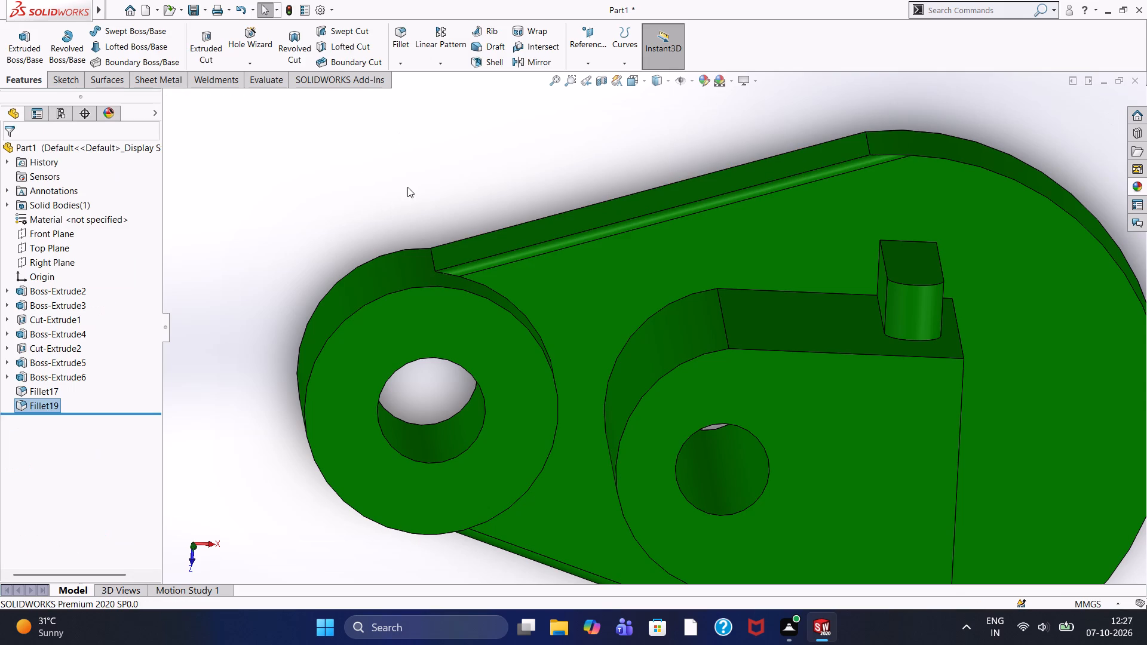
Fillet the base plate's front straight lower edge, between the round boss and the large rounded end, with a 2 mm radius.
{"action": "middle_click_drag", "start_coordinate": [410, 185], "coordinate": [422, 0]}
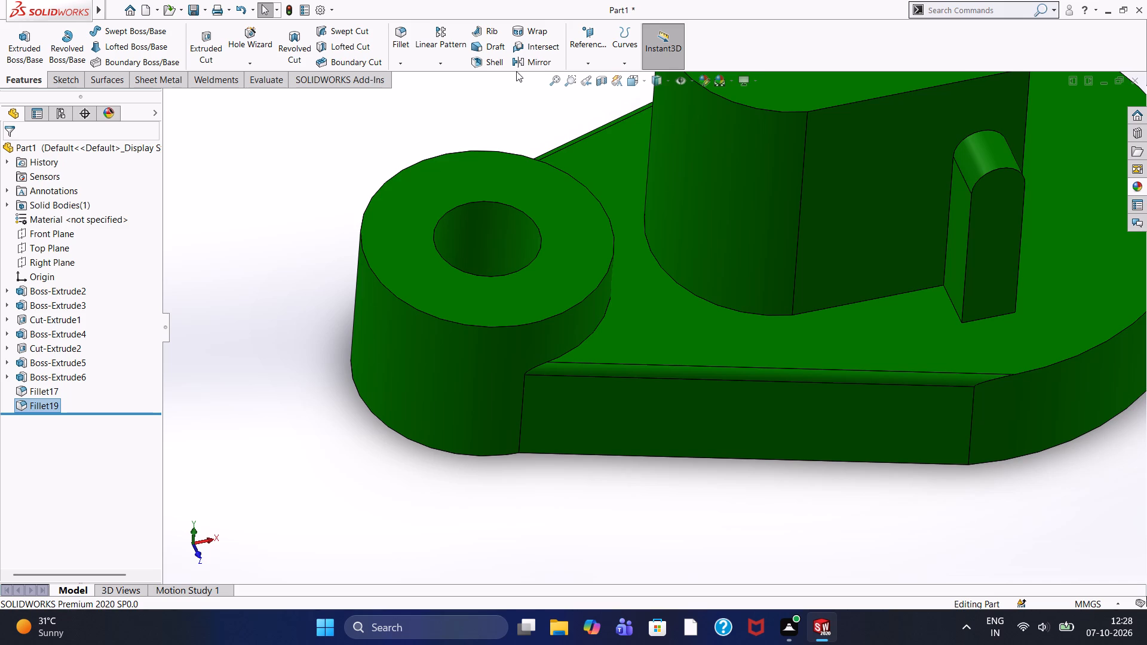
{"action": "left_click", "coordinate": [396, 27]}
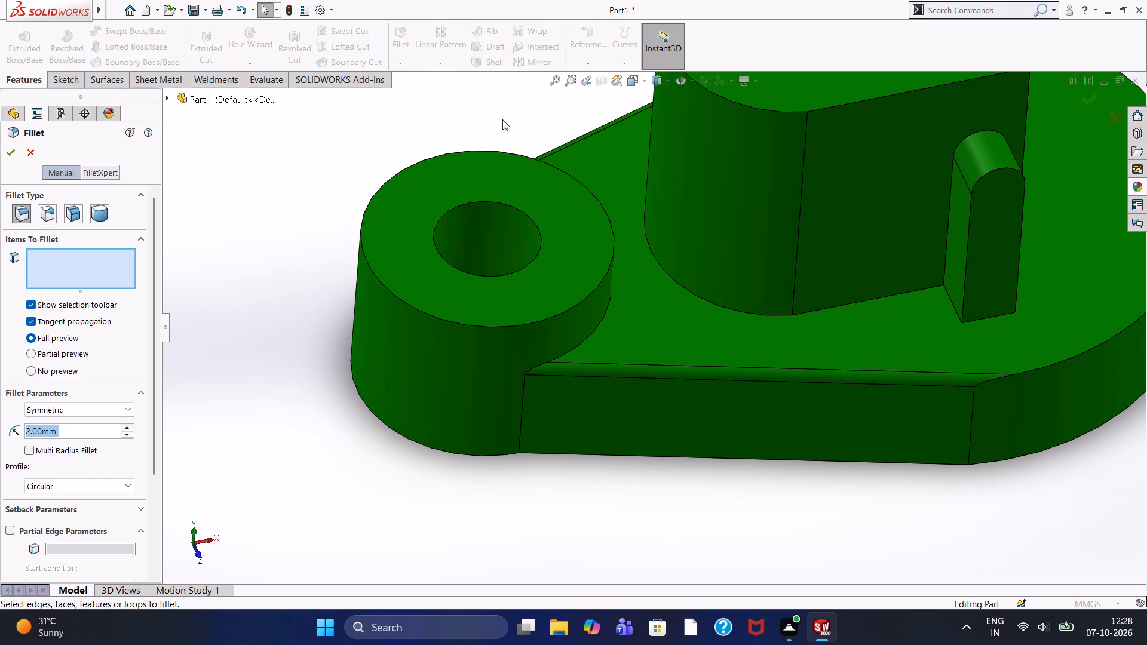
{"action": "scroll", "coordinate": [696, 503], "scroll_direction": "down", "scroll_amount": 3}
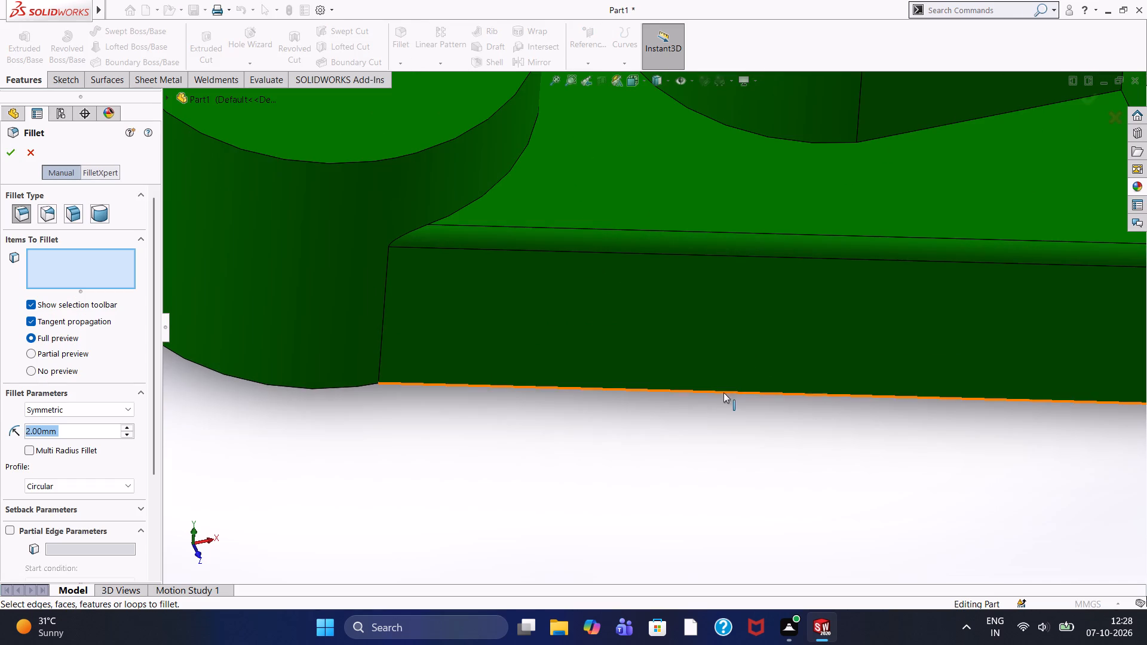
{"action": "left_click", "coordinate": [731, 392]}
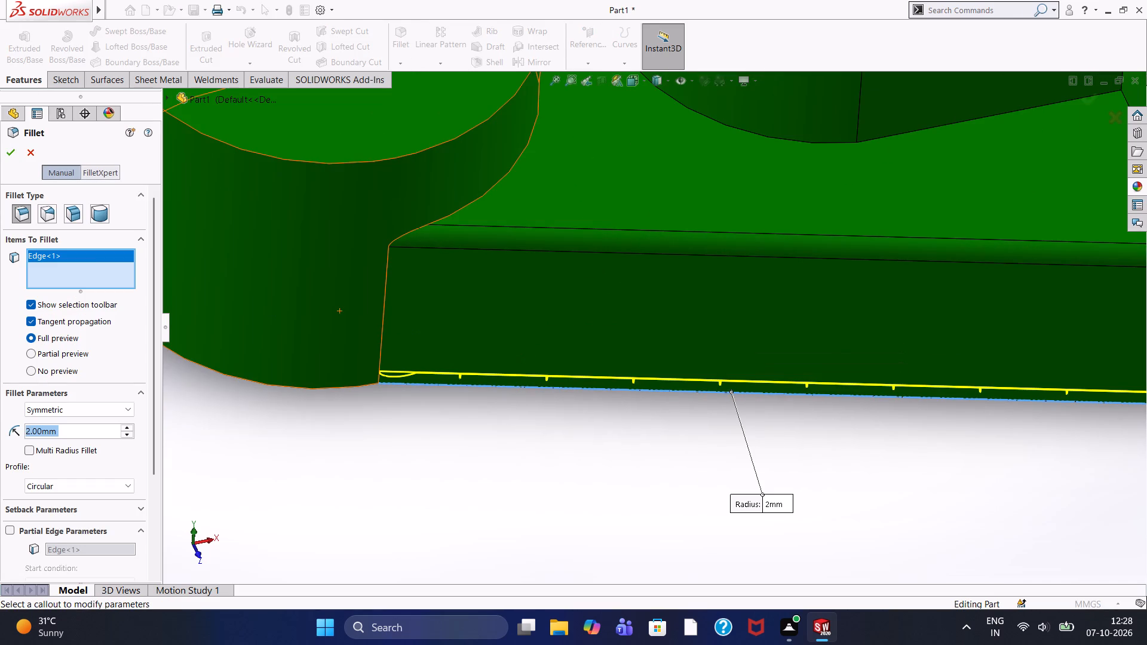
{"action": "left_click", "coordinate": [7, 161]}
Examine the front side's filleted upper and lower edges and the base plate's underside from below and from the round boss end.
{"action": "scroll", "coordinate": [565, 524], "scroll_direction": "up", "scroll_amount": 3}
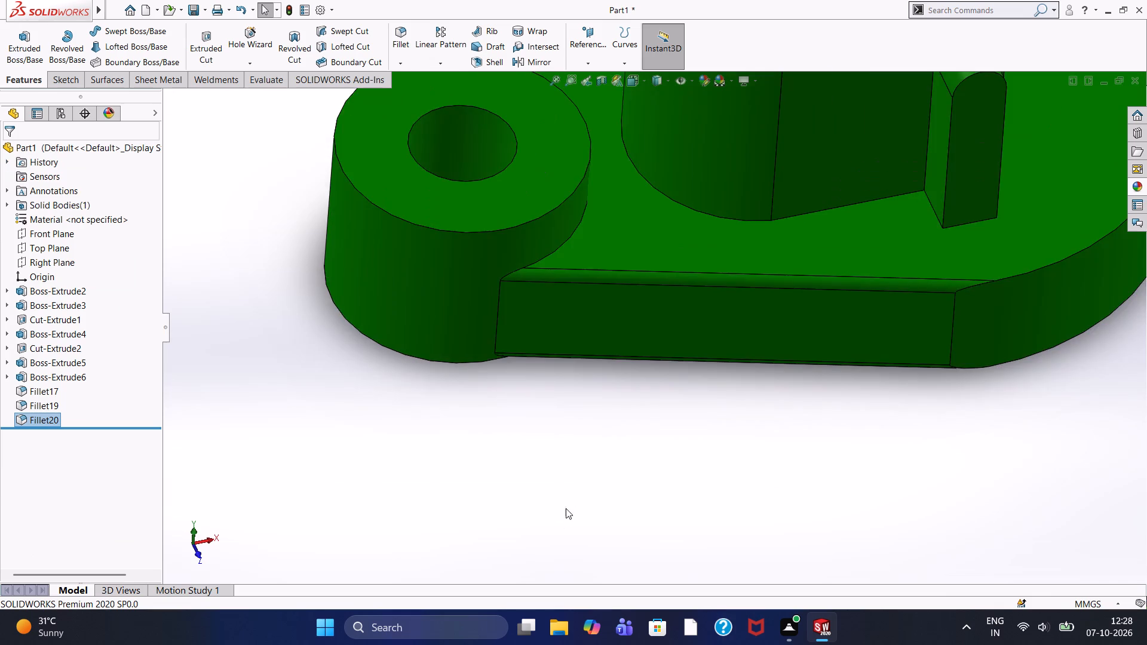
{"action": "middle_click_drag", "start_coordinate": [591, 491], "coordinate": [669, 301]}
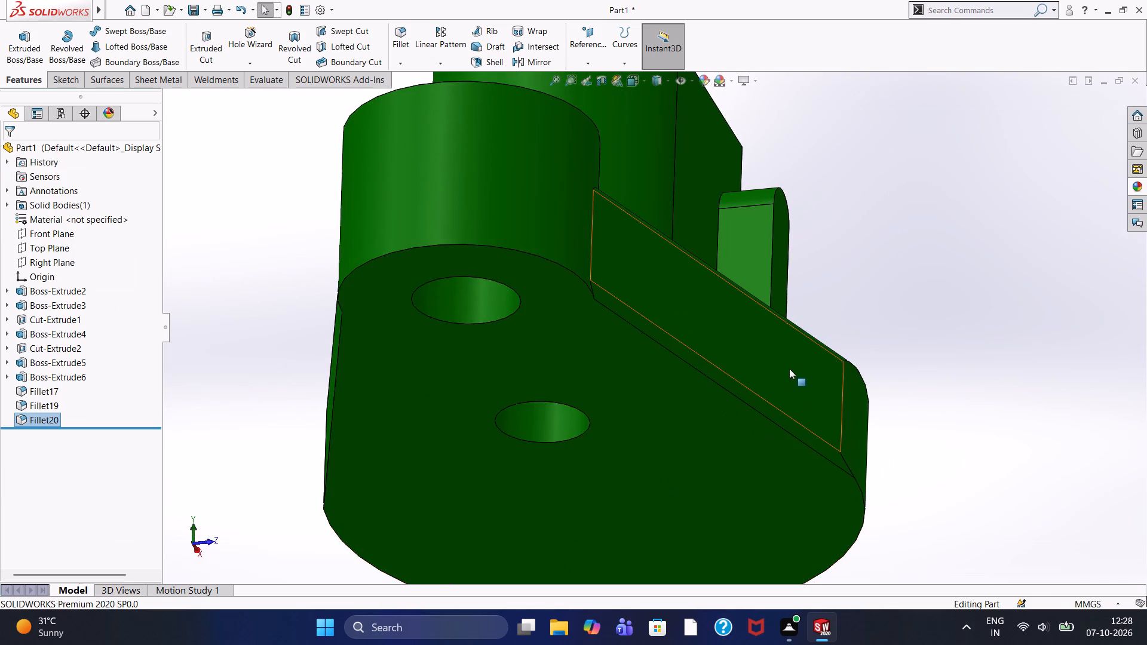
{"action": "scroll", "coordinate": [789, 367], "scroll_direction": "down", "scroll_amount": 4}
{"action": "scroll", "coordinate": [590, 406], "scroll_direction": "down", "scroll_amount": 5}
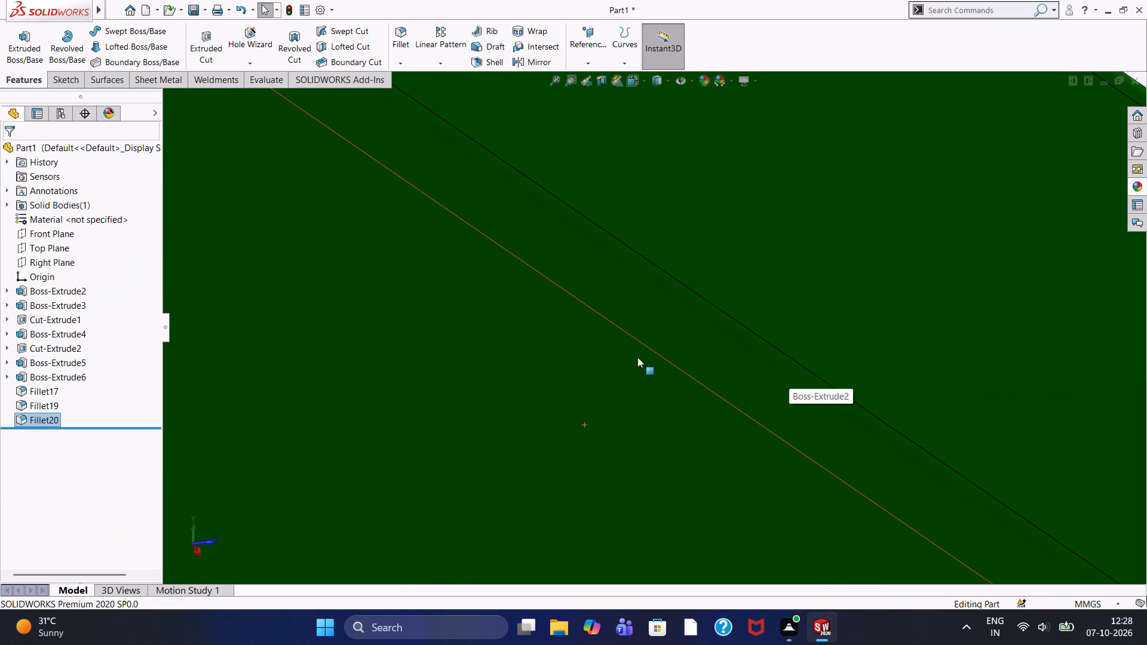
{"action": "scroll", "coordinate": [689, 311], "scroll_direction": "up", "scroll_amount": 10}
{"action": "middle_click_drag", "start_coordinate": [839, 244], "coordinate": [820, 377]}
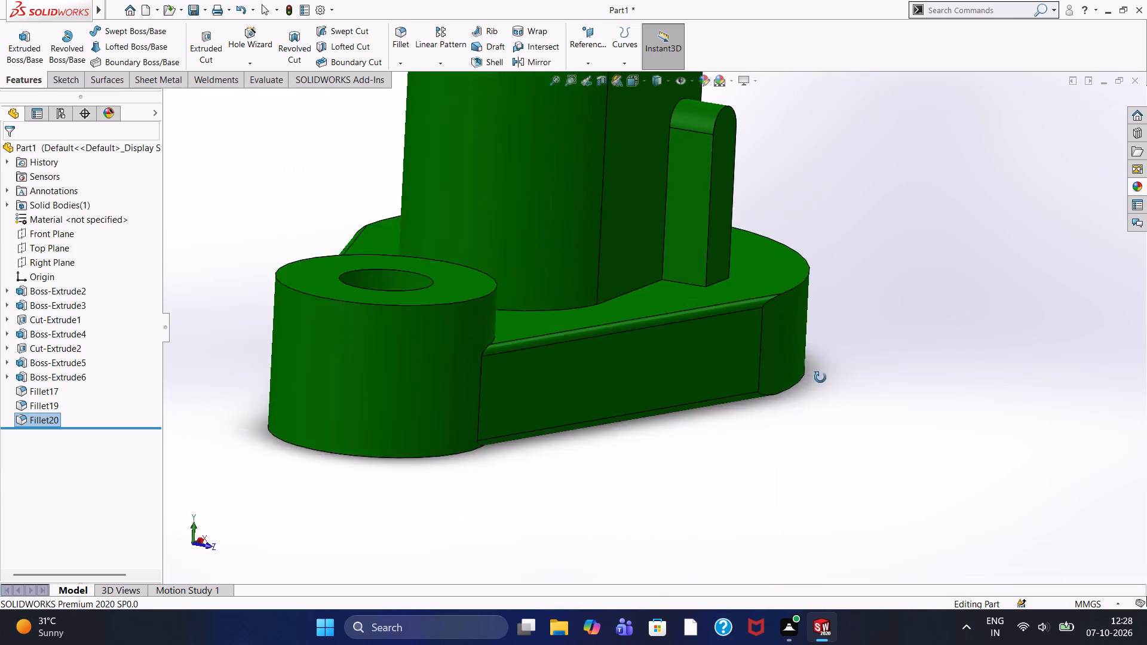
{"action": "middle_click_drag", "start_coordinate": [820, 377], "coordinate": [820, 384]}
{"action": "scroll", "coordinate": [589, 311], "scroll_direction": "up", "scroll_amount": 1}
{"action": "scroll", "coordinate": [559, 343], "scroll_direction": "down", "scroll_amount": 2}
{"action": "scroll", "coordinate": [530, 270], "scroll_direction": "down", "scroll_amount": 3}
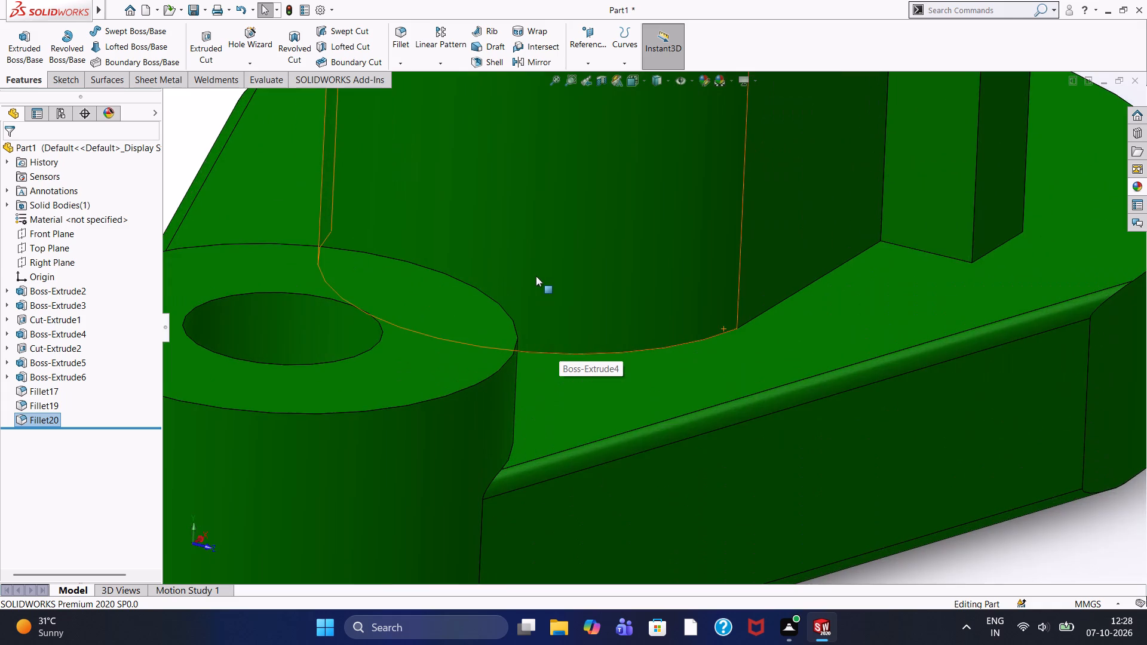
{"action": "scroll", "coordinate": [536, 276], "scroll_direction": "up", "scroll_amount": 4}
Fillet the base plate's rear straight lower edge, between the round boss and the large rounded end, with a 2 mm radius.
{"action": "middle_click_drag", "start_coordinate": [271, 360], "coordinate": [301, 400]}
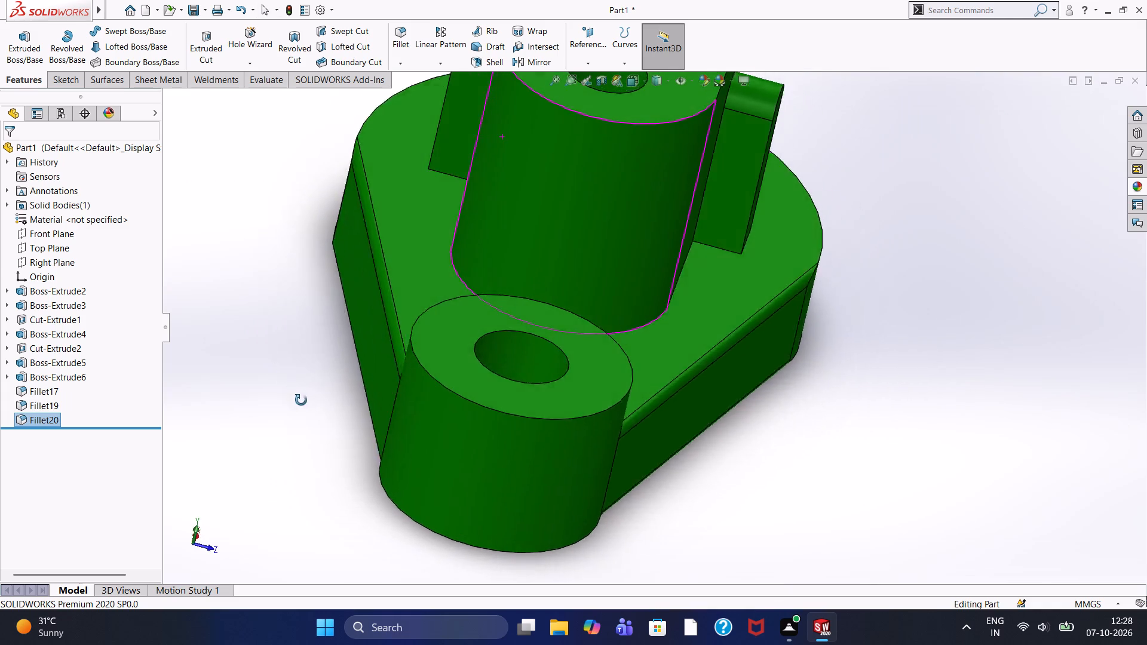
{"action": "middle_click_drag", "start_coordinate": [301, 400], "coordinate": [464, 433]}
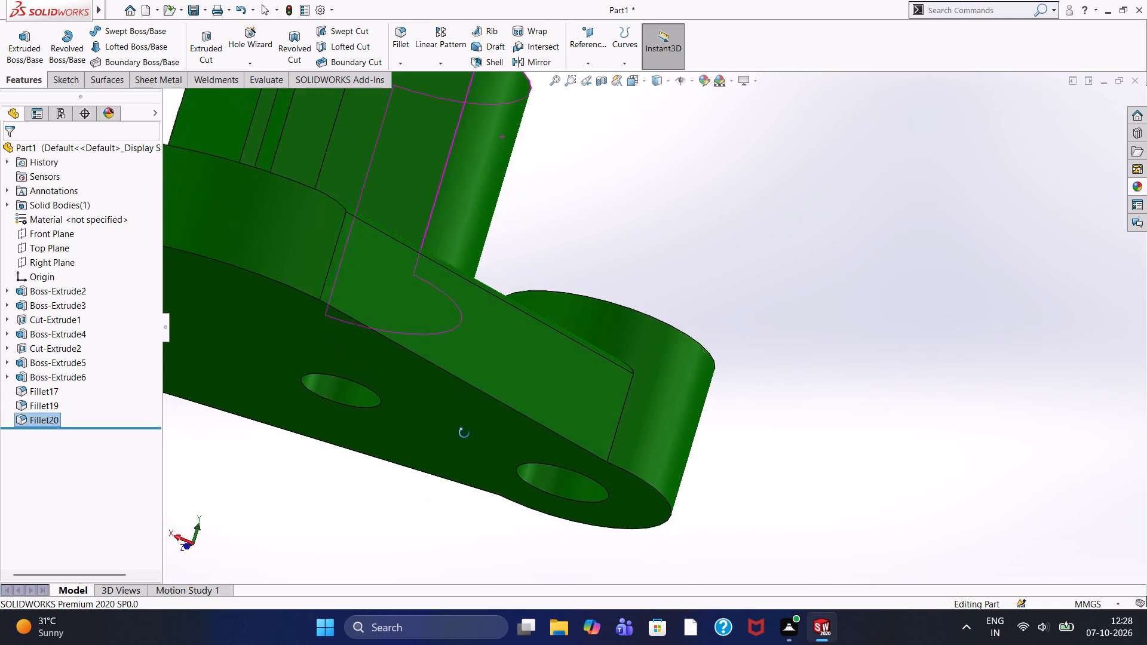
{"action": "middle_click_drag", "start_coordinate": [464, 433], "coordinate": [405, 608]}
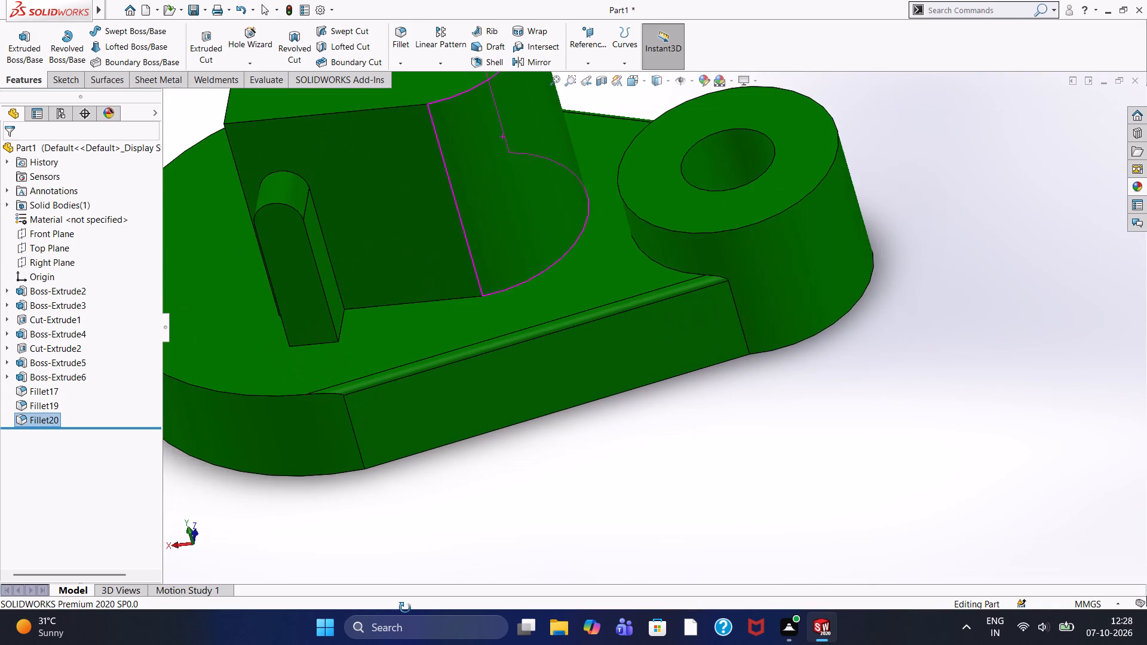
{"action": "middle_click_drag", "start_coordinate": [405, 608], "coordinate": [452, 603]}
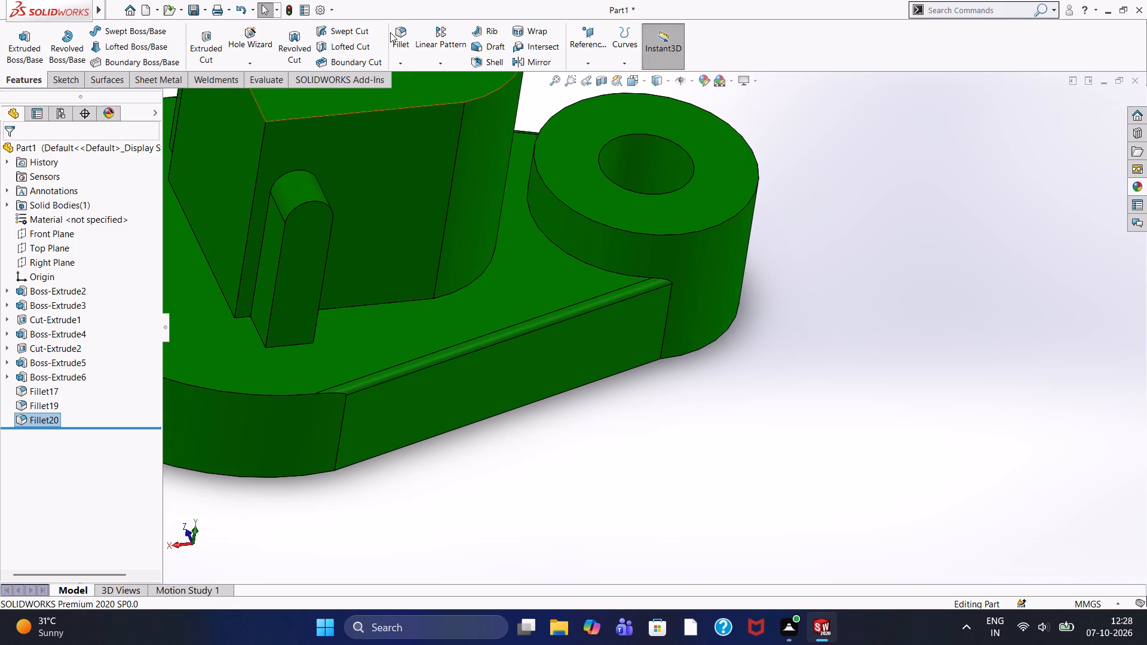
{"action": "left_click", "coordinate": [390, 32]}
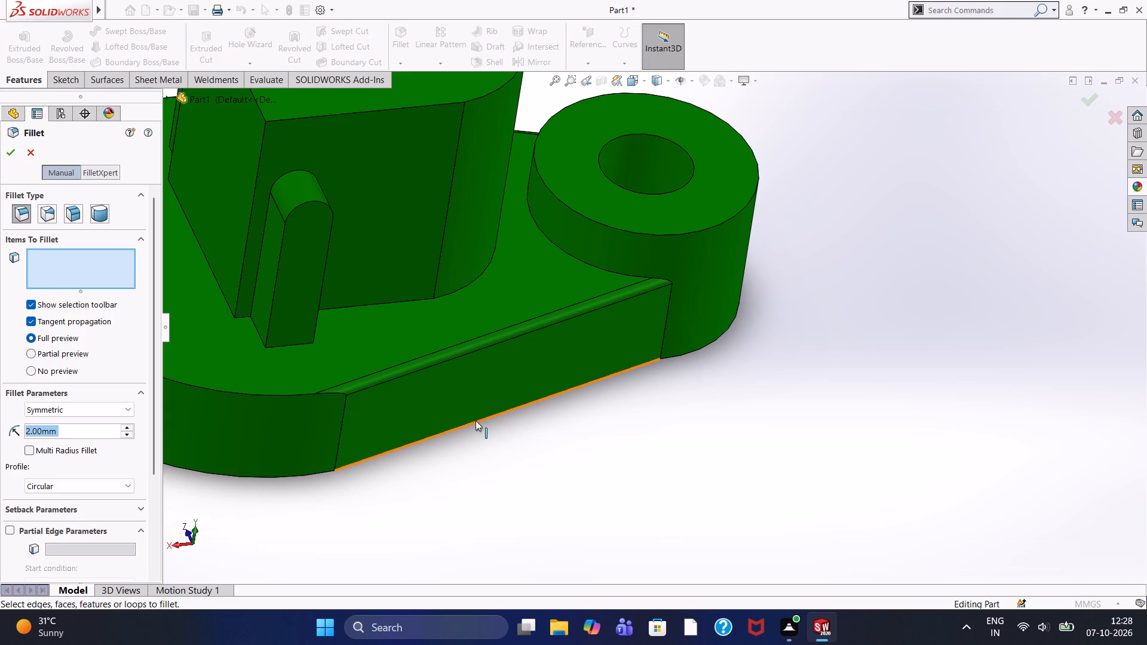
{"action": "left_click", "coordinate": [476, 420]}
{"action": "left_click", "coordinate": [13, 154]}
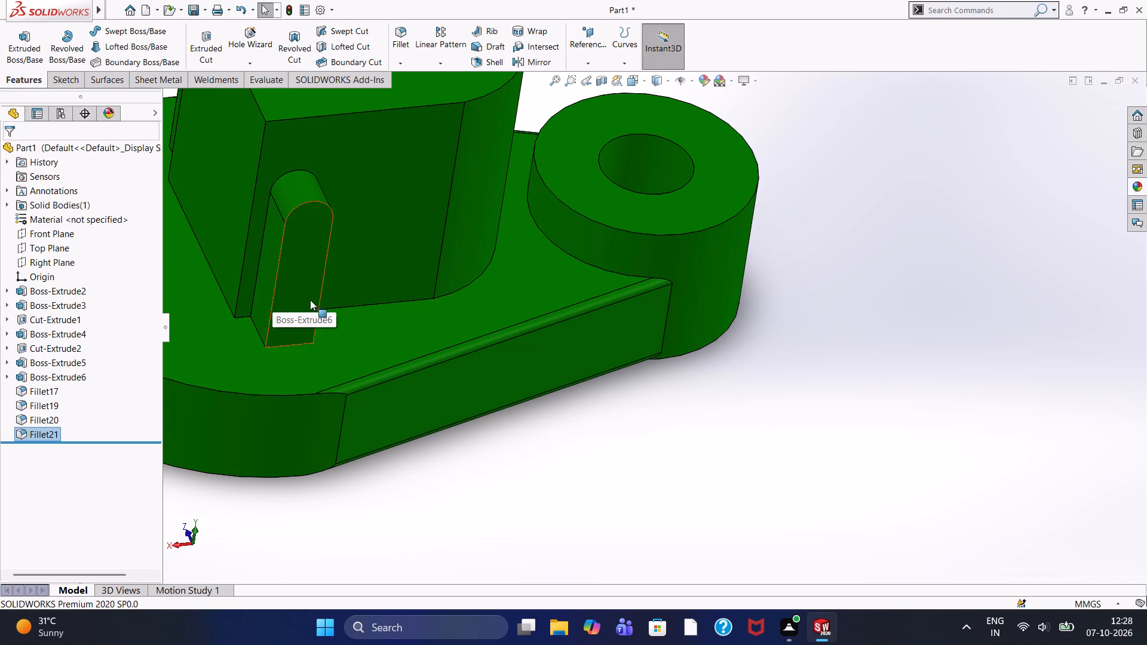
Examine the filleted upper and lower edges of the base plate's rear side face up close, and the large rounded end.
{"action": "middle_click_drag", "start_coordinate": [505, 425], "coordinate": [508, 335]}
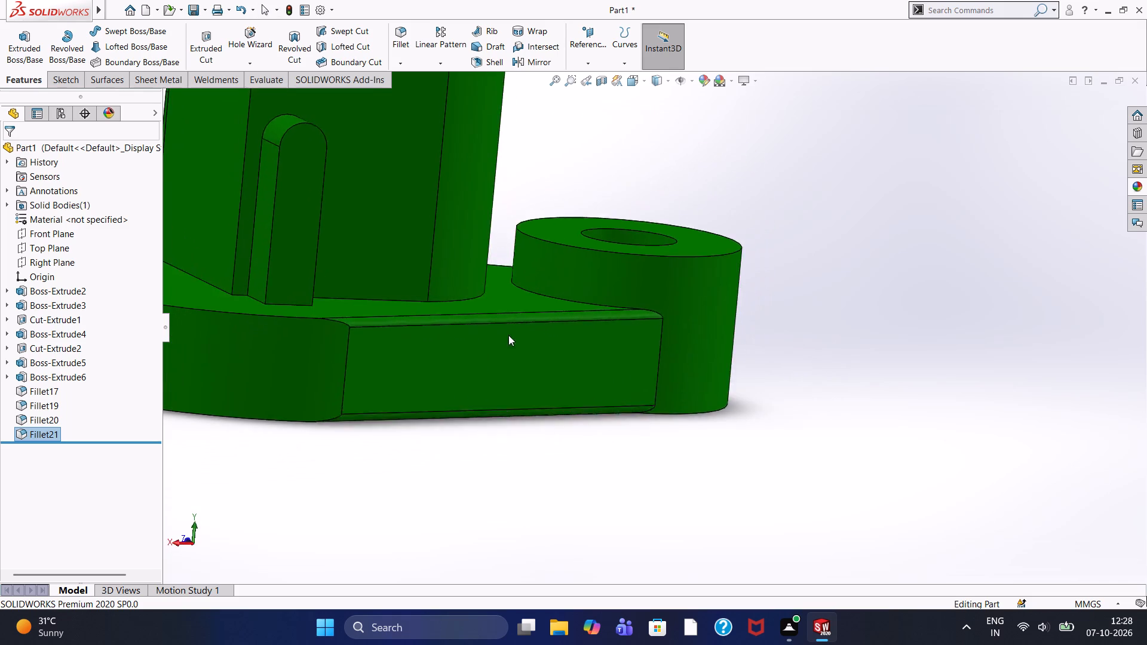
{"action": "scroll", "coordinate": [496, 353], "scroll_direction": "down", "scroll_amount": 1}
{"action": "scroll", "coordinate": [483, 448], "scroll_direction": "up", "scroll_amount": 1}
{"action": "scroll", "coordinate": [485, 453], "scroll_direction": "down", "scroll_amount": 5}
{"action": "scroll", "coordinate": [630, 283], "scroll_direction": "down", "scroll_amount": 4}
{"action": "left_click", "coordinate": [590, 439]}
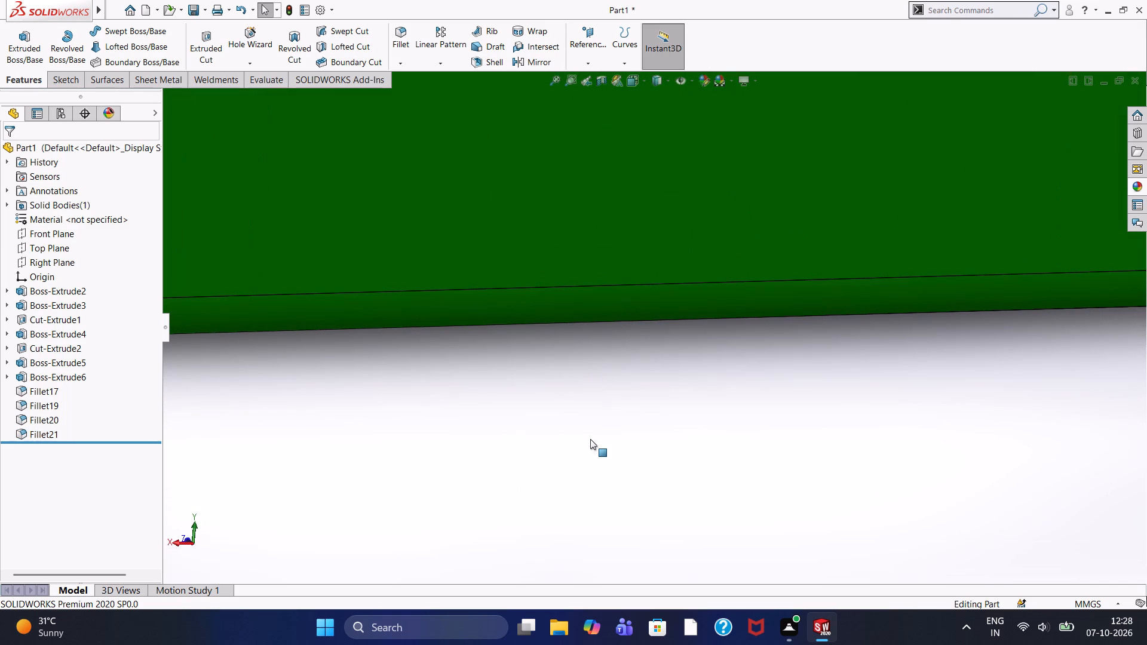
{"action": "scroll", "coordinate": [636, 367], "scroll_direction": "up", "scroll_amount": 8}
{"action": "scroll", "coordinate": [621, 349], "scroll_direction": "down", "scroll_amount": 2}
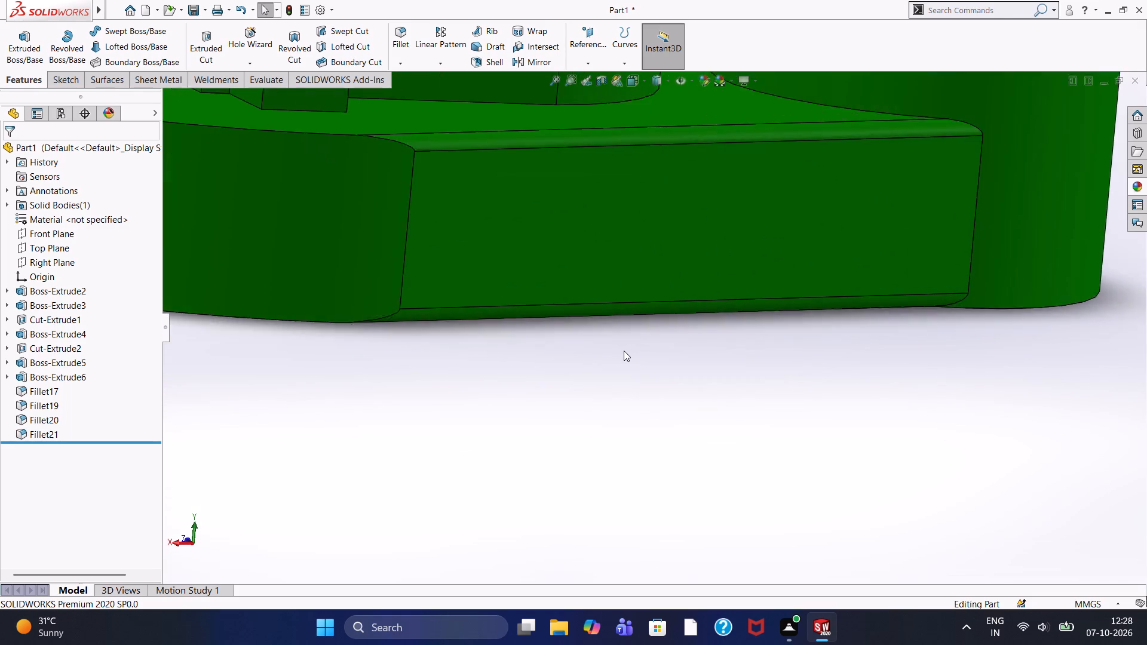
{"action": "scroll", "coordinate": [624, 351], "scroll_direction": "down", "scroll_amount": 1}
{"action": "scroll", "coordinate": [623, 349], "scroll_direction": "up", "scroll_amount": 7}
{"action": "middle_click_drag", "start_coordinate": [395, 395], "coordinate": [464, 500]}
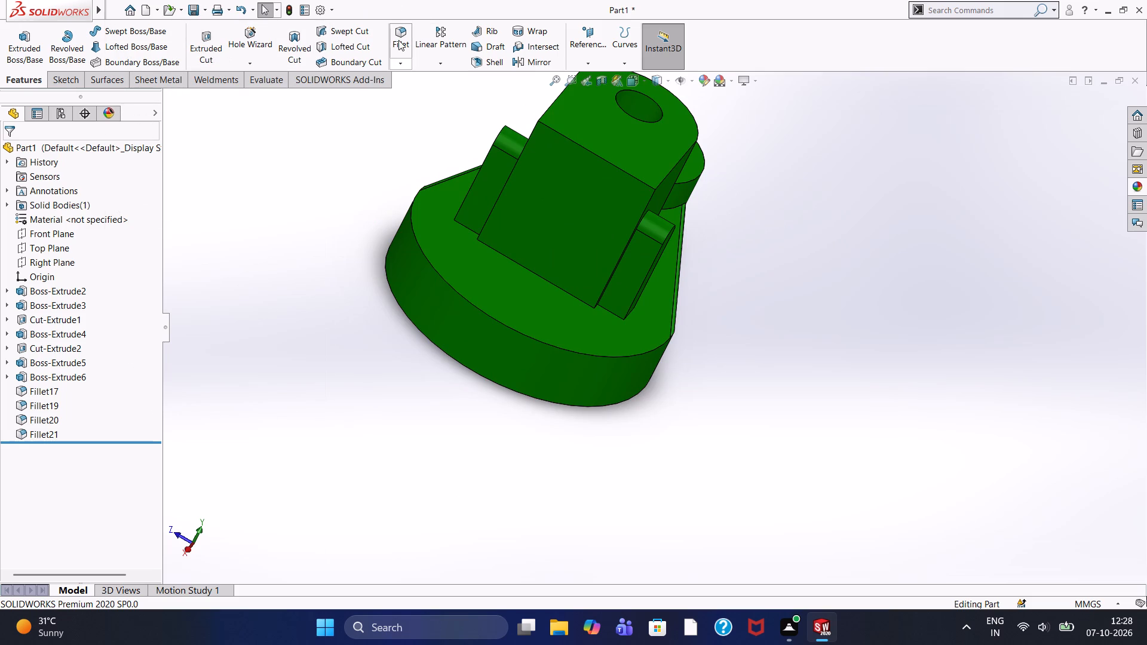
Fillet the upper curved edge of the base plate's large rounded end with a 2 mm radius.
{"action": "left_click", "coordinate": [398, 39]}
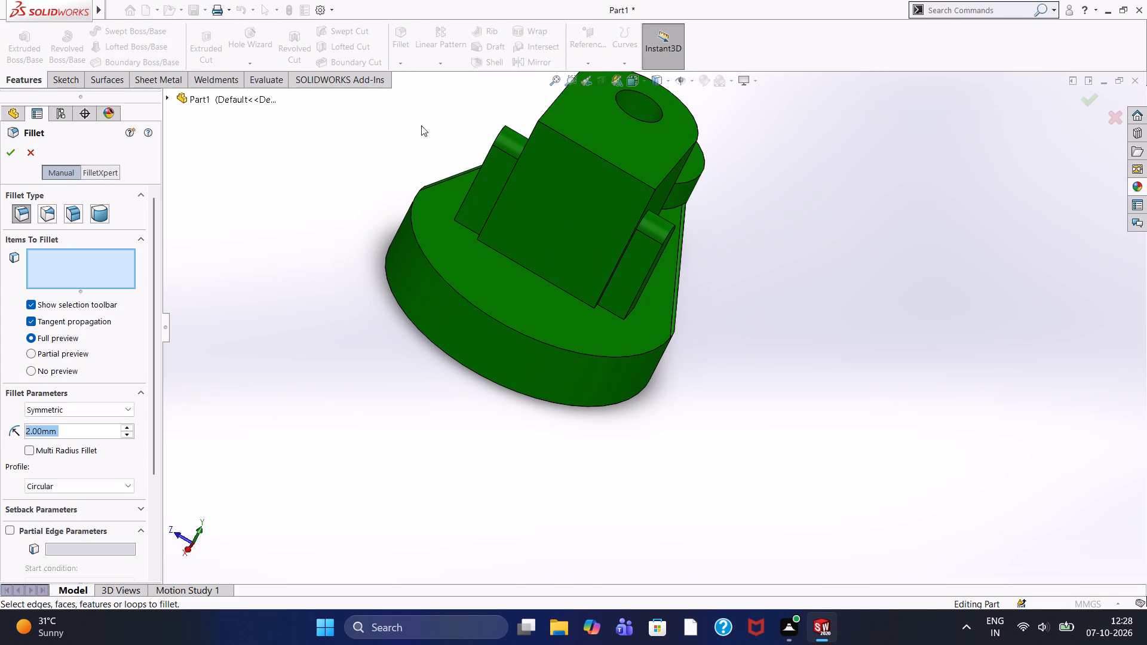
{"action": "left_click", "coordinate": [551, 345]}
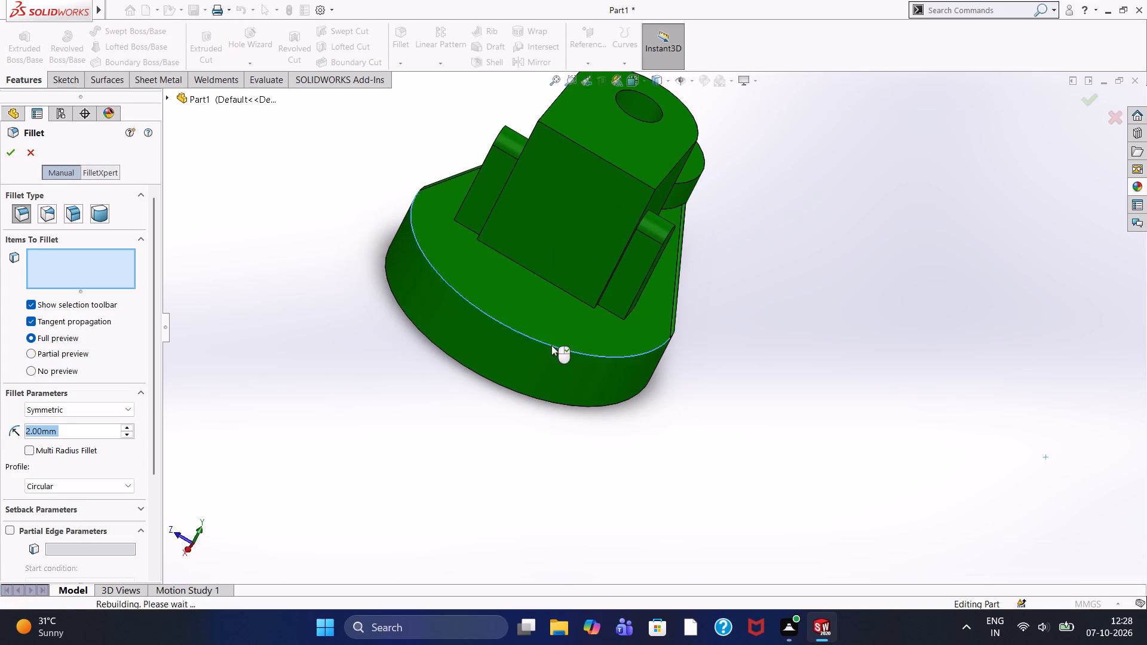
{"action": "left_click", "coordinate": [4, 150]}
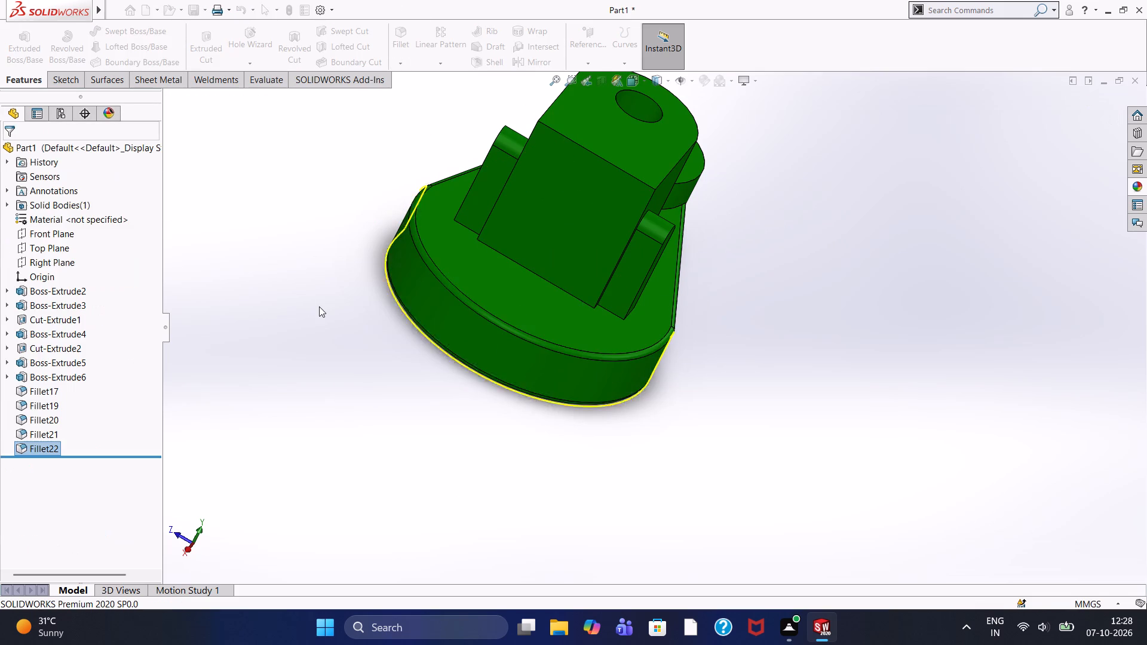
{"action": "left_click", "coordinate": [319, 306]}
Examine the base plate's filleted edges and the overall part from the front side and from obliquely above.
{"action": "middle_click_drag", "start_coordinate": [330, 308], "coordinate": [165, 266]}
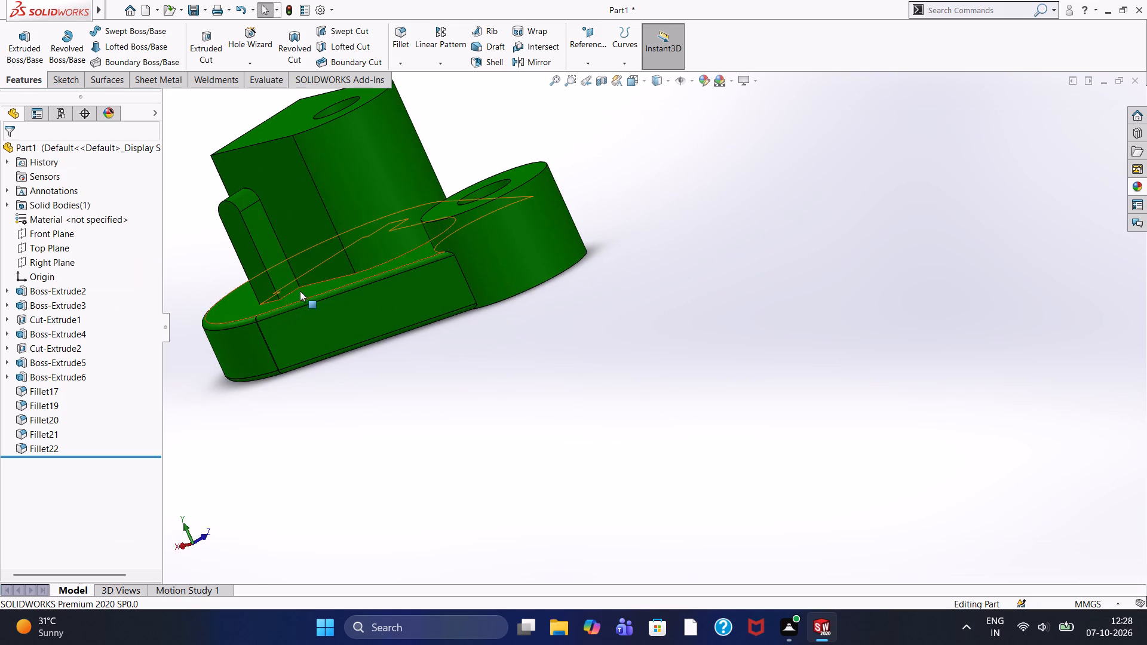
{"action": "scroll", "coordinate": [299, 290], "scroll_direction": "down", "scroll_amount": 3}
{"action": "scroll", "coordinate": [298, 291], "scroll_direction": "up", "scroll_amount": 4}
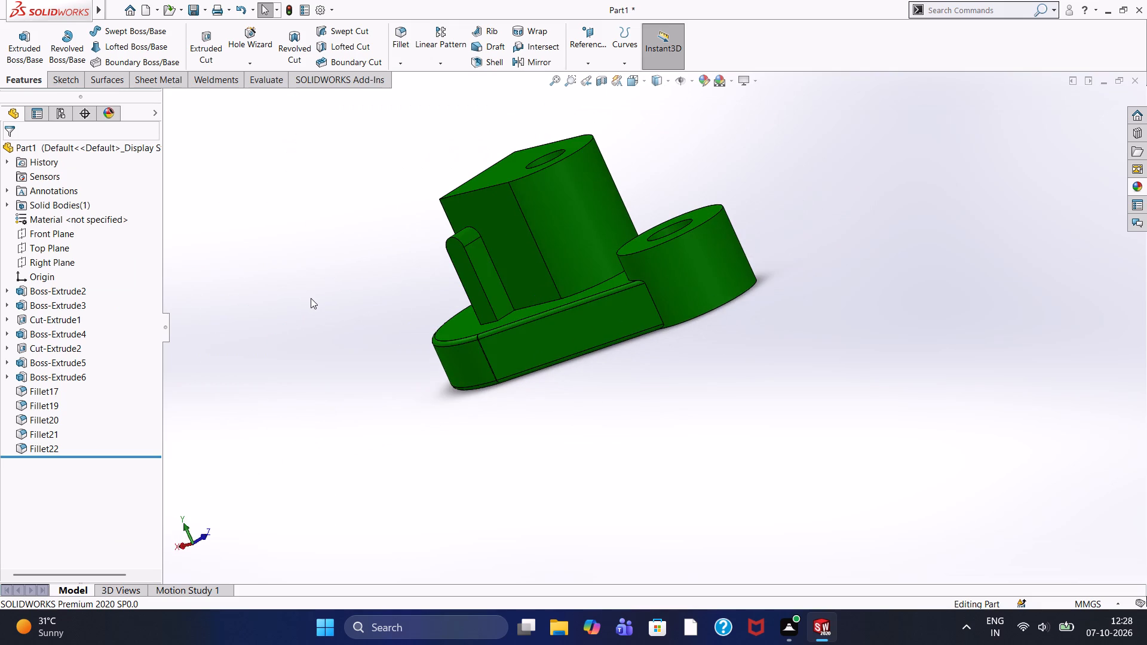
{"action": "scroll", "coordinate": [312, 299], "scroll_direction": "up", "scroll_amount": 2}
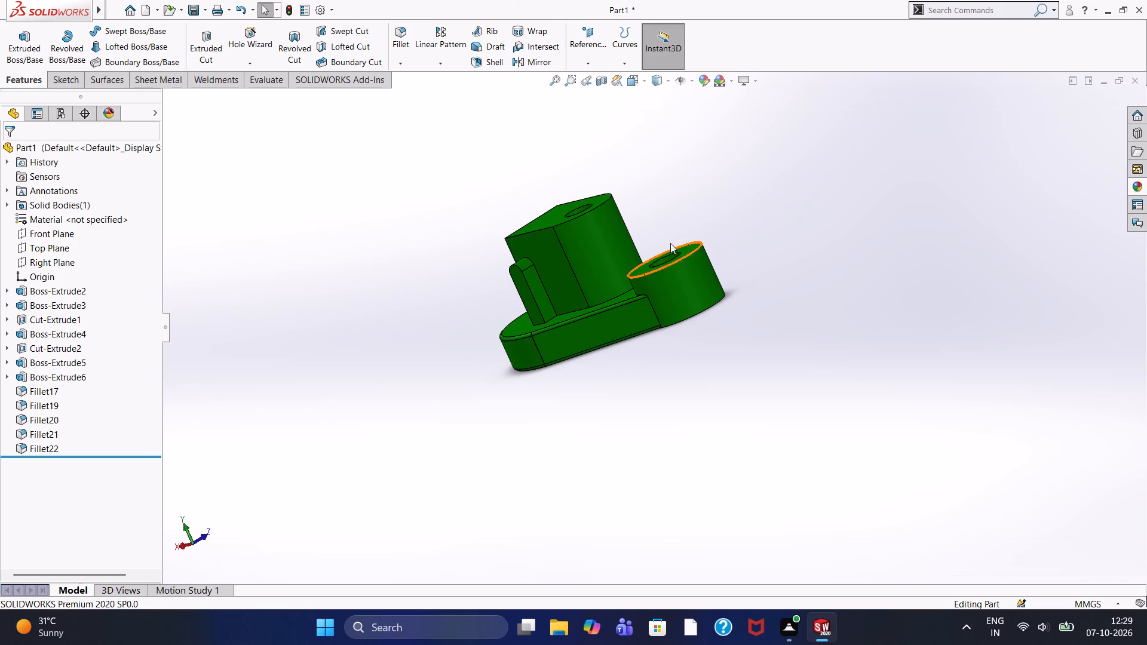
{"action": "scroll", "coordinate": [540, 260], "scroll_direction": "up", "scroll_amount": 1}
{"action": "middle_click_drag", "start_coordinate": [486, 244], "coordinate": [534, 311]}
{"action": "scroll", "coordinate": [596, 256], "scroll_direction": "down", "scroll_amount": 5}
{"action": "scroll", "coordinate": [602, 251], "scroll_direction": "up", "scroll_amount": 3}
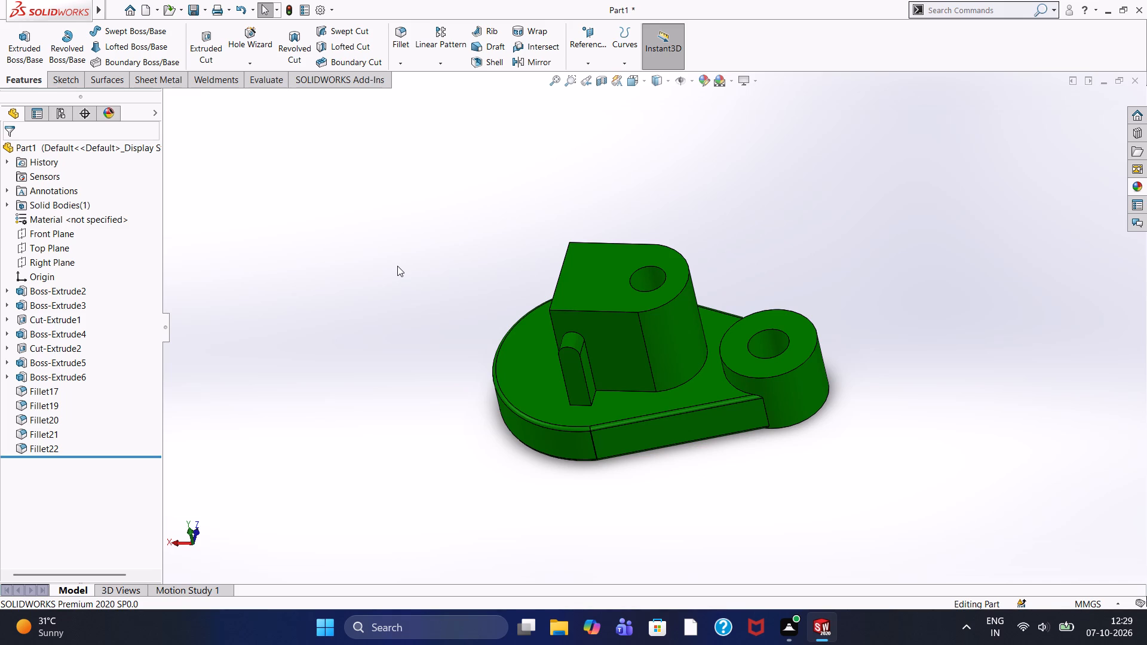
{"action": "middle_click_drag", "start_coordinate": [524, 208], "coordinate": [534, 220]}
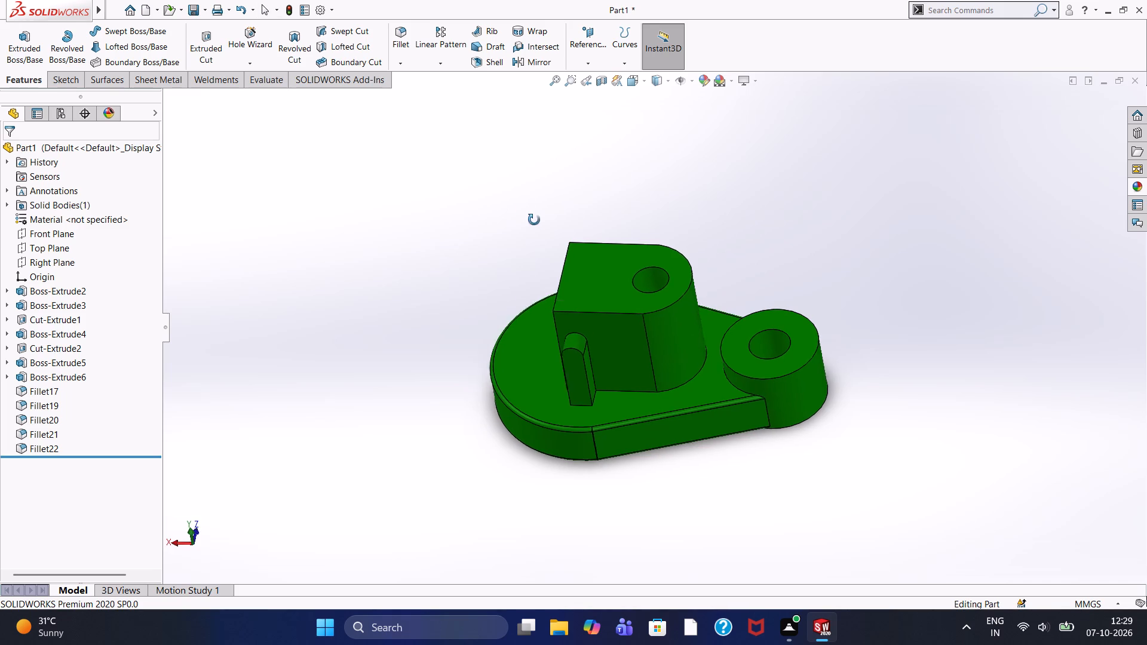
{"action": "middle_click_drag", "start_coordinate": [534, 220], "coordinate": [545, 235]}
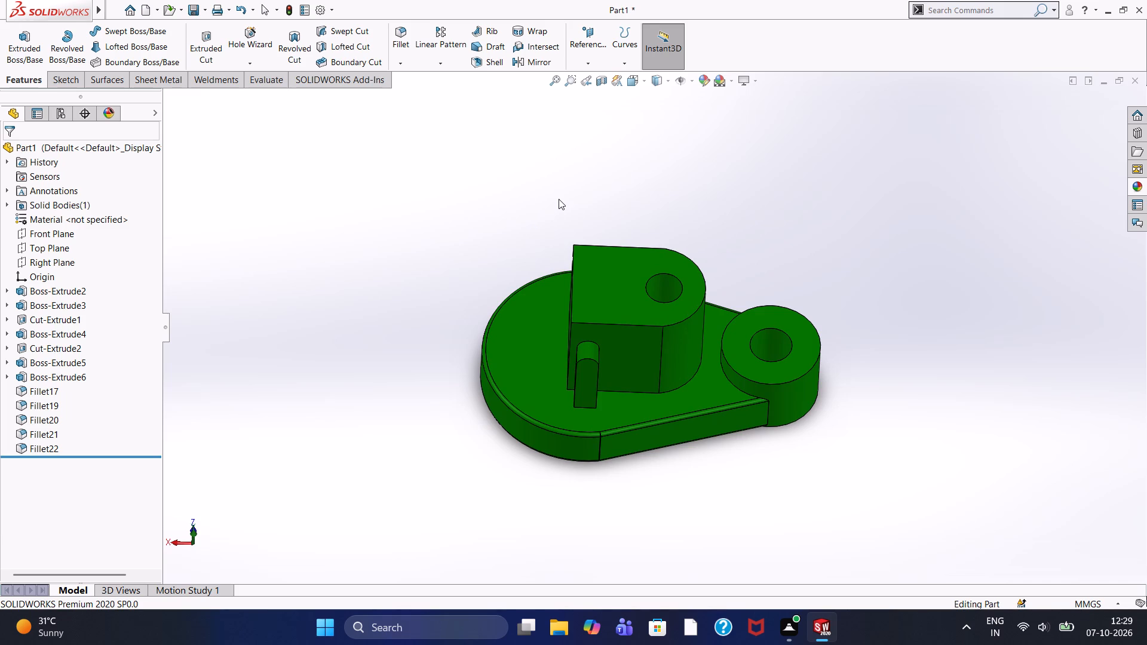
{"action": "scroll", "coordinate": [559, 199], "scroll_direction": "up", "scroll_amount": 2}
{"action": "scroll", "coordinate": [576, 234], "scroll_direction": "down", "scroll_amount": 2}
{"action": "scroll", "coordinate": [576, 234], "scroll_direction": "up", "scroll_amount": 2}
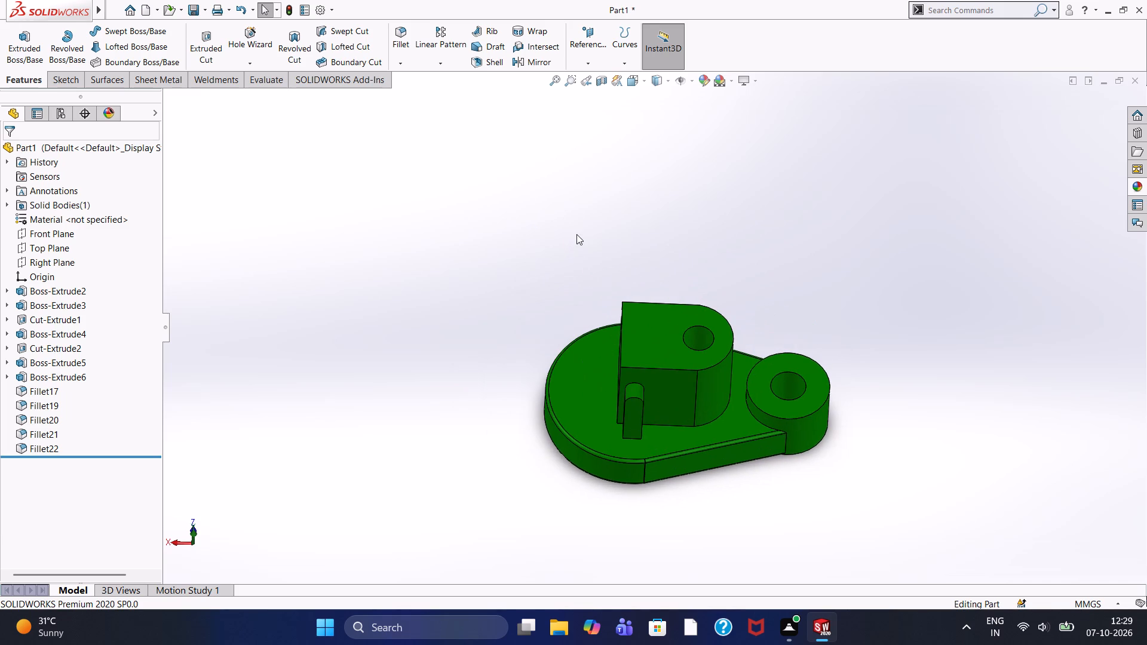
{"action": "scroll", "coordinate": [558, 174], "scroll_direction": "up", "scroll_amount": 1}
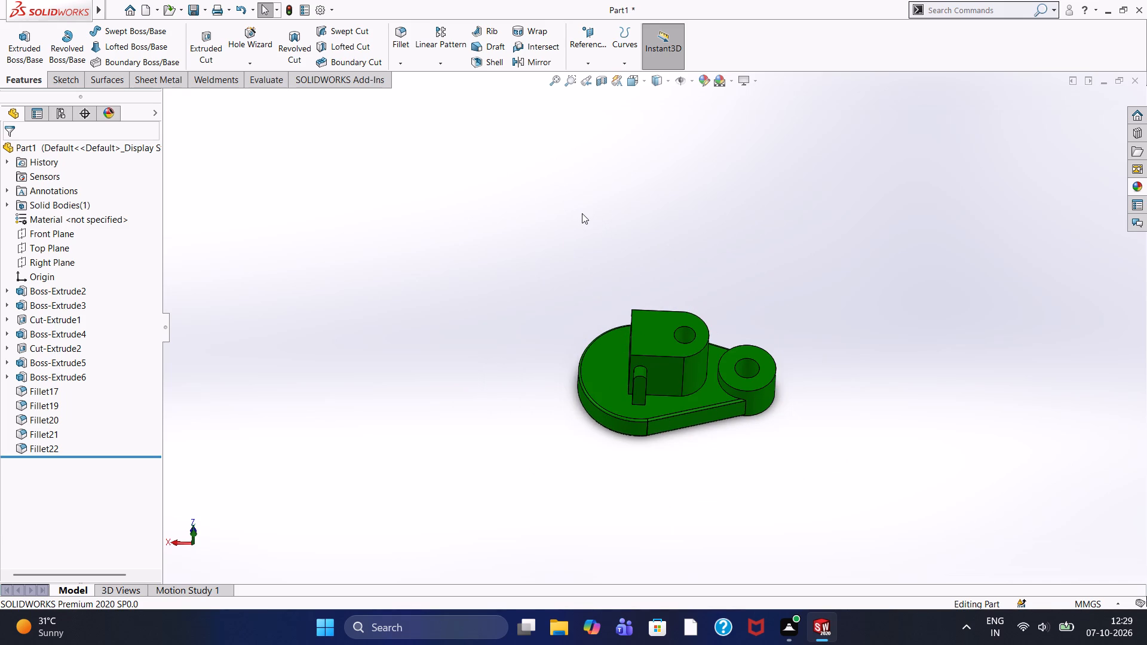
{"action": "scroll", "coordinate": [587, 214], "scroll_direction": "up", "scroll_amount": 3}
{"action": "scroll", "coordinate": [682, 337], "scroll_direction": "down", "scroll_amount": 2}
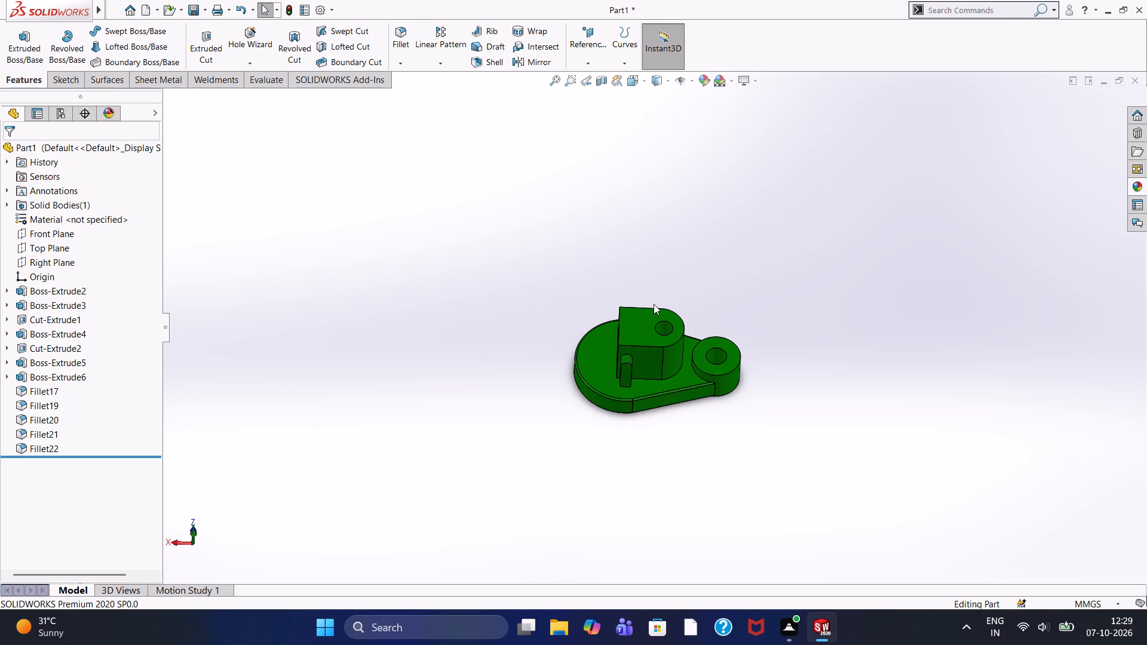
{"action": "scroll", "coordinate": [654, 304], "scroll_direction": "down", "scroll_amount": 3}
{"action": "scroll", "coordinate": [682, 360], "scroll_direction": "up", "scroll_amount": 1}
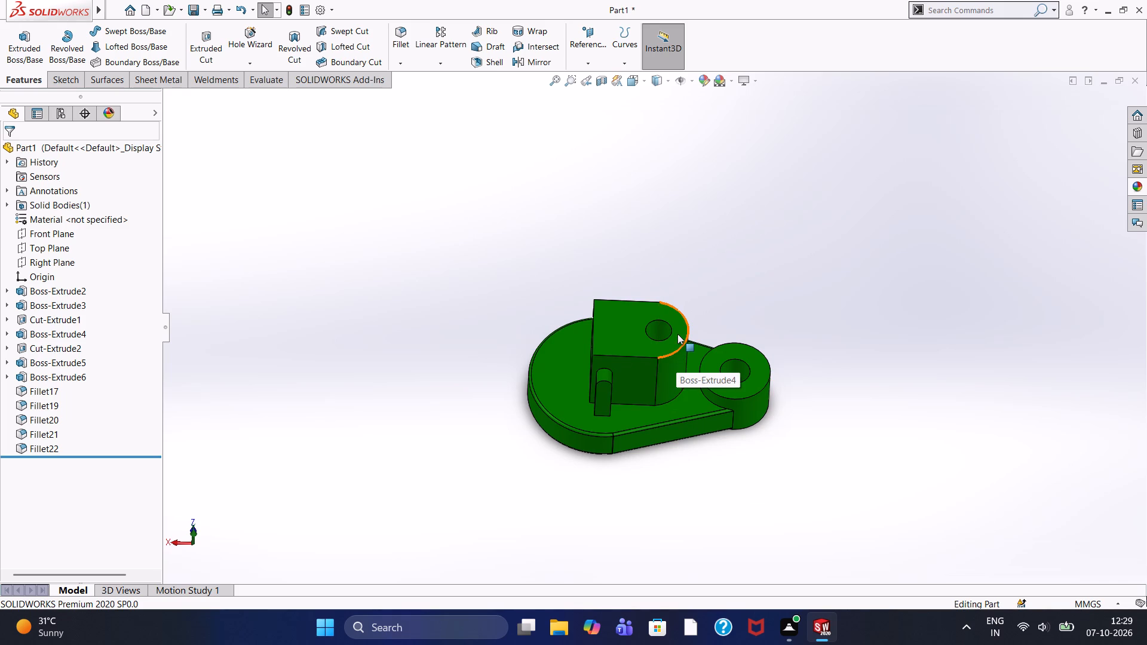
{"action": "scroll", "coordinate": [679, 486], "scroll_direction": "down", "scroll_amount": 4}
{"action": "scroll", "coordinate": [621, 249], "scroll_direction": "up", "scroll_amount": 4}
{"action": "middle_click_drag", "start_coordinate": [620, 162], "coordinate": [630, 189]}
{"action": "middle_click", "coordinate": [630, 189]}
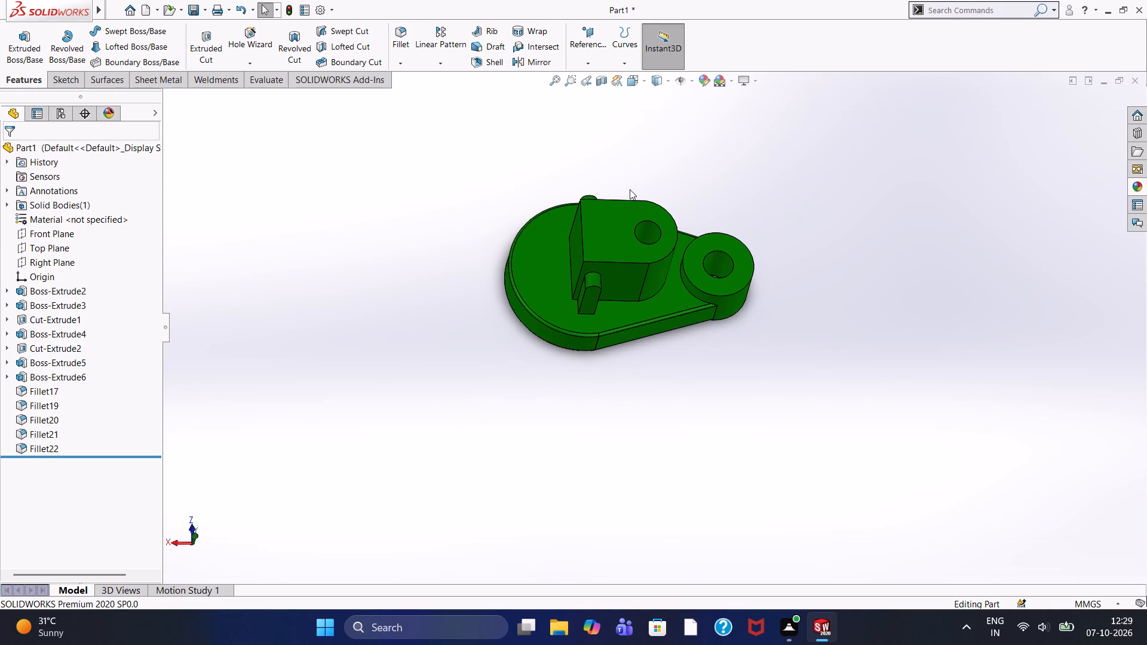
Examine the upright block, the side ribs and the round boss with its hole from above, near and far.
{"action": "scroll", "coordinate": [675, 247], "scroll_direction": "down", "scroll_amount": 3}
{"action": "scroll", "coordinate": [655, 254], "scroll_direction": "up", "scroll_amount": 1}
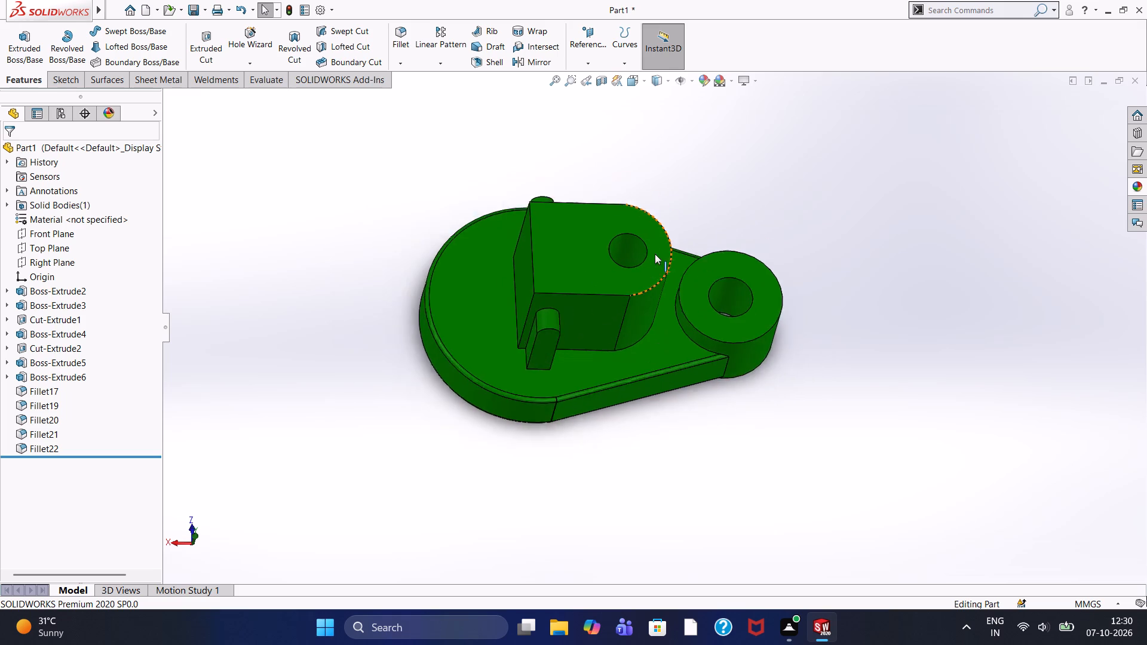
{"action": "scroll", "coordinate": [655, 254], "scroll_direction": "up", "scroll_amount": 2}
{"action": "left_click", "coordinate": [621, 205]}
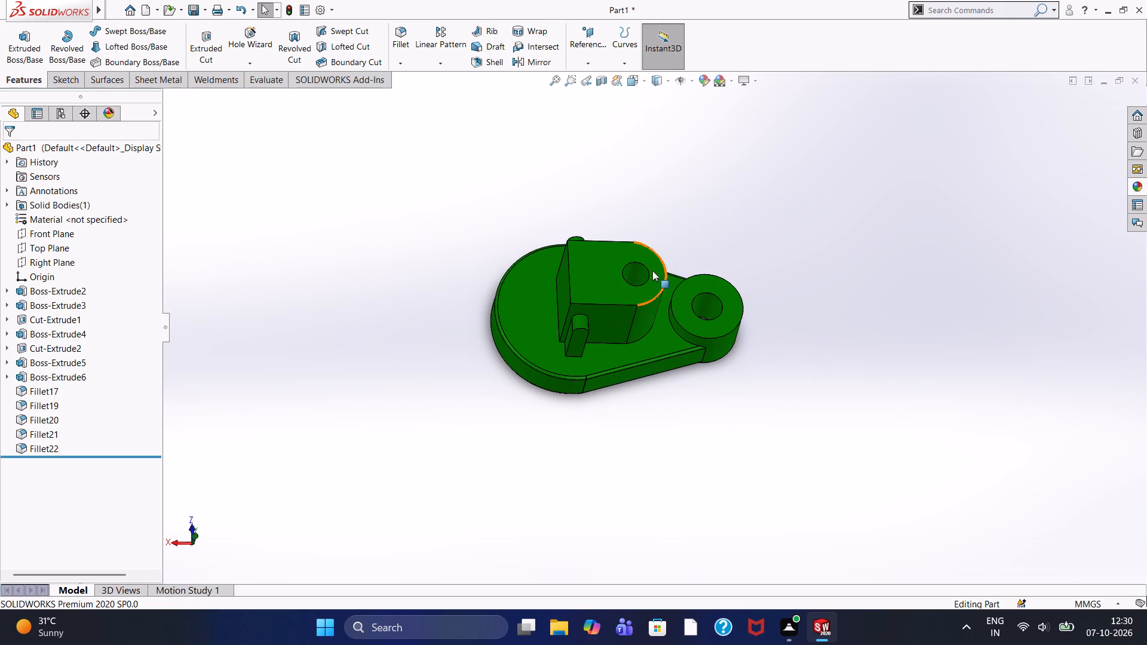
{"action": "middle_click_drag", "start_coordinate": [654, 211], "coordinate": [659, 236]}
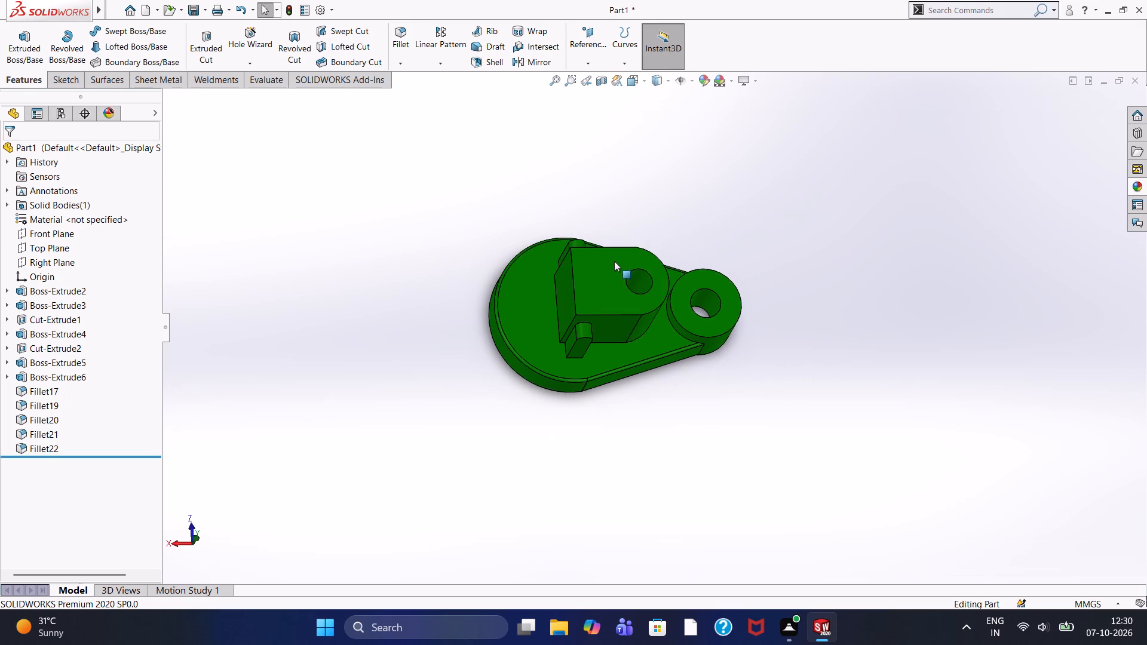
{"action": "scroll", "coordinate": [610, 256], "scroll_direction": "down", "scroll_amount": 6}
{"action": "scroll", "coordinate": [650, 229], "scroll_direction": "up", "scroll_amount": 1}
{"action": "middle_click_drag", "start_coordinate": [646, 225], "coordinate": [642, 213]}
{"action": "middle_click_drag", "start_coordinate": [660, 234], "coordinate": [652, 201]}
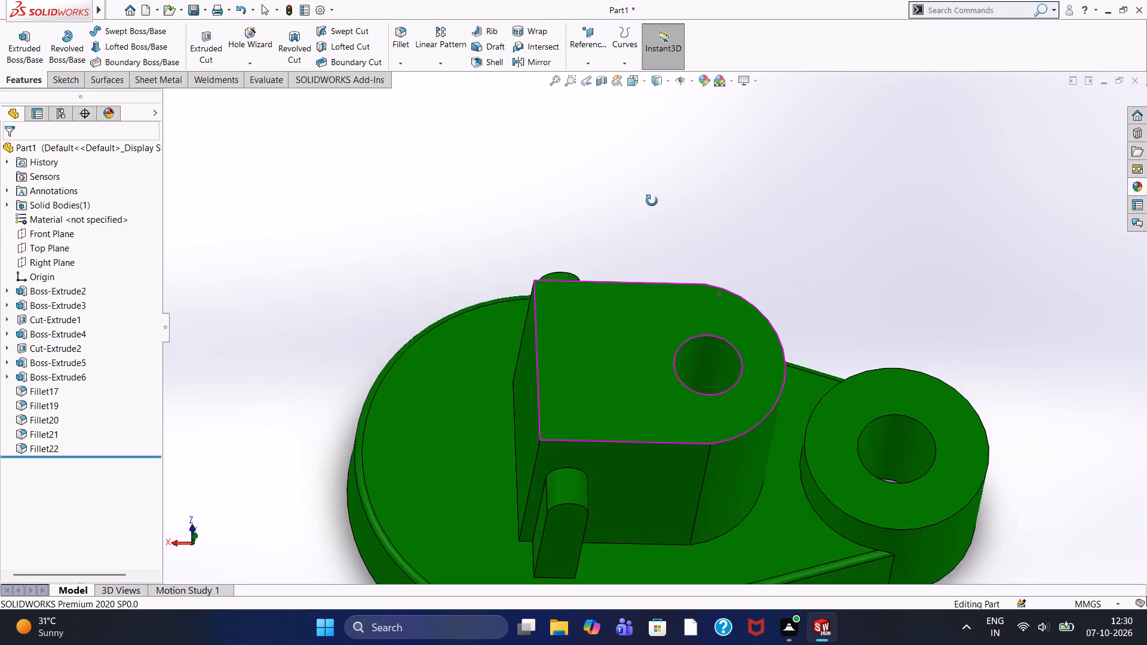
{"action": "middle_click_drag", "start_coordinate": [652, 201], "coordinate": [650, 192]}
{"action": "middle_click_drag", "start_coordinate": [656, 216], "coordinate": [661, 245]}
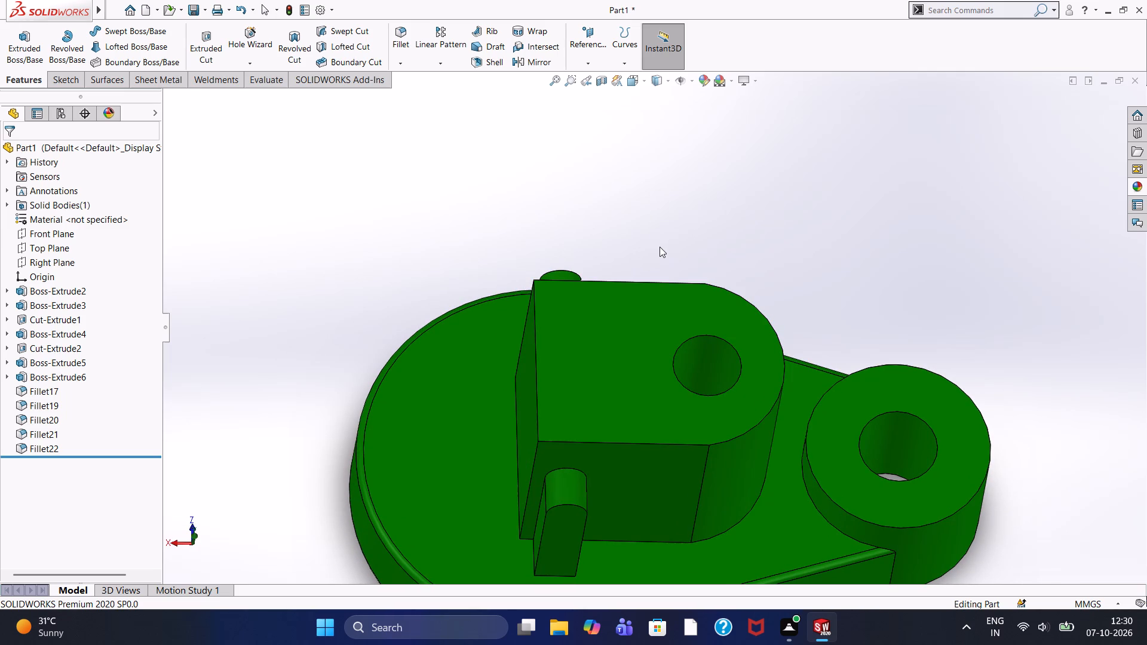
{"action": "scroll", "coordinate": [660, 247], "scroll_direction": "down", "scroll_amount": 2}
{"action": "scroll", "coordinate": [660, 247], "scroll_direction": "up", "scroll_amount": 5}
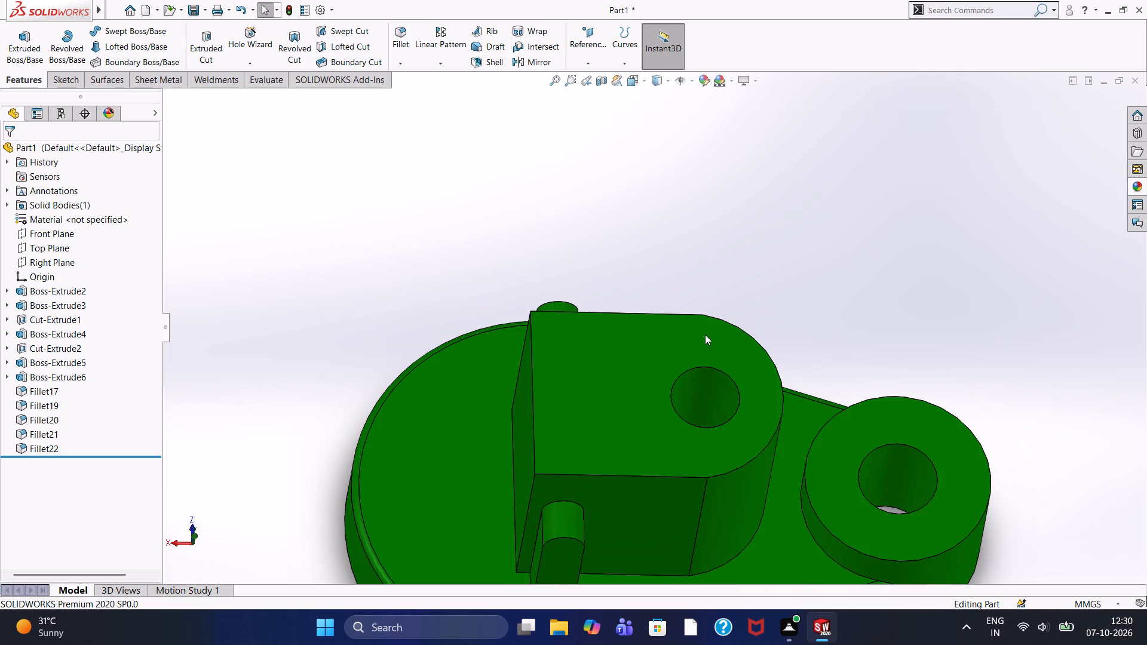
{"action": "scroll", "coordinate": [773, 485], "scroll_direction": "up", "scroll_amount": 4}
{"action": "middle_click_drag", "start_coordinate": [743, 485], "coordinate": [734, 535]}
{"action": "middle_click", "coordinate": [734, 535]}
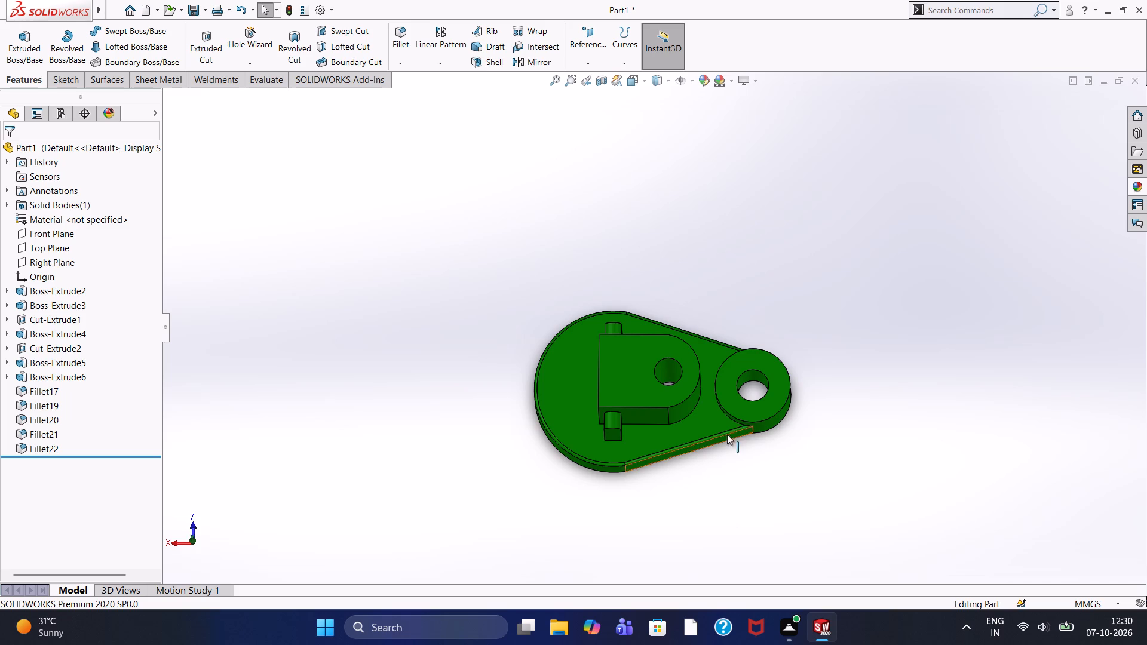
{"action": "scroll", "coordinate": [731, 403], "scroll_direction": "up", "scroll_amount": 3}
{"action": "scroll", "coordinate": [731, 403], "scroll_direction": "down", "scroll_amount": 5}
{"action": "scroll", "coordinate": [642, 266], "scroll_direction": "down", "scroll_amount": 2}
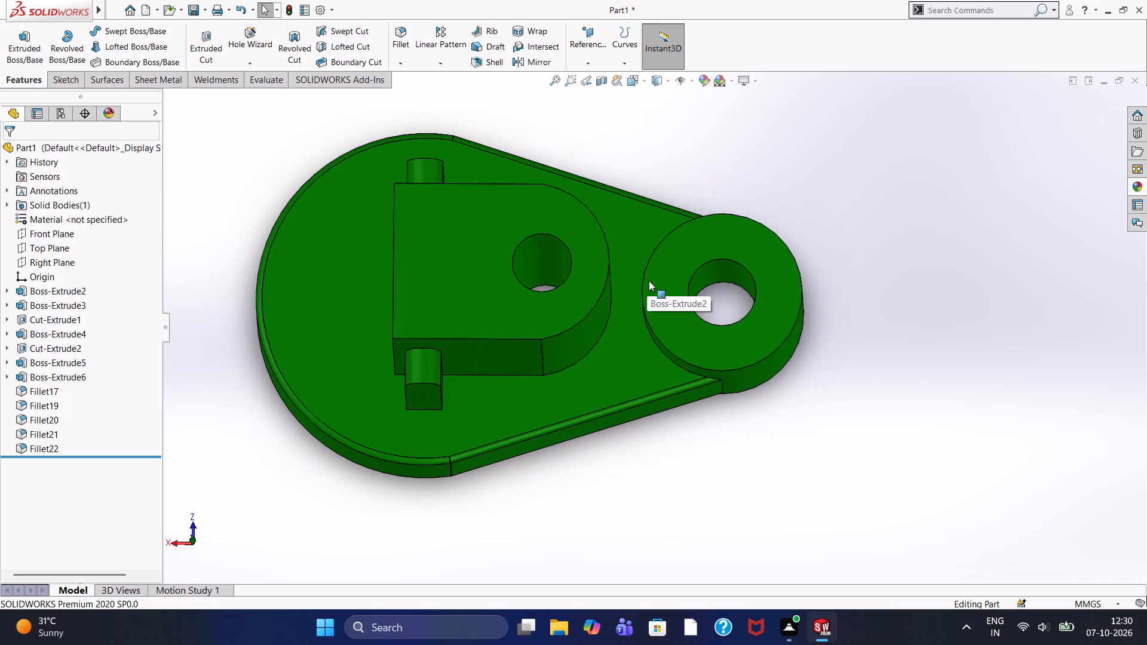
{"action": "scroll", "coordinate": [649, 282], "scroll_direction": "down", "scroll_amount": 4}
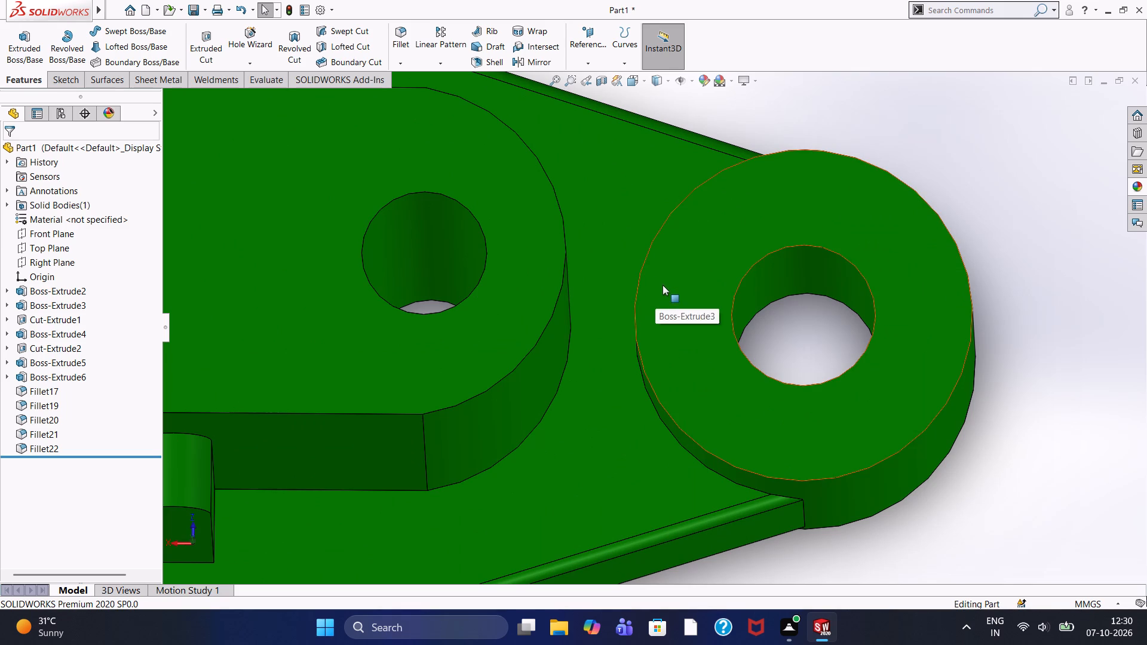
{"action": "scroll", "coordinate": [684, 224], "scroll_direction": "up", "scroll_amount": 4}
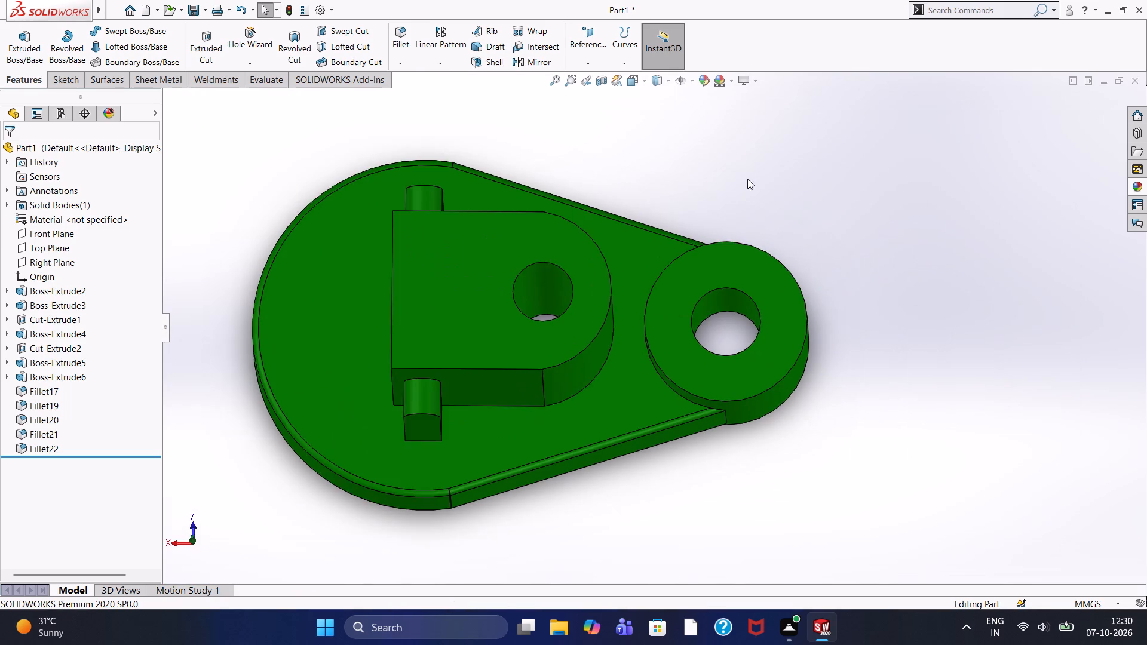
Examine the finished part from oblique angles, checking the upright block, round boss and filleted plate edges.
{"action": "middle_click_drag", "start_coordinate": [748, 176], "coordinate": [720, 149]}
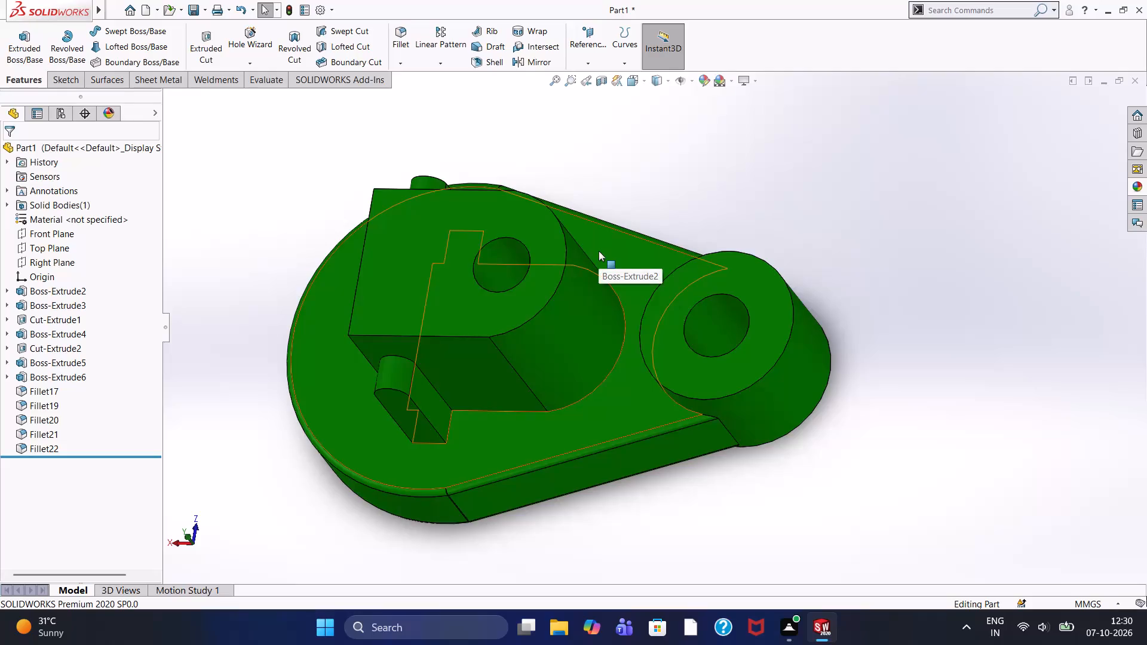
{"action": "scroll", "coordinate": [599, 251], "scroll_direction": "up", "scroll_amount": 2}
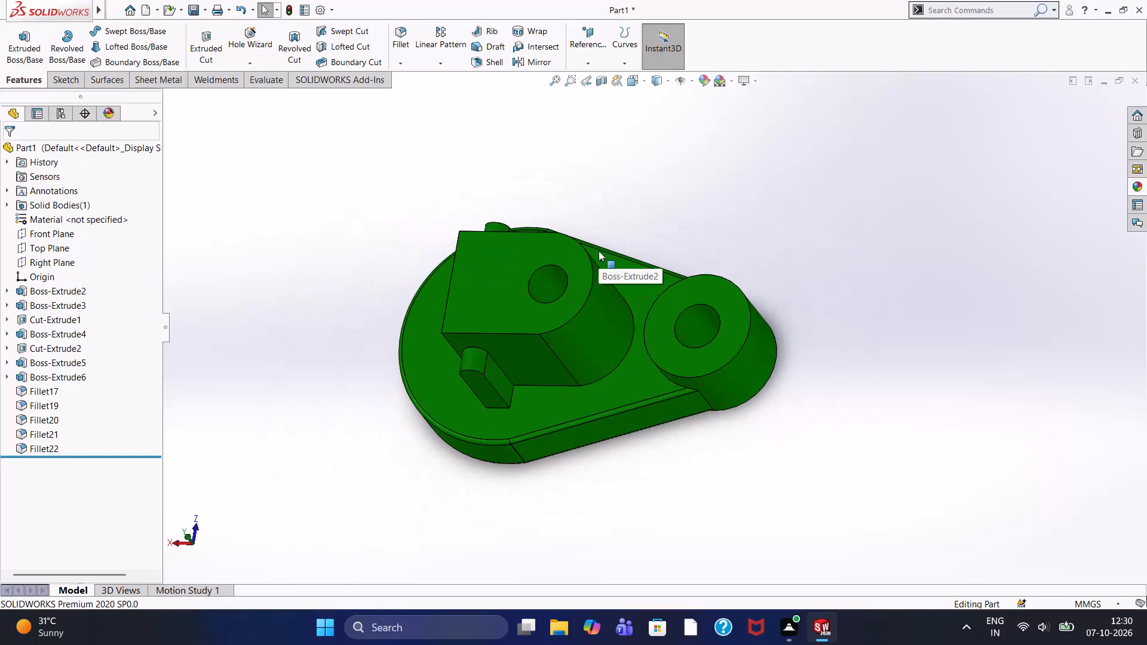
{"action": "scroll", "coordinate": [599, 251], "scroll_direction": "down", "scroll_amount": 2}
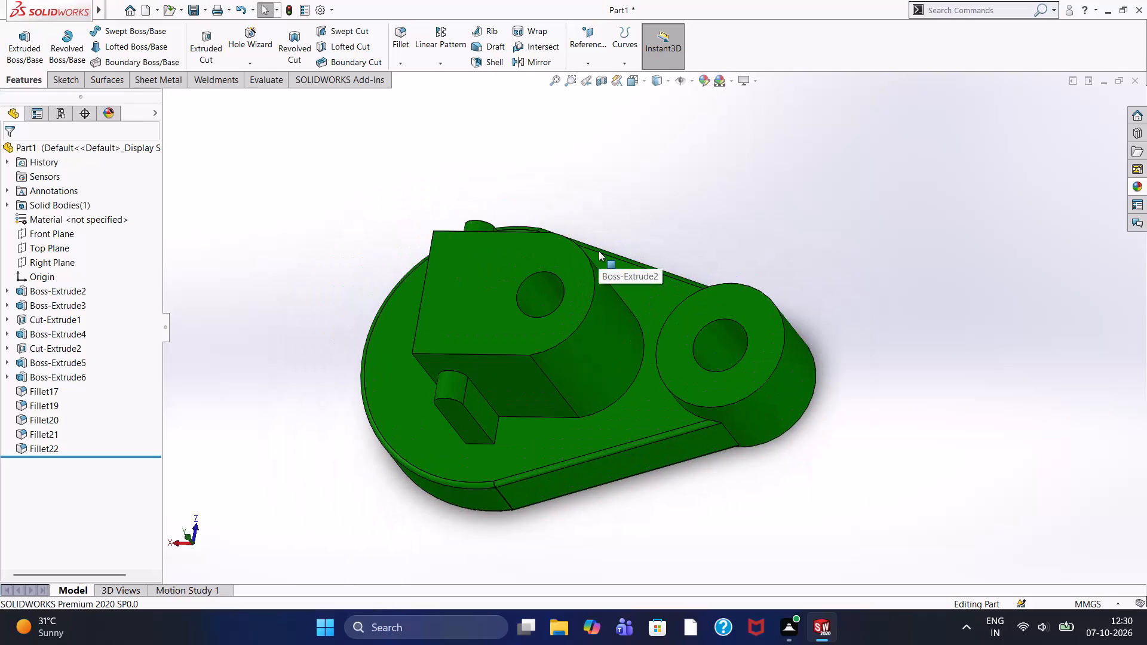
{"action": "scroll", "coordinate": [599, 251], "scroll_direction": "down", "scroll_amount": 1}
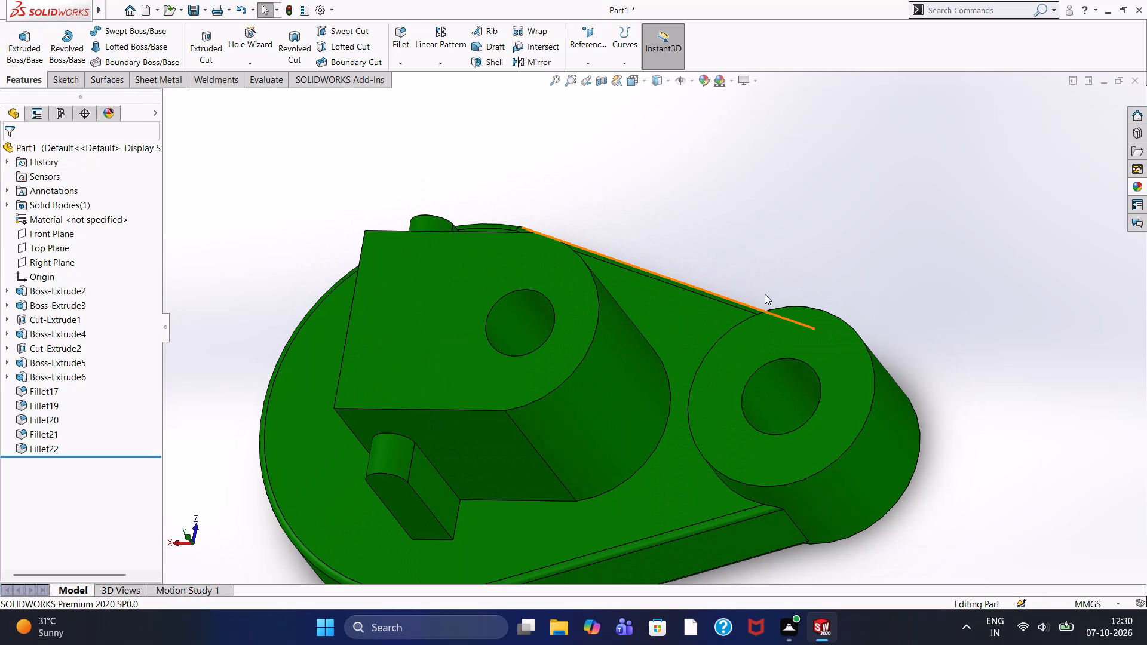
{"action": "scroll", "coordinate": [744, 288], "scroll_direction": "up", "scroll_amount": 4}
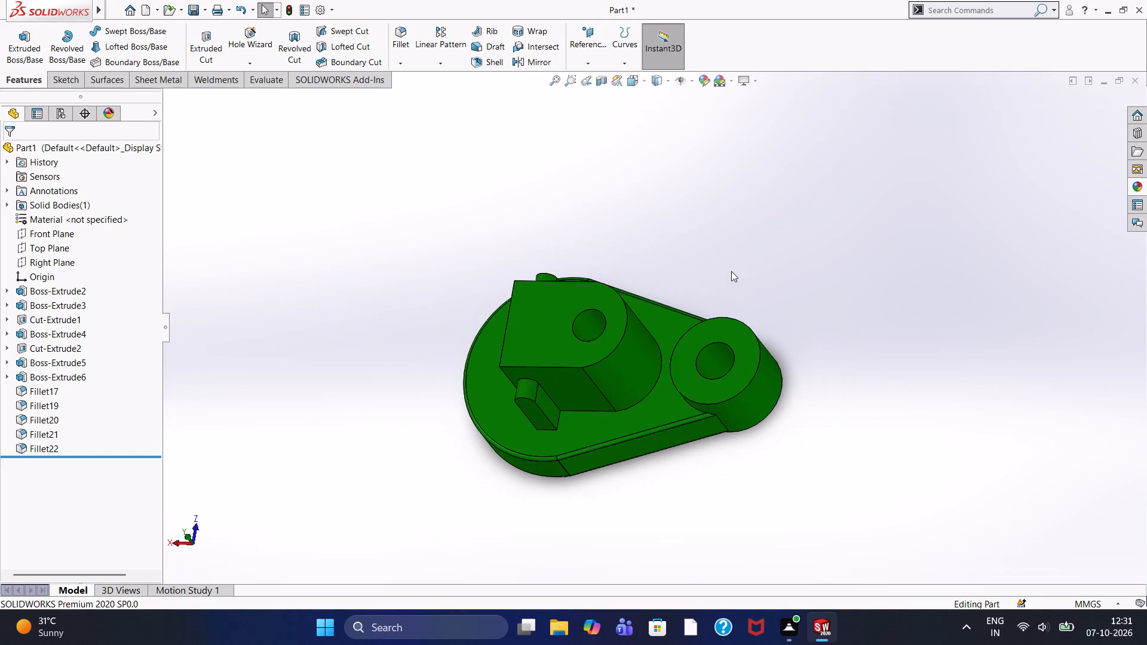
{"action": "middle_click_drag", "start_coordinate": [731, 271], "coordinate": [739, 263]}
{"action": "middle_click", "coordinate": [740, 263]}
{"action": "scroll", "coordinate": [740, 265], "scroll_direction": "down", "scroll_amount": 1}
{"action": "scroll", "coordinate": [734, 269], "scroll_direction": "up", "scroll_amount": 1}
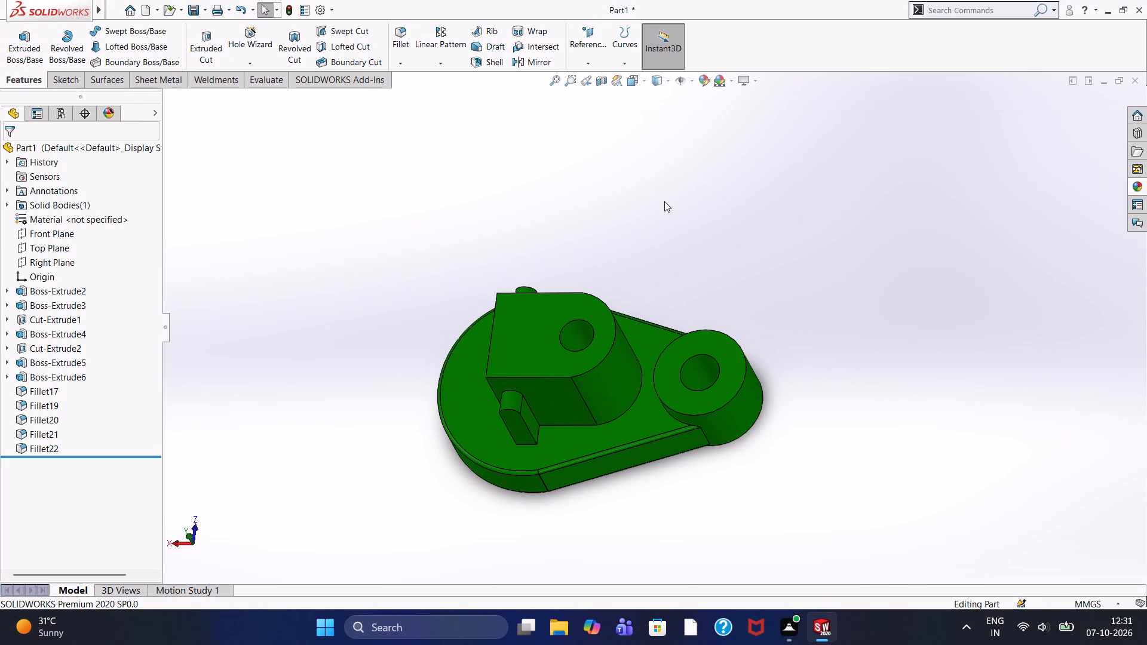
{"action": "middle_click_drag", "start_coordinate": [667, 191], "coordinate": [692, 195]}
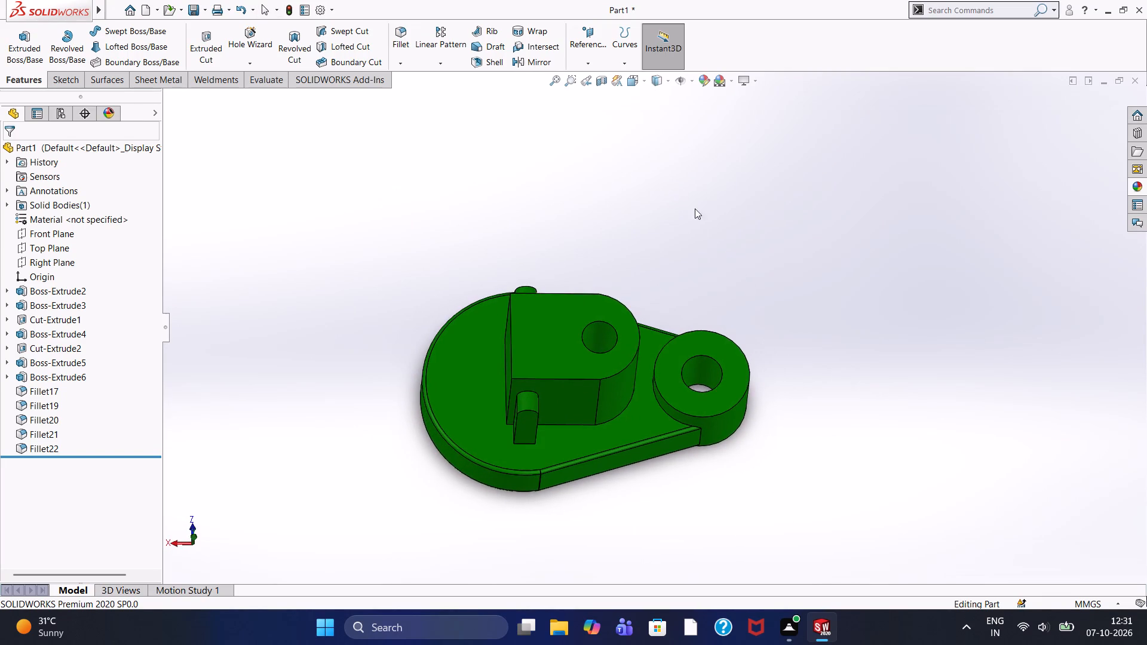
{"action": "middle_click_drag", "start_coordinate": [685, 225], "coordinate": [650, 142]}
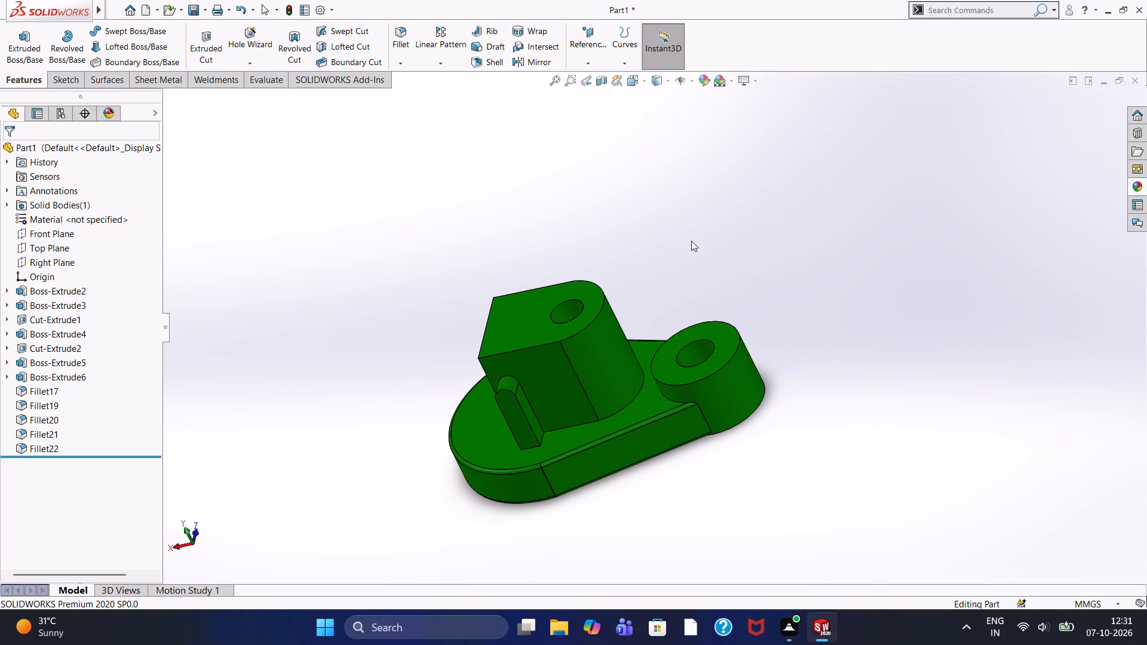
{"action": "scroll", "coordinate": [710, 274], "scroll_direction": "down", "scroll_amount": 3}
{"action": "scroll", "coordinate": [647, 317], "scroll_direction": "up", "scroll_amount": 3}
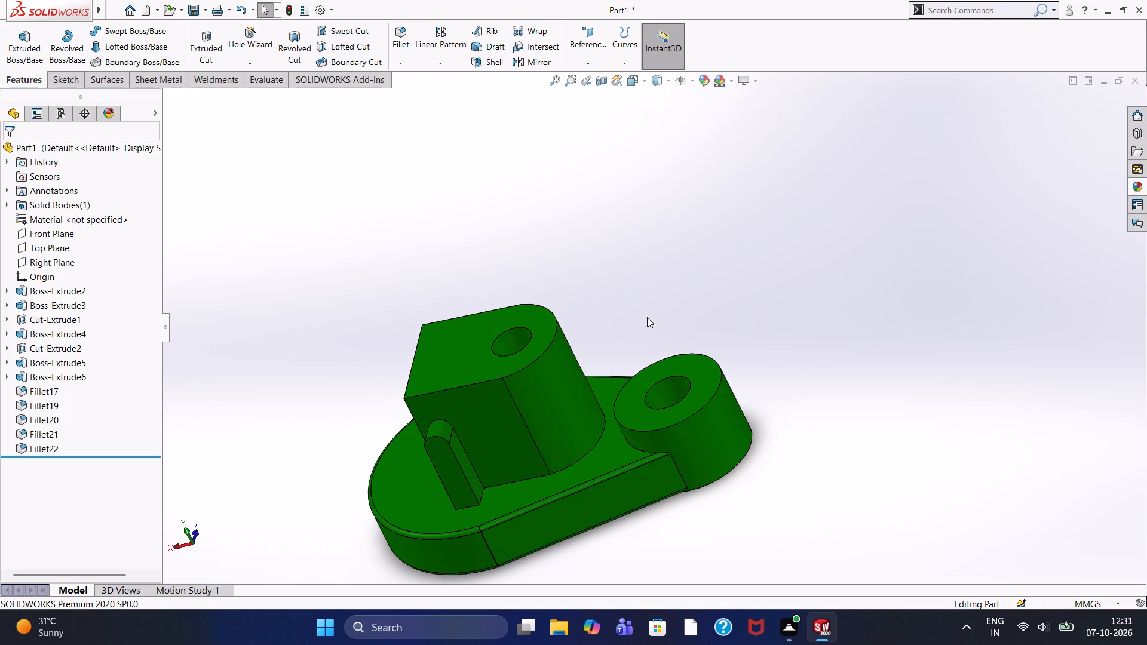
{"action": "scroll", "coordinate": [743, 282], "scroll_direction": "down", "scroll_amount": 1}
{"action": "middle_click_drag", "start_coordinate": [742, 282], "coordinate": [756, 302]}
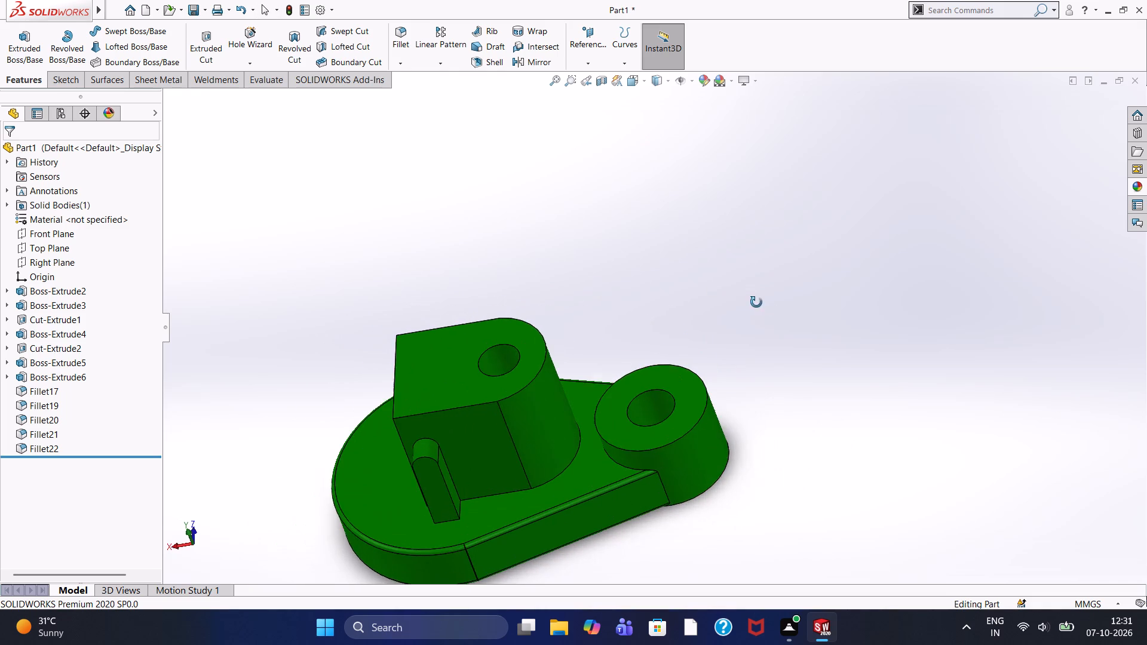
{"action": "middle_click_drag", "start_coordinate": [756, 302], "coordinate": [759, 311]}
{"action": "scroll", "coordinate": [755, 306], "scroll_direction": "down", "scroll_amount": 2}
{"action": "scroll", "coordinate": [693, 301], "scroll_direction": "up", "scroll_amount": 1}
{"action": "scroll", "coordinate": [666, 299], "scroll_direction": "down", "scroll_amount": 1}
{"action": "scroll", "coordinate": [639, 304], "scroll_direction": "up", "scroll_amount": 1}
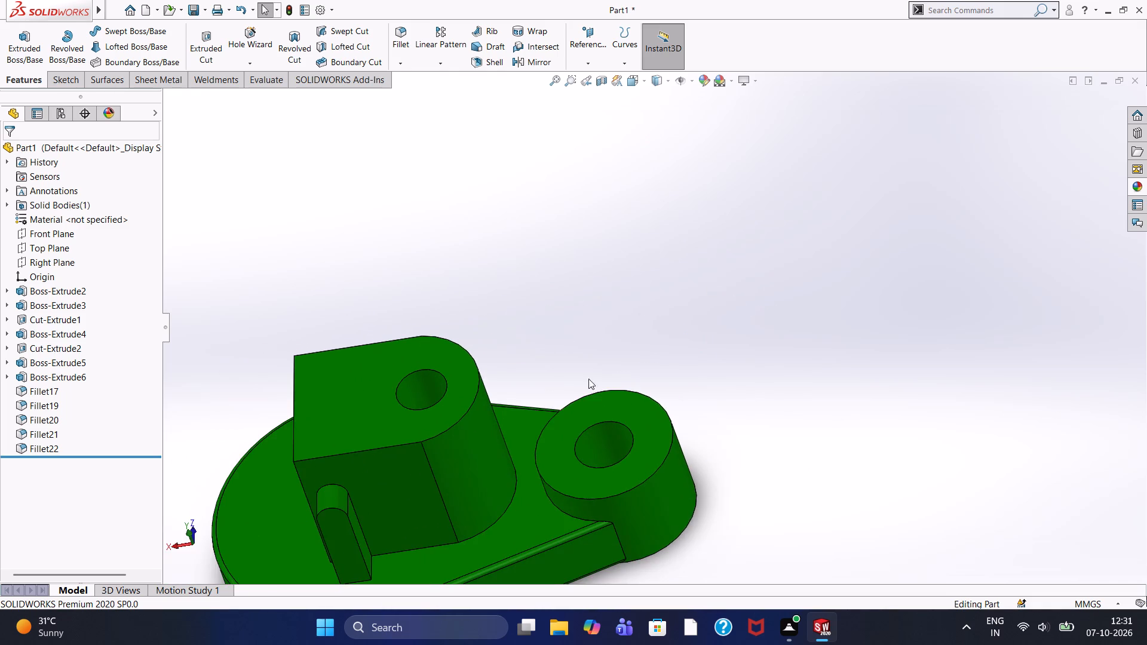
Examine the whole part from the end, from below and from the front, checking the block, rib and plate underside.
{"action": "scroll", "coordinate": [575, 424], "scroll_direction": "up", "scroll_amount": 3}
{"action": "scroll", "coordinate": [677, 260], "scroll_direction": "down", "scroll_amount": 2}
{"action": "scroll", "coordinate": [519, 327], "scroll_direction": "up", "scroll_amount": 4}
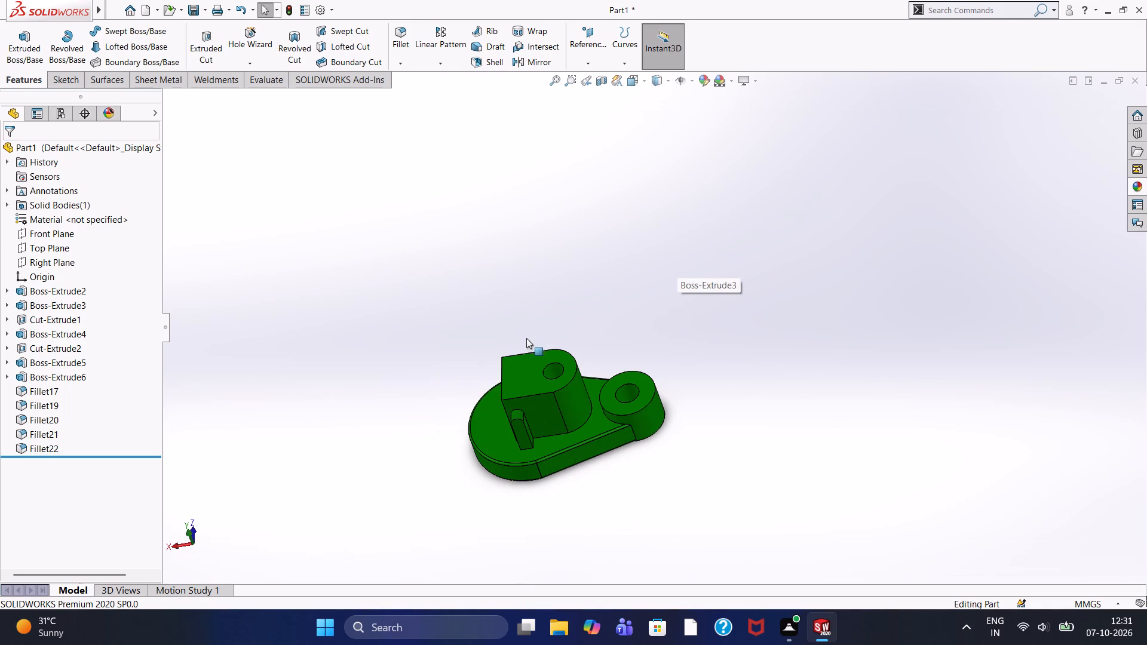
{"action": "middle_click_drag", "start_coordinate": [443, 309], "coordinate": [556, 228]}
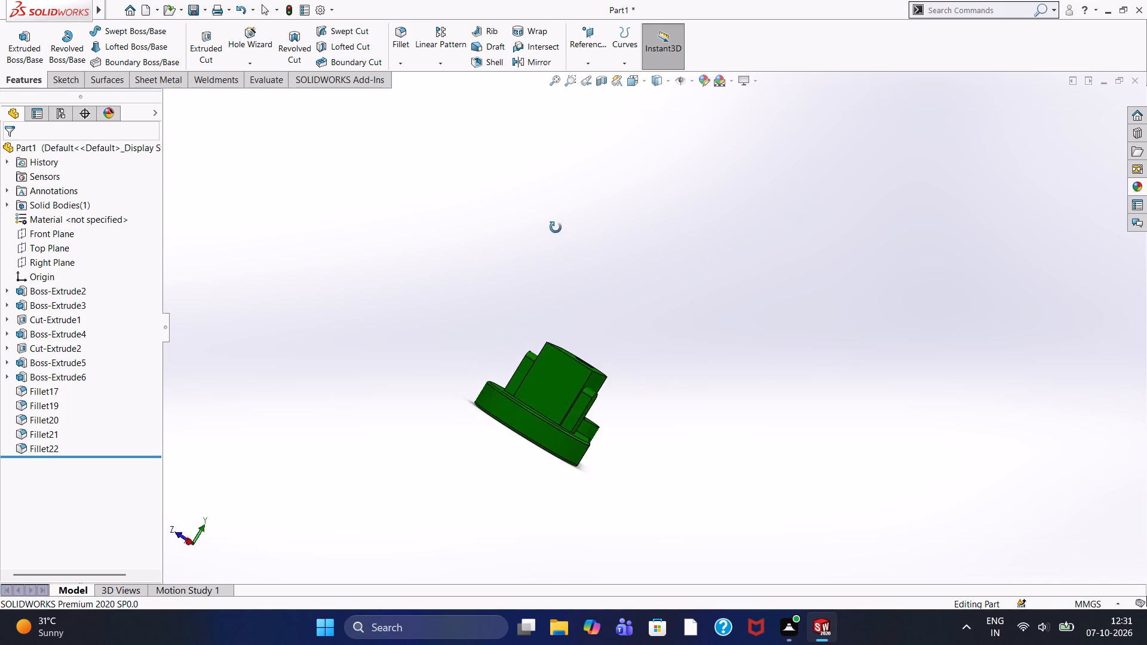
{"action": "middle_click_drag", "start_coordinate": [556, 228], "coordinate": [709, 324]}
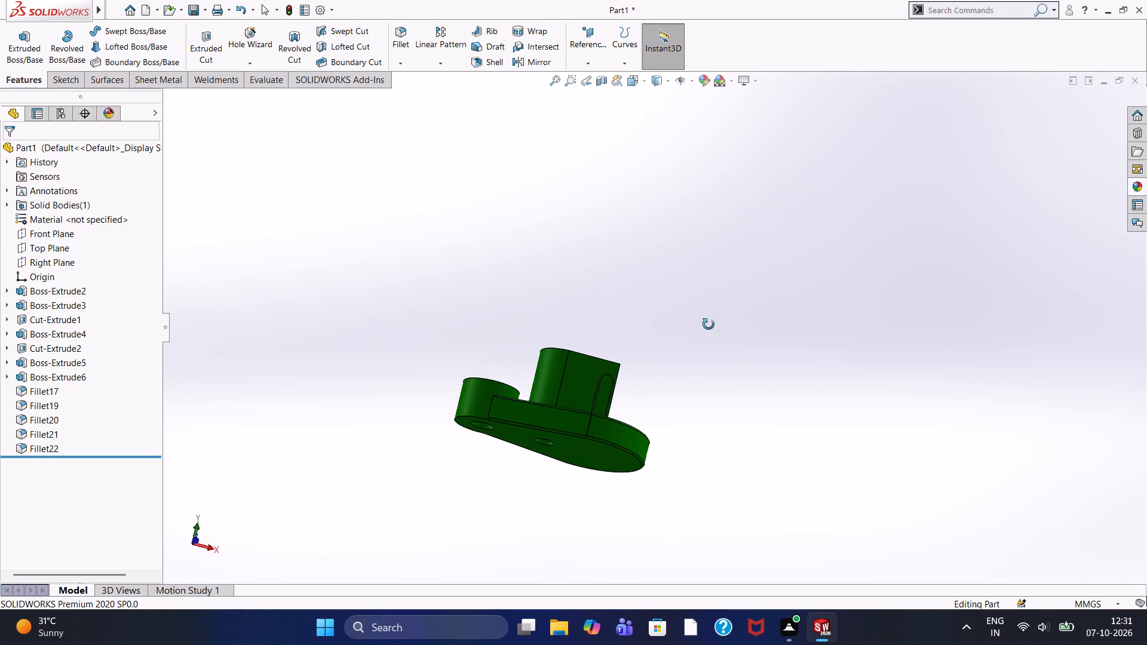
{"action": "middle_click_drag", "start_coordinate": [709, 324], "coordinate": [713, 325]}
{"action": "scroll", "coordinate": [563, 382], "scroll_direction": "down", "scroll_amount": 5}
{"action": "middle_click_drag", "start_coordinate": [478, 287], "coordinate": [483, 336]}
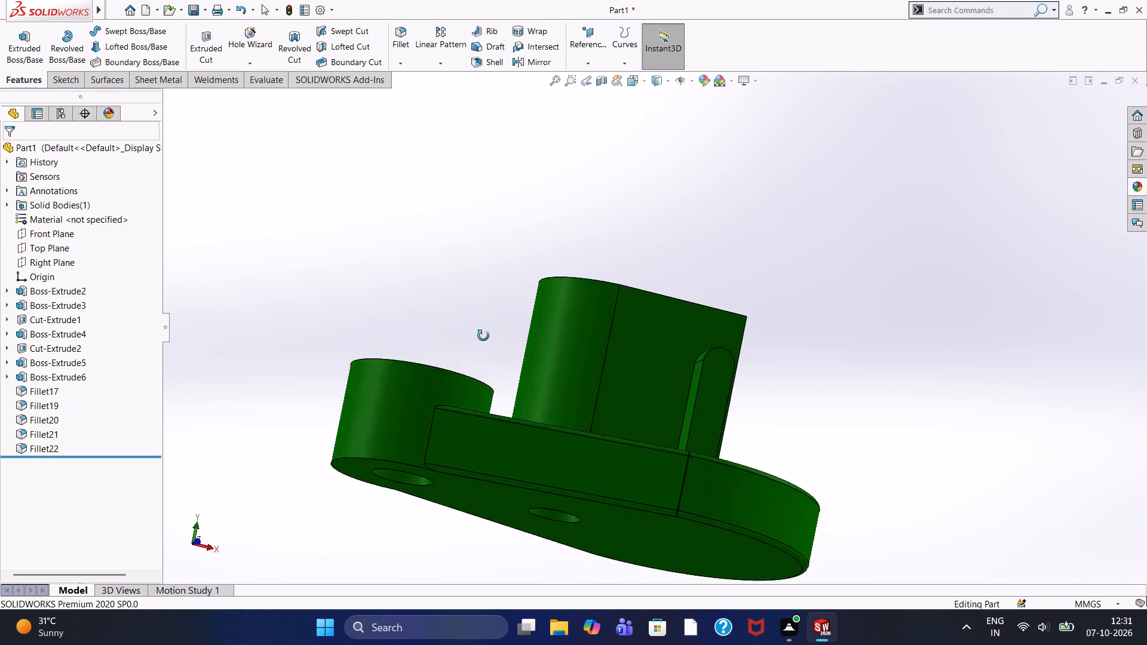
{"action": "middle_click_drag", "start_coordinate": [483, 336], "coordinate": [501, 407]}
{"action": "middle_click", "coordinate": [501, 407]}
{"action": "left_click", "coordinate": [484, 330]}
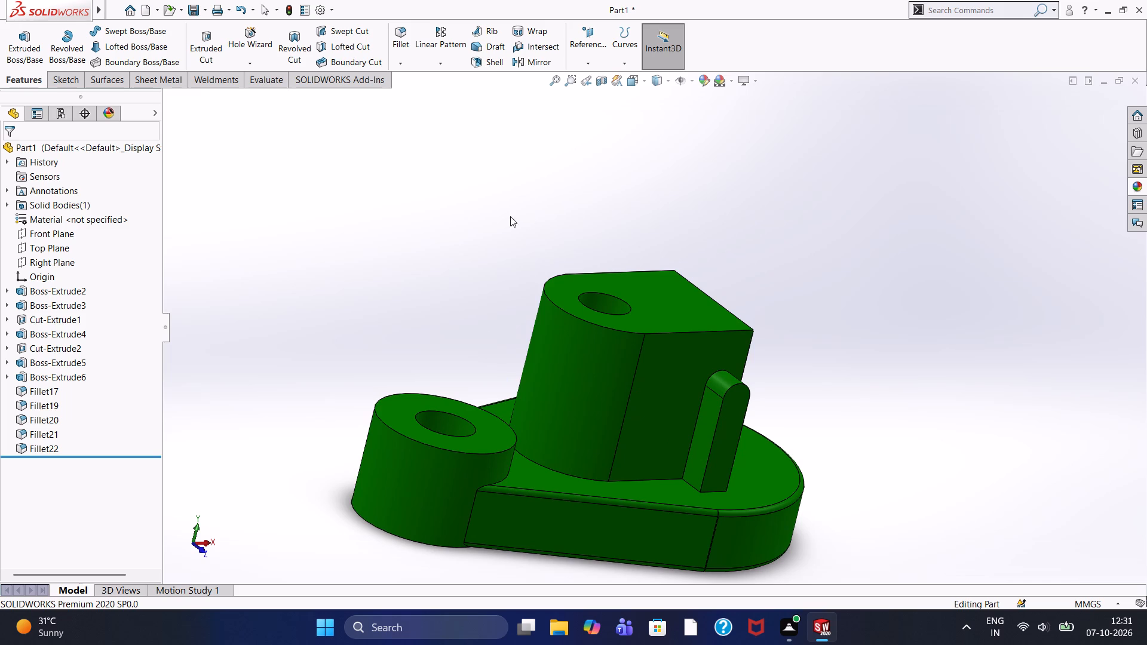
Fillet the top edge of the hole in the upright block with a 2 mm radius.
{"action": "middle_click_drag", "start_coordinate": [489, 238], "coordinate": [450, 323]}
{"action": "middle_click", "coordinate": [450, 323]}
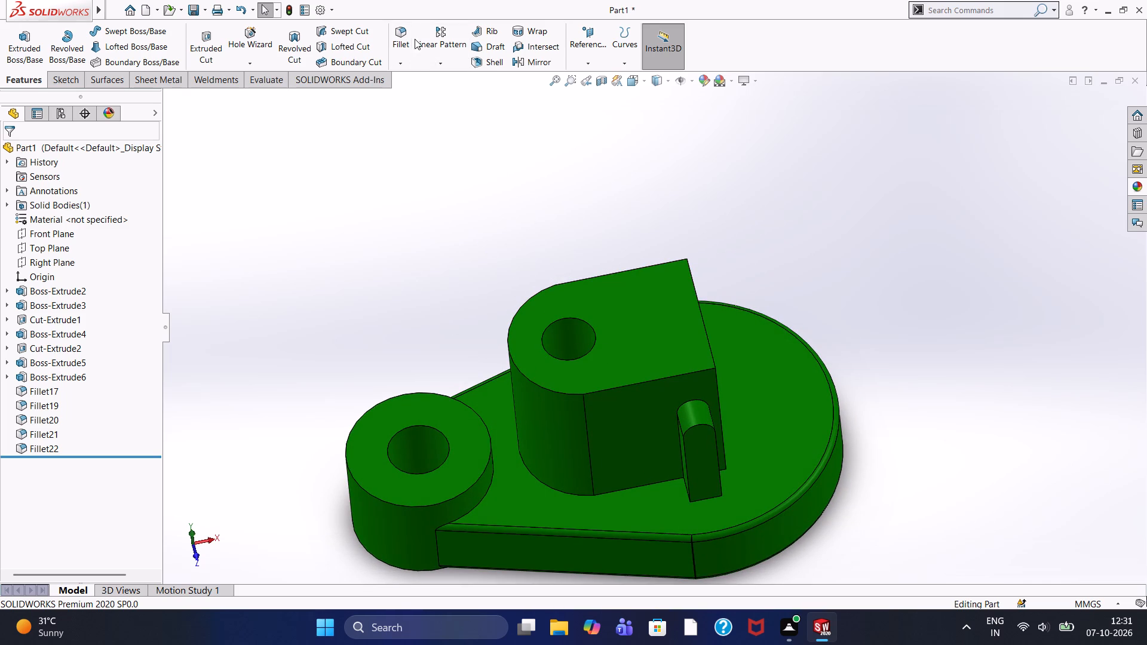
{"action": "left_click", "coordinate": [400, 35]}
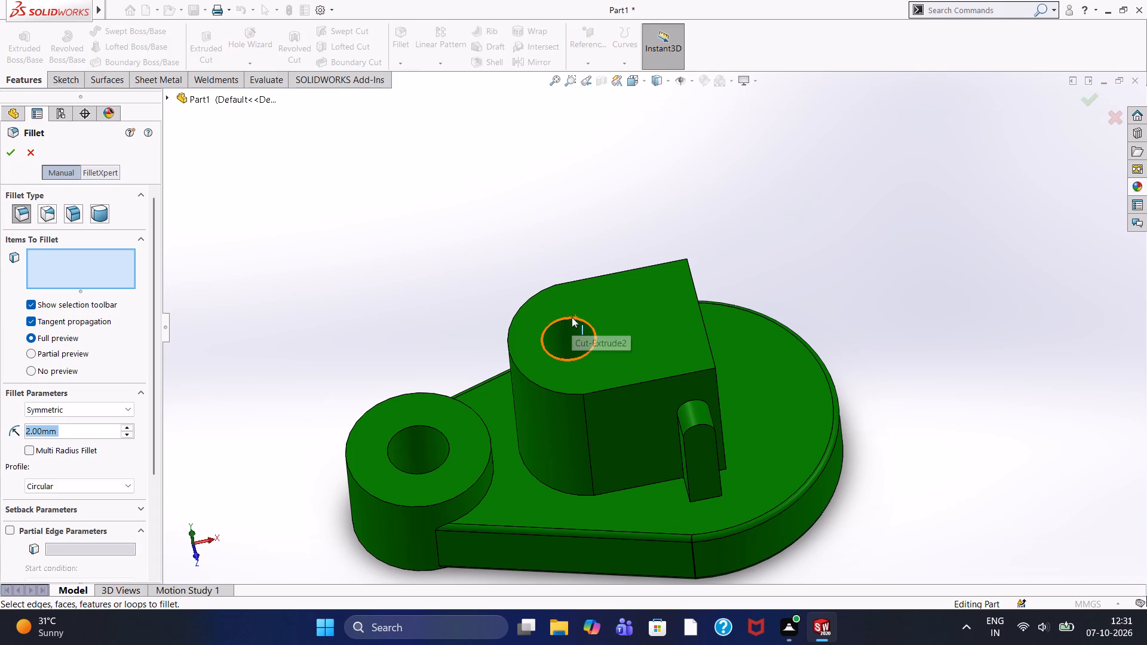
{"action": "left_click", "coordinate": [572, 317]}
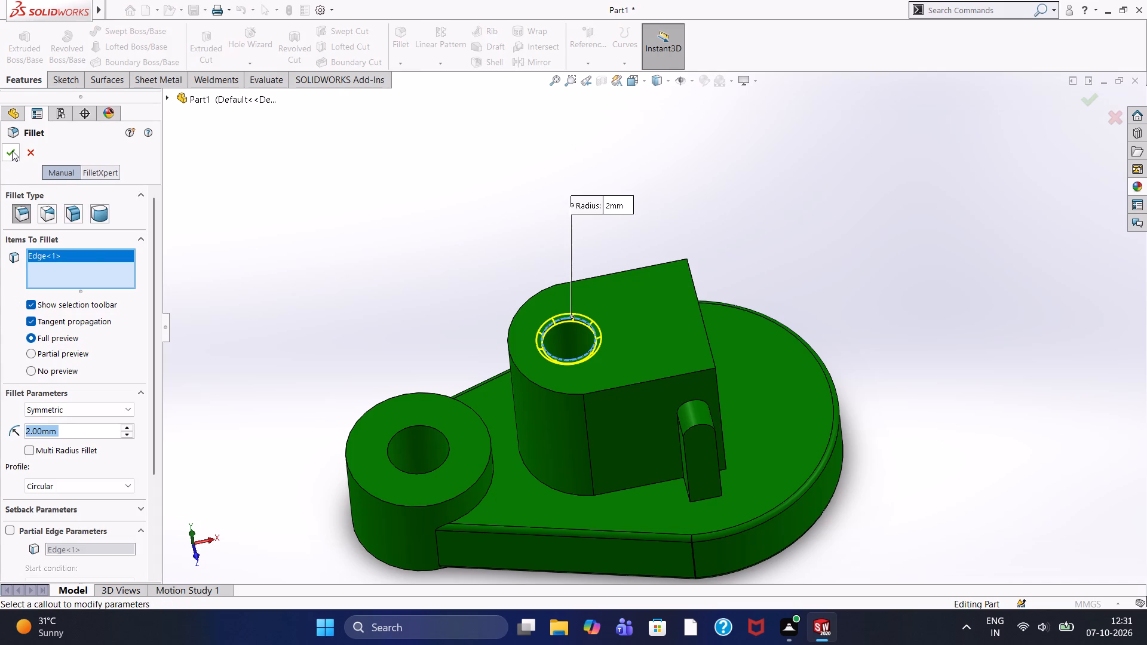
{"action": "left_click", "coordinate": [12, 150]}
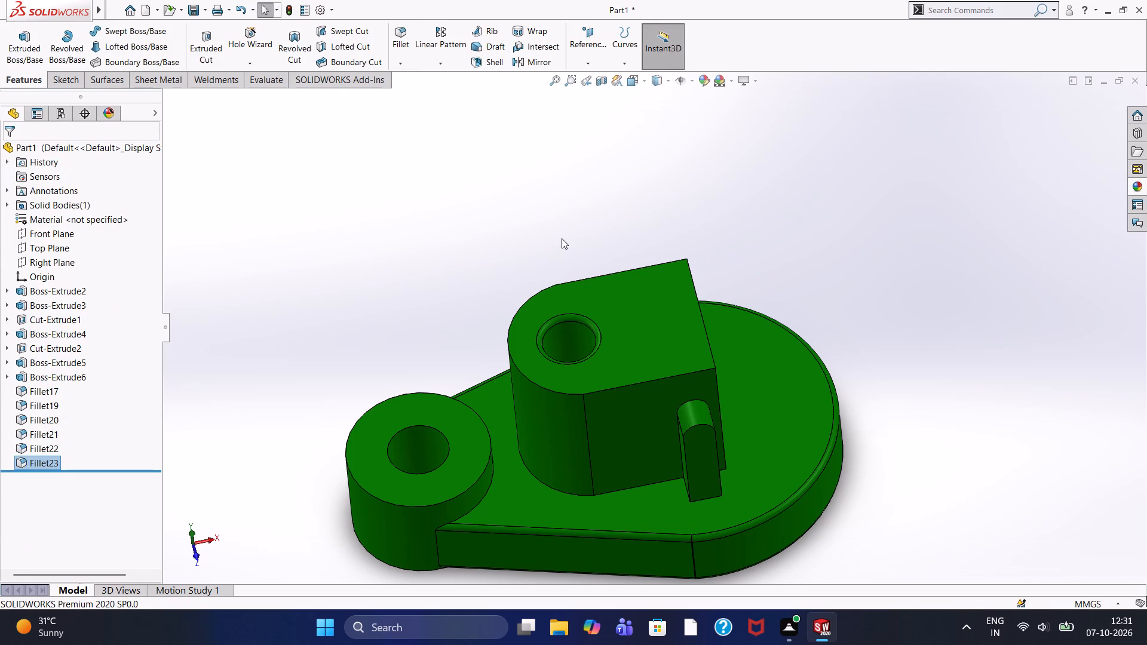
Fillet the top edge of the hole in the round boss with a 2 mm radius.
{"action": "middle_click_drag", "start_coordinate": [562, 238], "coordinate": [576, 289]}
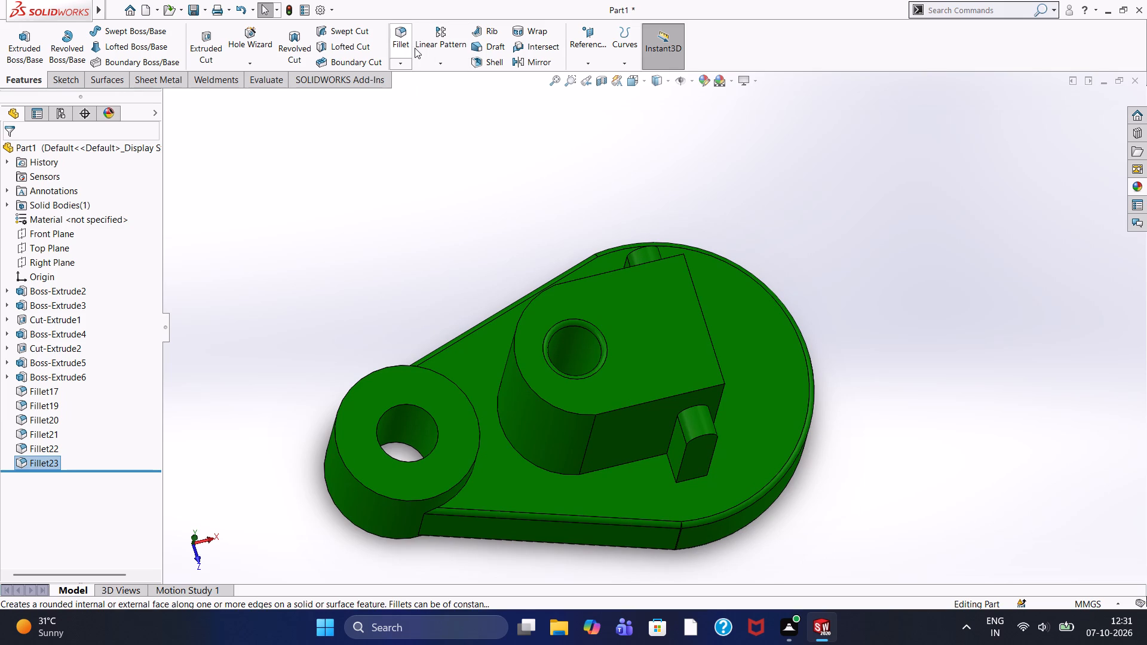
{"action": "left_click", "coordinate": [401, 35]}
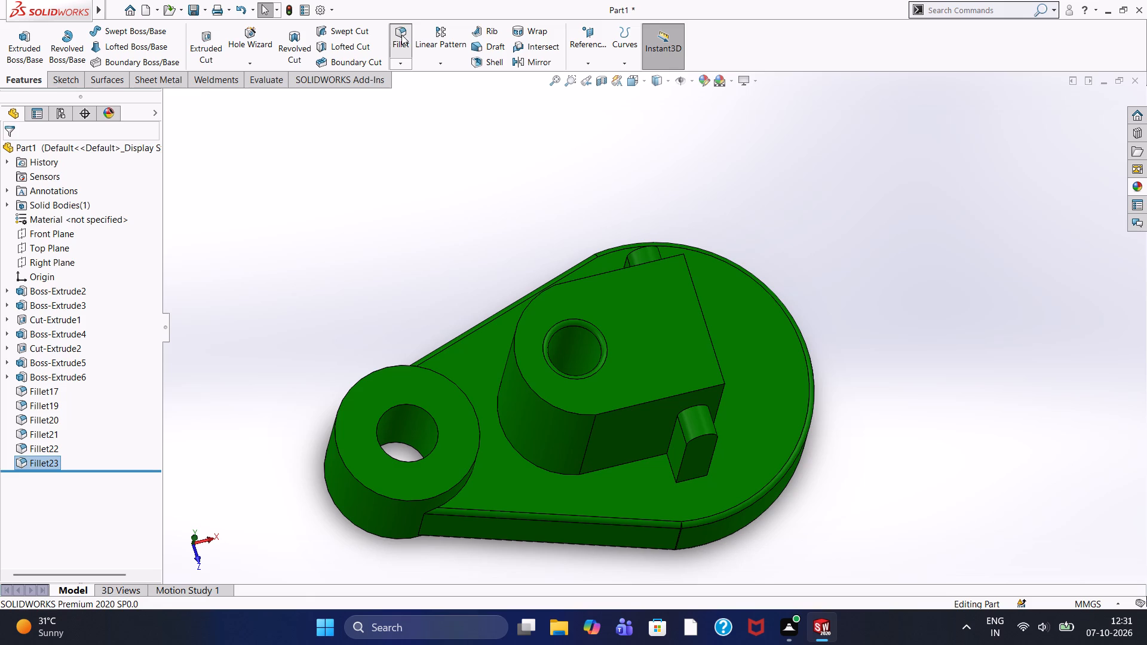
{"action": "left_click", "coordinate": [422, 410]}
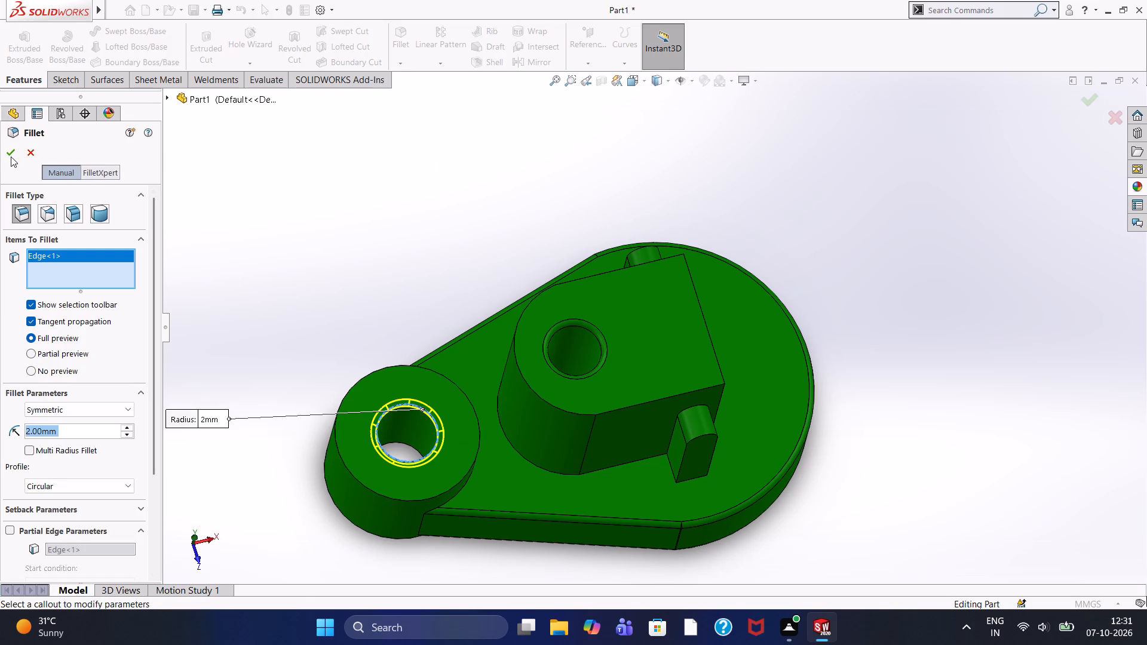
{"action": "left_click", "coordinate": [9, 156]}
{"action": "left_click", "coordinate": [352, 280]}
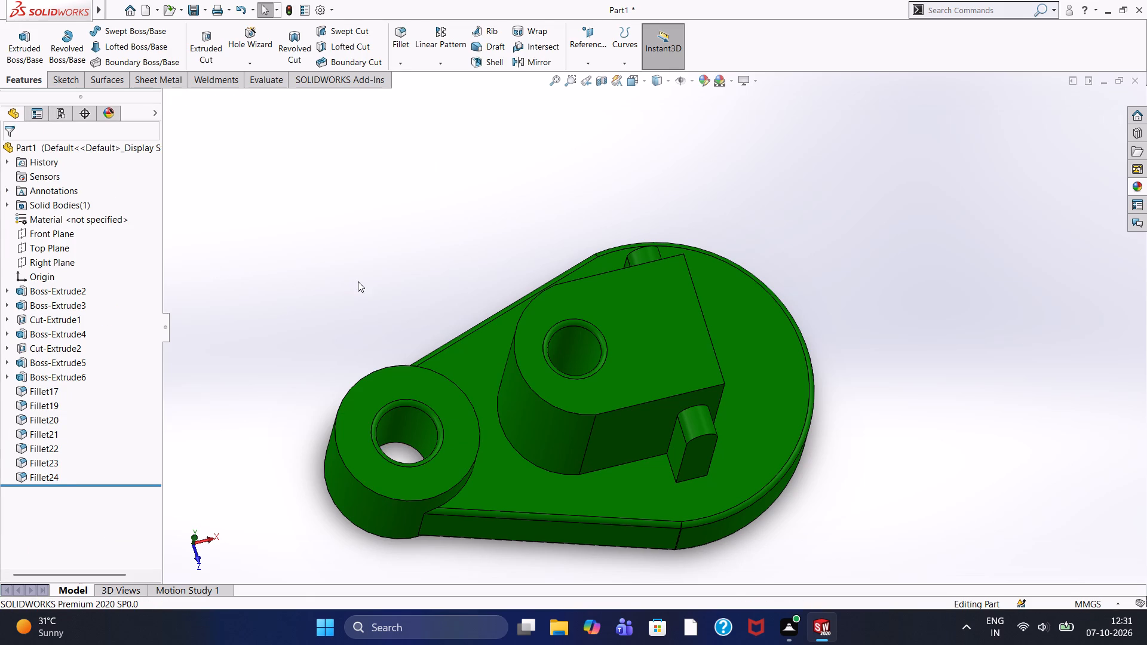
Fillet the outer face's edges on the upright block's rear side rib (Boss-Extrude6) with a 2 mm radius.
{"action": "middle_click_drag", "start_coordinate": [358, 281], "coordinate": [592, 266]}
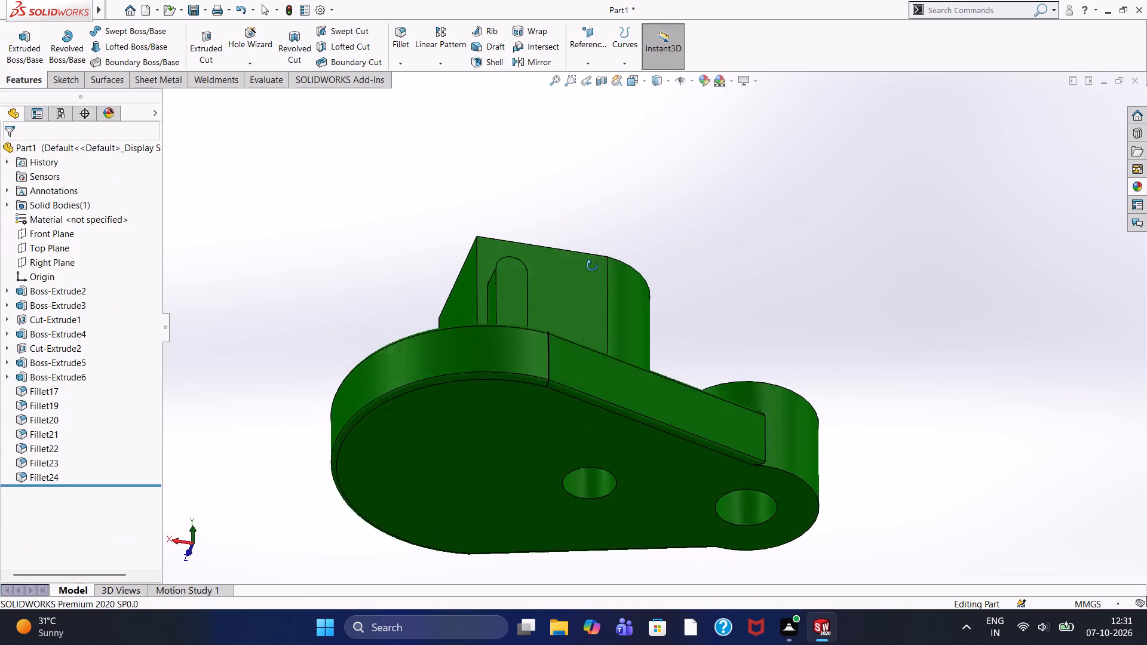
{"action": "middle_click_drag", "start_coordinate": [592, 266], "coordinate": [523, 490]}
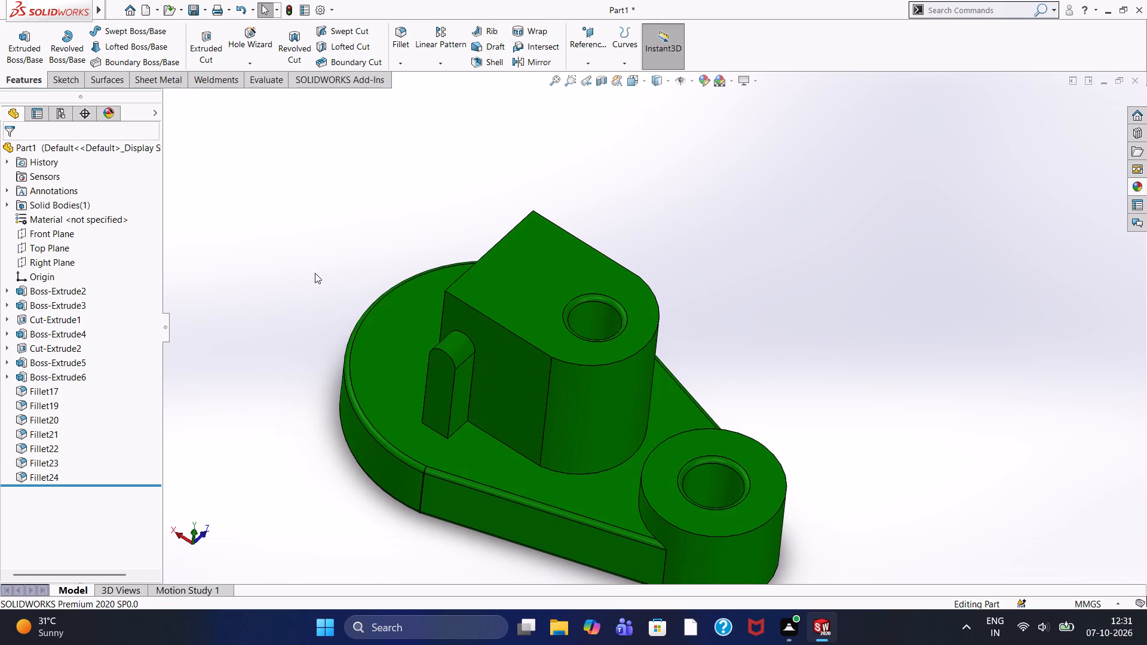
{"action": "left_click", "coordinate": [403, 33]}
{"action": "left_click", "coordinate": [450, 425]}
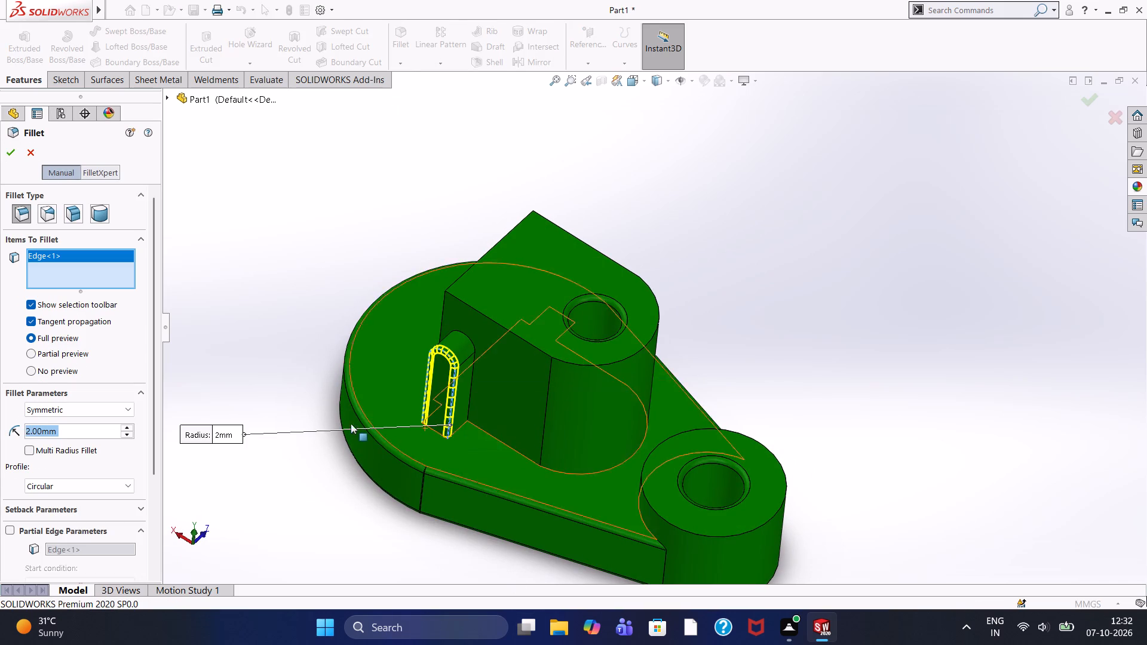
{"action": "left_click", "coordinate": [13, 155]}
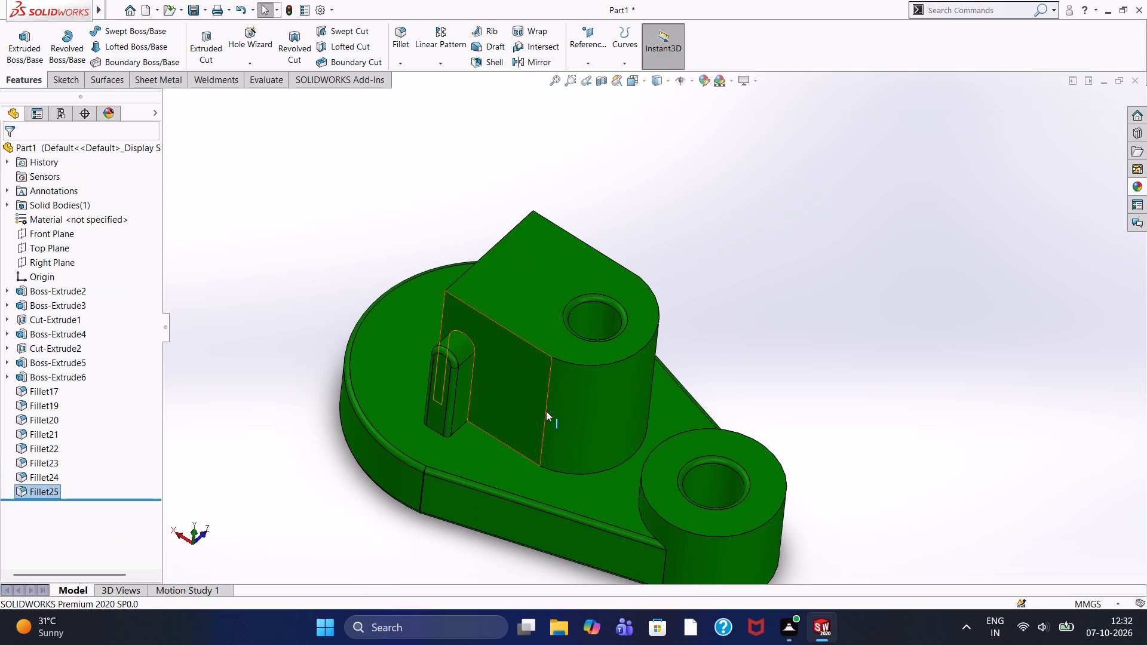
Fillet the edges where the rear side rib meets the base plate with a 2 mm radius.
{"action": "left_click", "coordinate": [407, 35]}
{"action": "scroll", "coordinate": [493, 468], "scroll_direction": "down", "scroll_amount": 2}
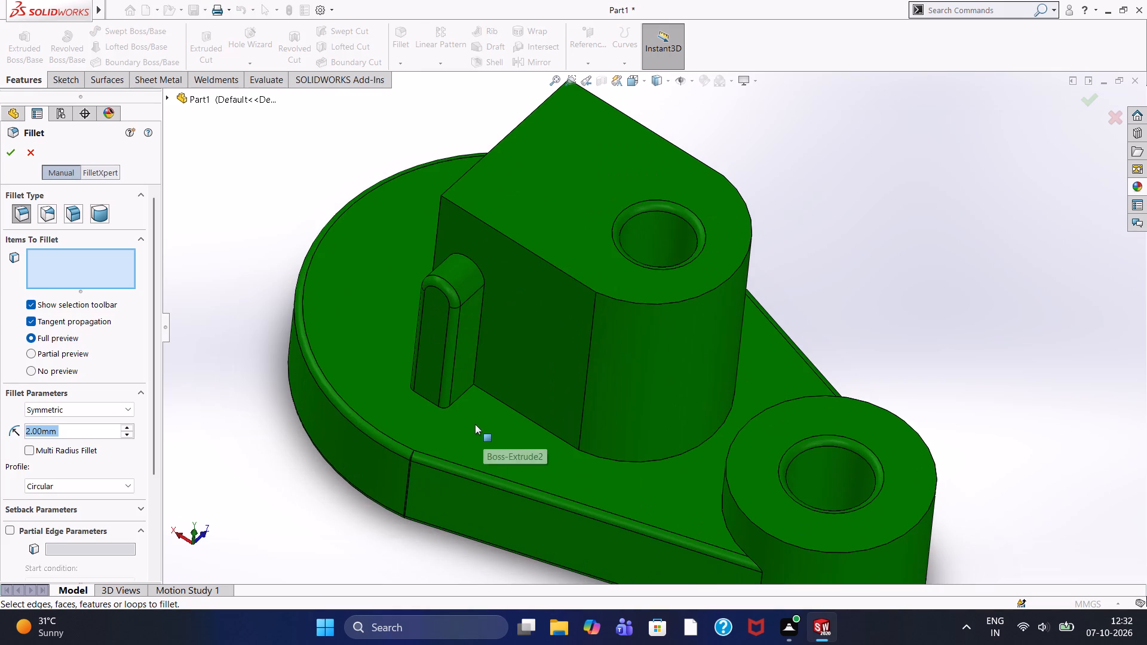
{"action": "left_click", "coordinate": [463, 393]}
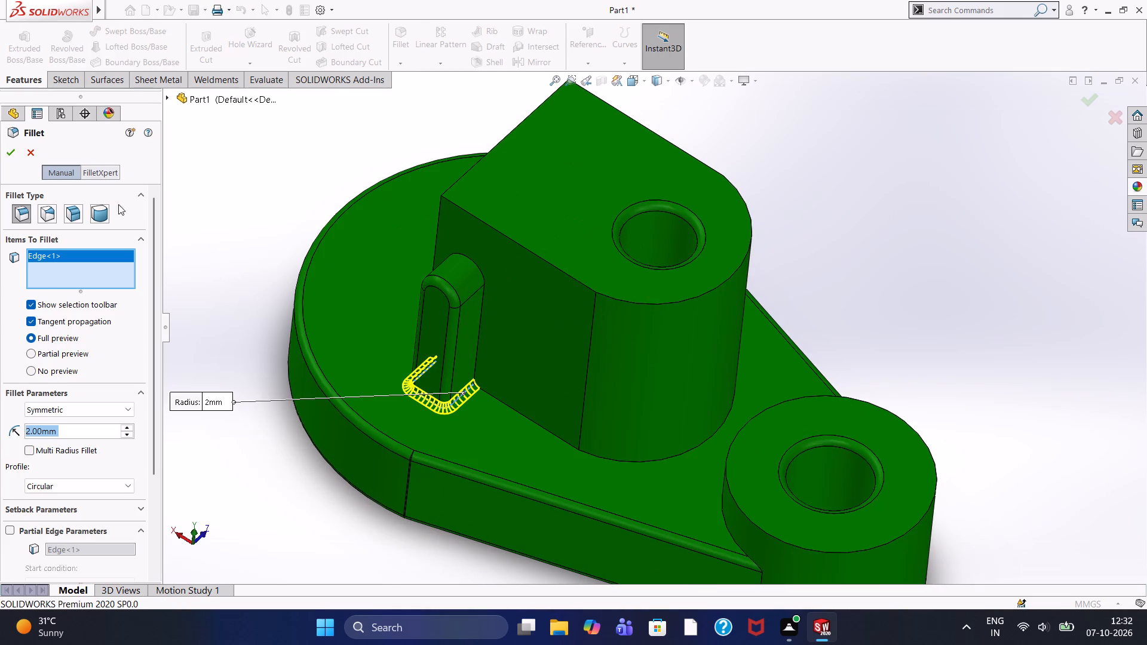
{"action": "left_click", "coordinate": [13, 151]}
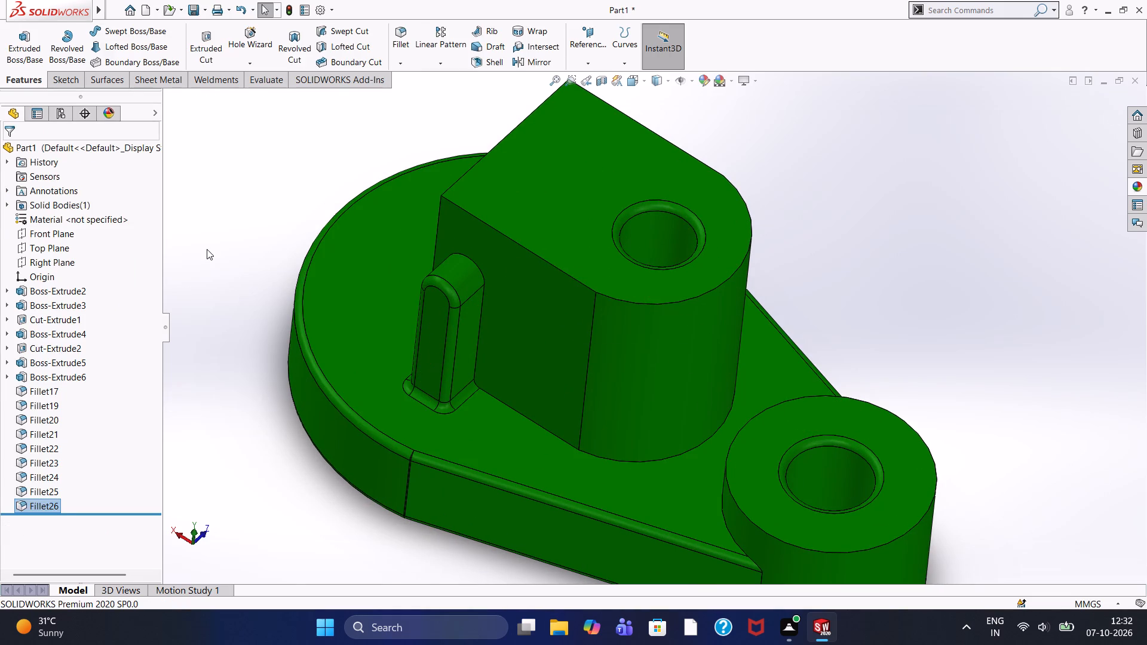
{"action": "left_click", "coordinate": [207, 247]}
Examine the filleted side rib and both hole edges from above and obliquely, near and far.
{"action": "middle_click_drag", "start_coordinate": [244, 282], "coordinate": [294, 384]}
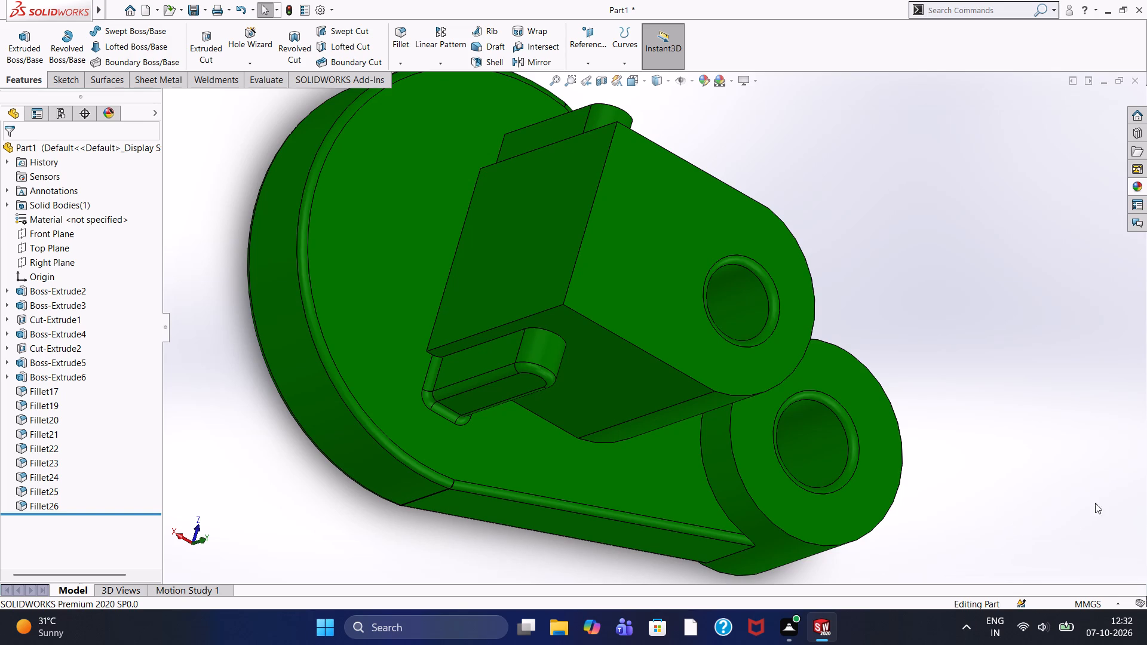
{"action": "middle_click_drag", "start_coordinate": [1062, 459], "coordinate": [1018, 425]}
{"action": "middle_click", "coordinate": [1018, 425]}
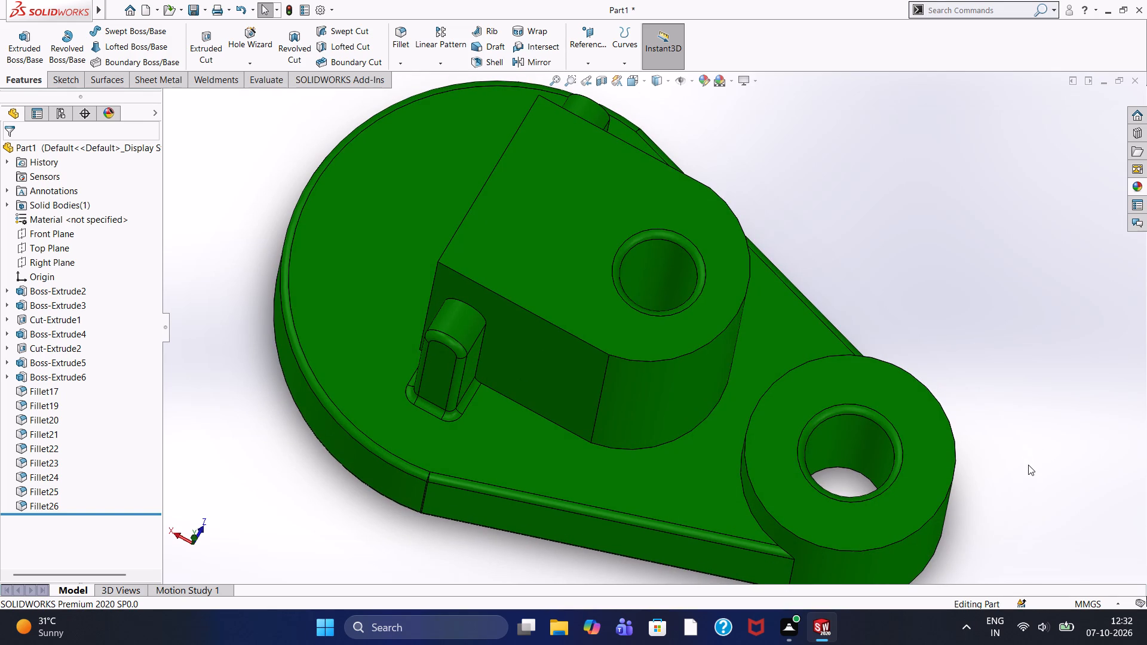
{"action": "middle_click_drag", "start_coordinate": [1017, 441], "coordinate": [993, 407]}
{"action": "scroll", "coordinate": [991, 453], "scroll_direction": "down", "scroll_amount": 4}
{"action": "scroll", "coordinate": [964, 465], "scroll_direction": "up", "scroll_amount": 5}
{"action": "scroll", "coordinate": [657, 503], "scroll_direction": "up", "scroll_amount": 2}
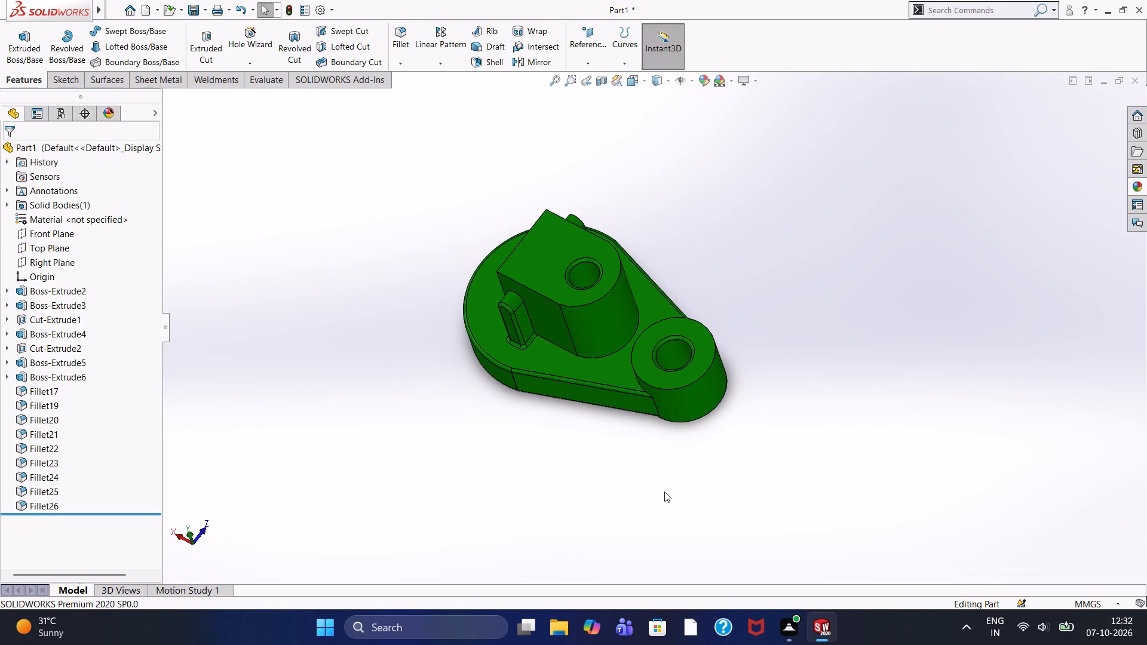
{"action": "scroll", "coordinate": [668, 491], "scroll_direction": "down", "scroll_amount": 4}
{"action": "scroll", "coordinate": [700, 456], "scroll_direction": "up", "scroll_amount": 1}
{"action": "scroll", "coordinate": [698, 405], "scroll_direction": "up", "scroll_amount": 3}
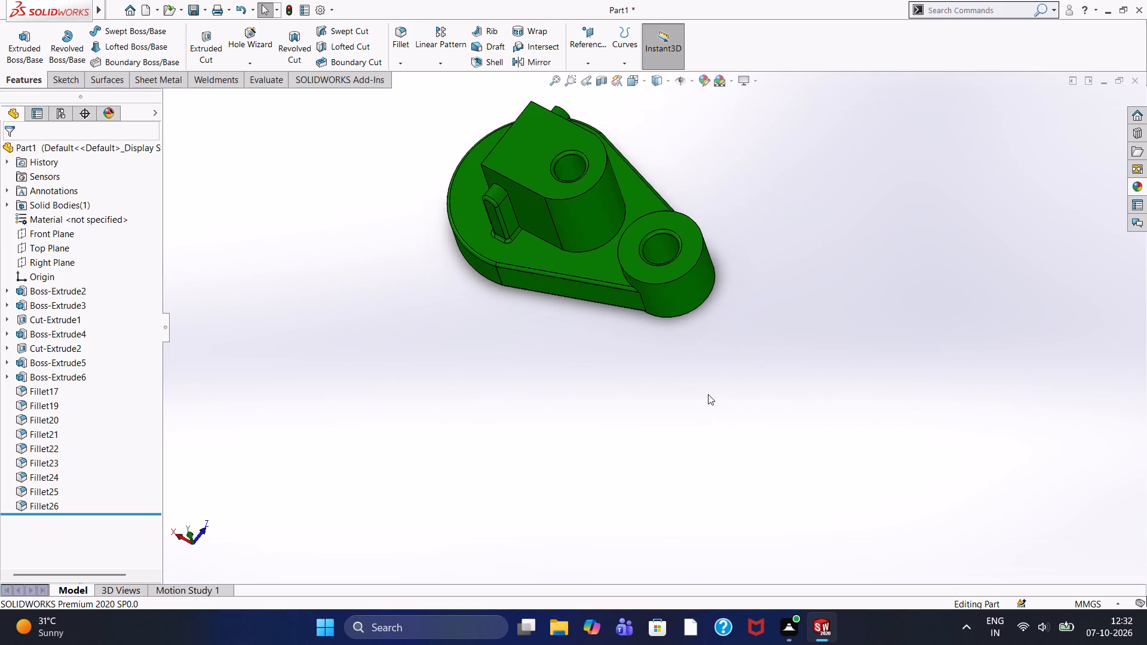
{"action": "middle_click_drag", "start_coordinate": [666, 373], "coordinate": [703, 311]}
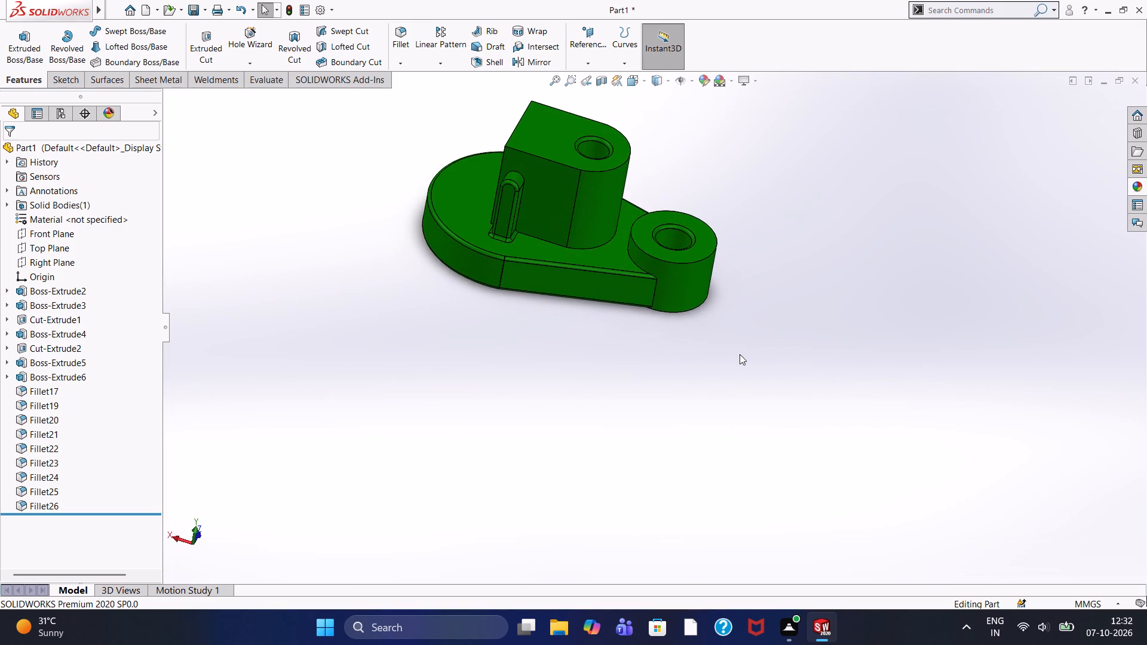
{"action": "middle_click_drag", "start_coordinate": [740, 354], "coordinate": [682, 345]}
Examine the round boss, its filleted hole edge and its junction with the base plate up close.
{"action": "scroll", "coordinate": [645, 242], "scroll_direction": "down", "scroll_amount": 4}
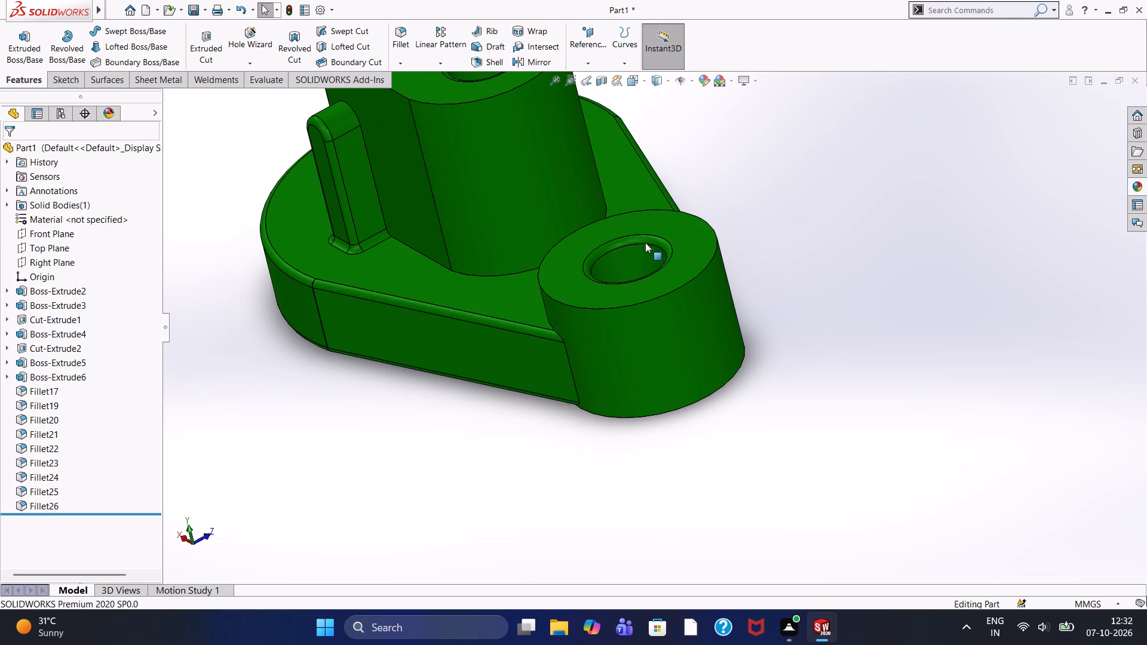
{"action": "scroll", "coordinate": [621, 256], "scroll_direction": "down", "scroll_amount": 3}
{"action": "scroll", "coordinate": [510, 555], "scroll_direction": "up", "scroll_amount": 2}
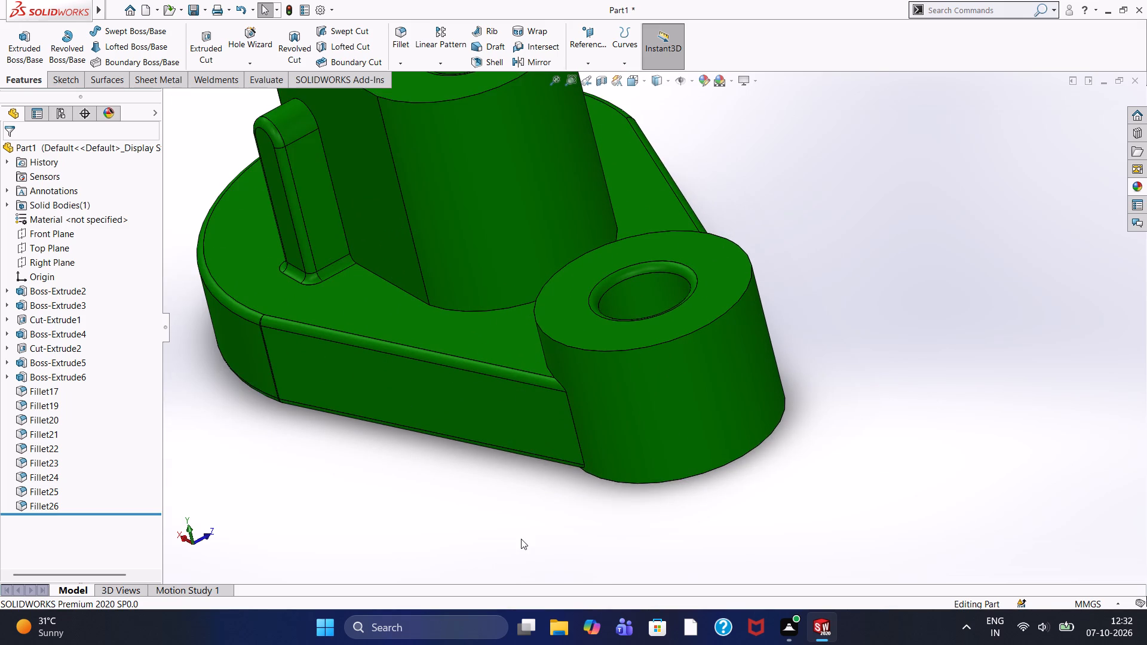
{"action": "middle_click_drag", "start_coordinate": [521, 539], "coordinate": [553, 557]}
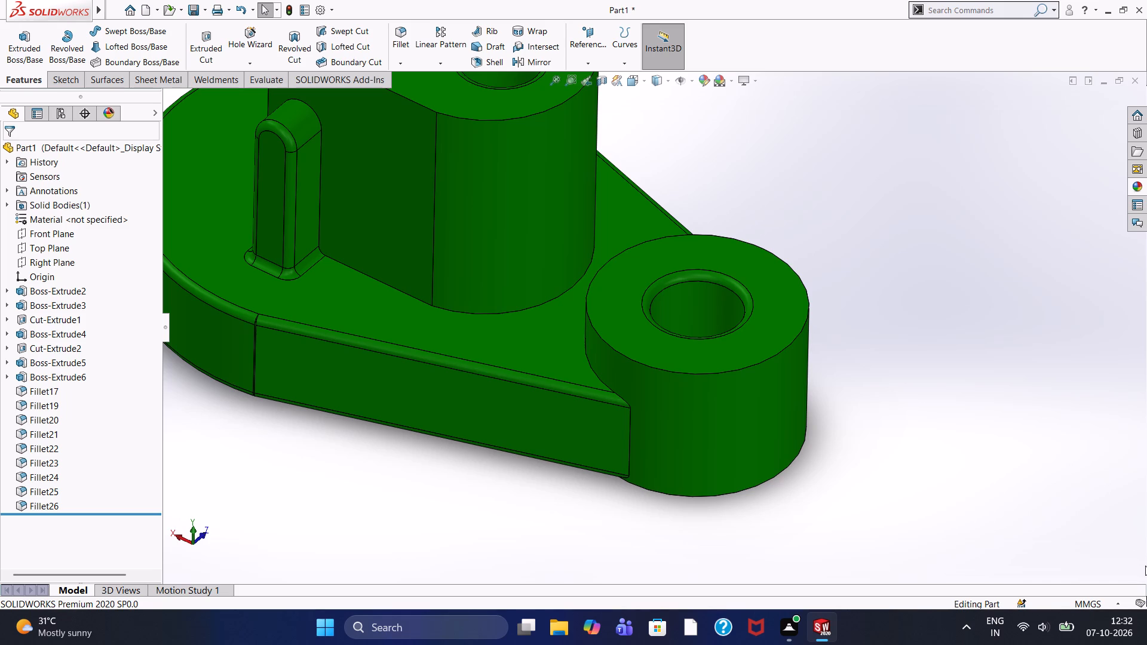
{"action": "scroll", "coordinate": [1146, 562], "scroll_direction": "down", "scroll_amount": 2}
{"action": "scroll", "coordinate": [983, 541], "scroll_direction": "up", "scroll_amount": 3}
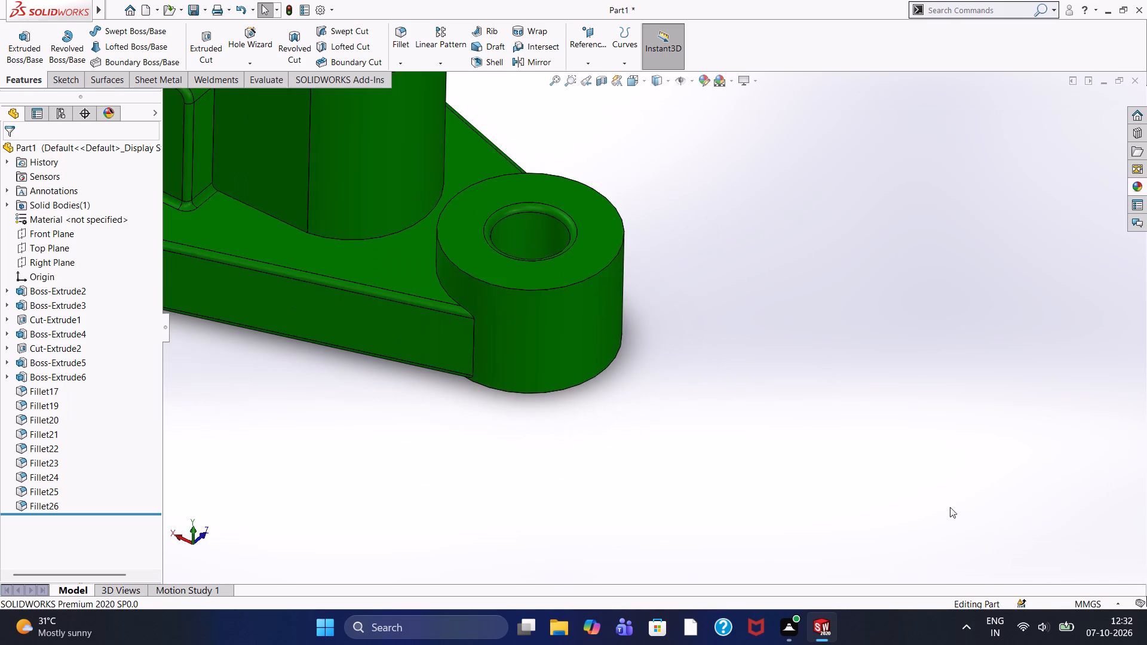
{"action": "scroll", "coordinate": [702, 334], "scroll_direction": "up", "scroll_amount": 2}
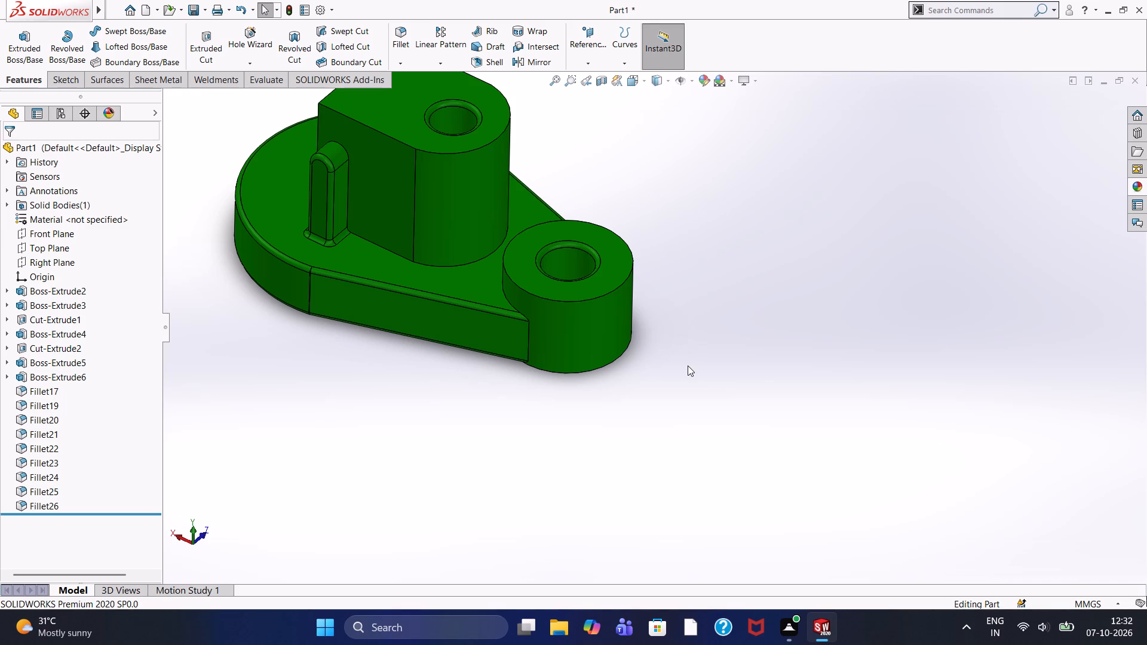
{"action": "scroll", "coordinate": [687, 365], "scroll_direction": "down", "scroll_amount": 2}
{"action": "scroll", "coordinate": [684, 368], "scroll_direction": "up", "scroll_amount": 3}
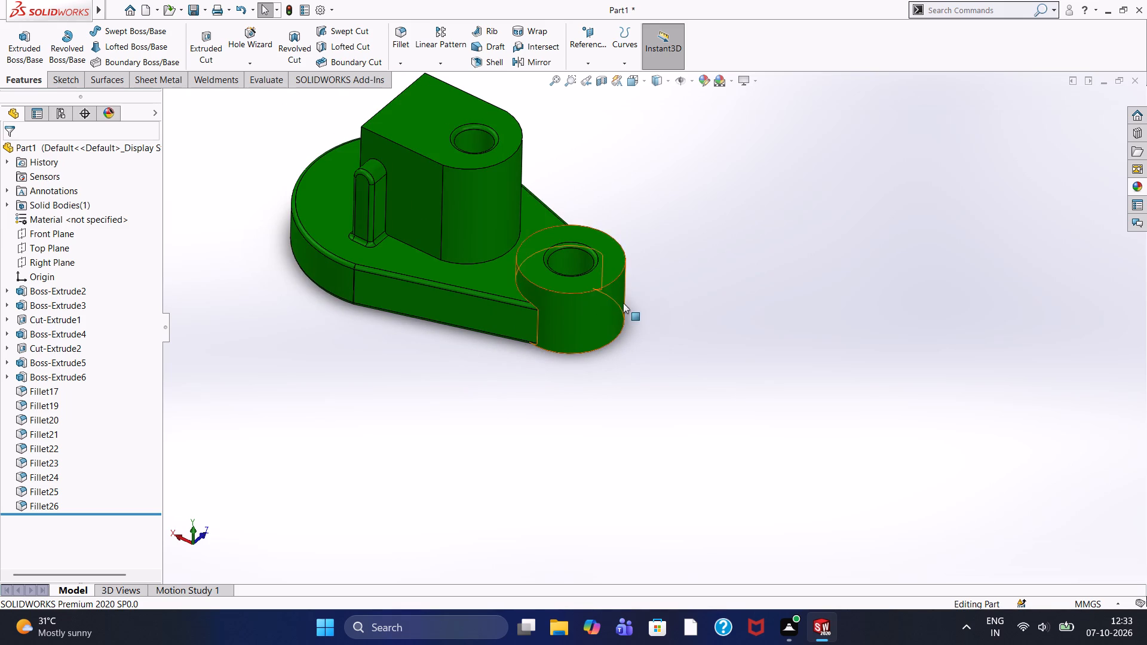
{"action": "scroll", "coordinate": [616, 320], "scroll_direction": "down", "scroll_amount": 2}
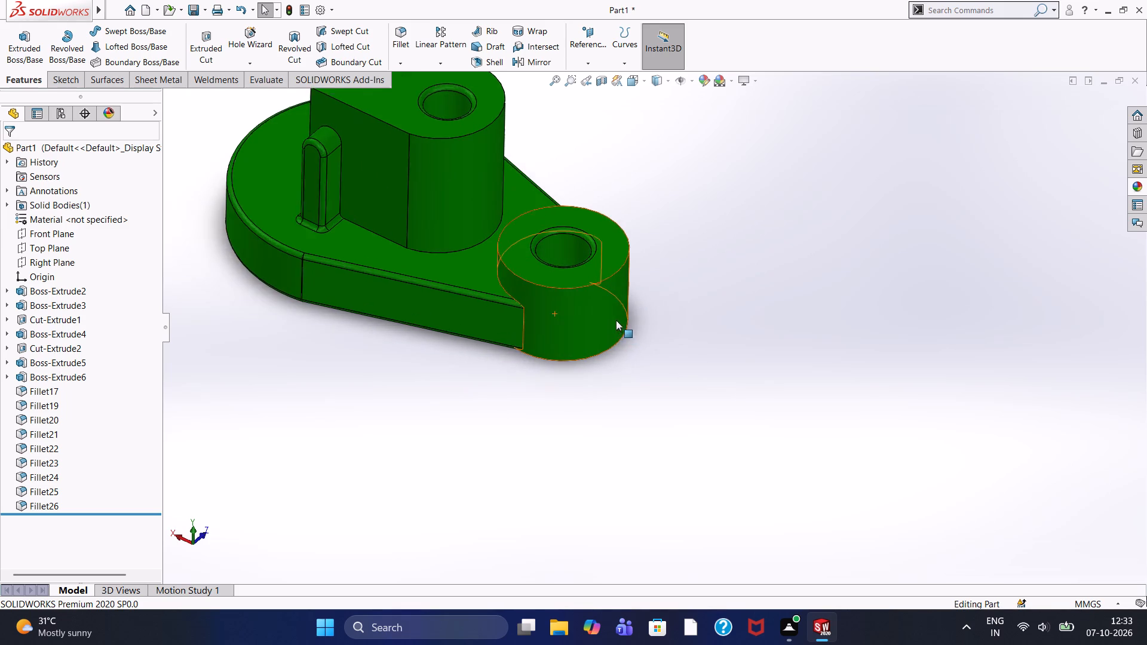
{"action": "scroll", "coordinate": [616, 320], "scroll_direction": "down", "scroll_amount": 1}
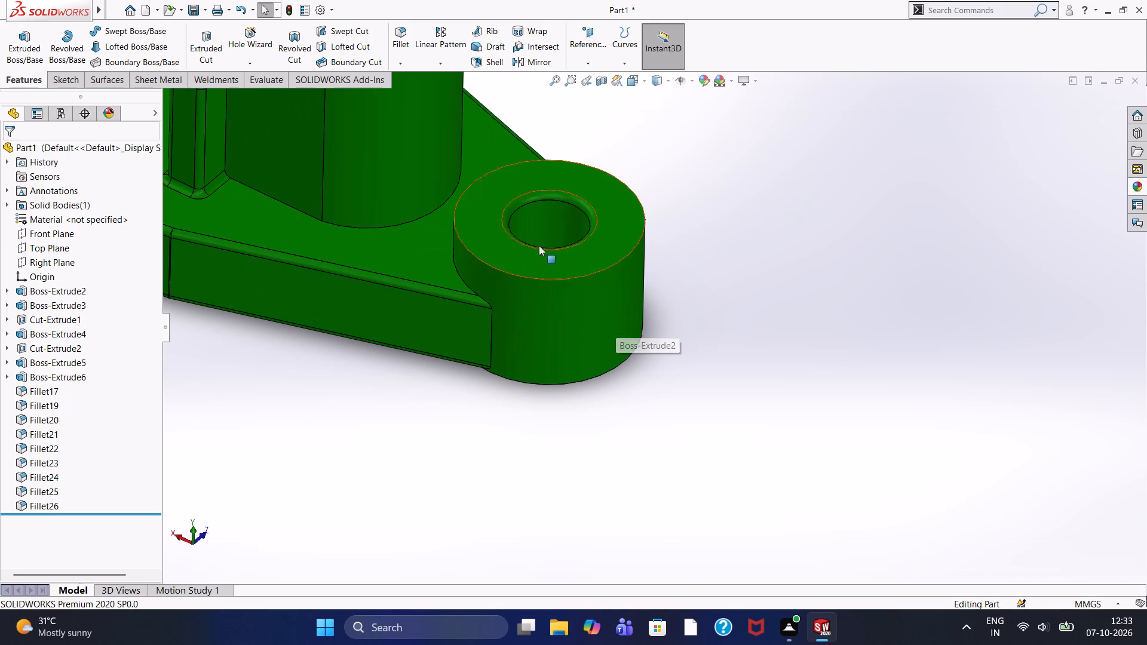
{"action": "scroll", "coordinate": [600, 204], "scroll_direction": "down", "scroll_amount": 2}
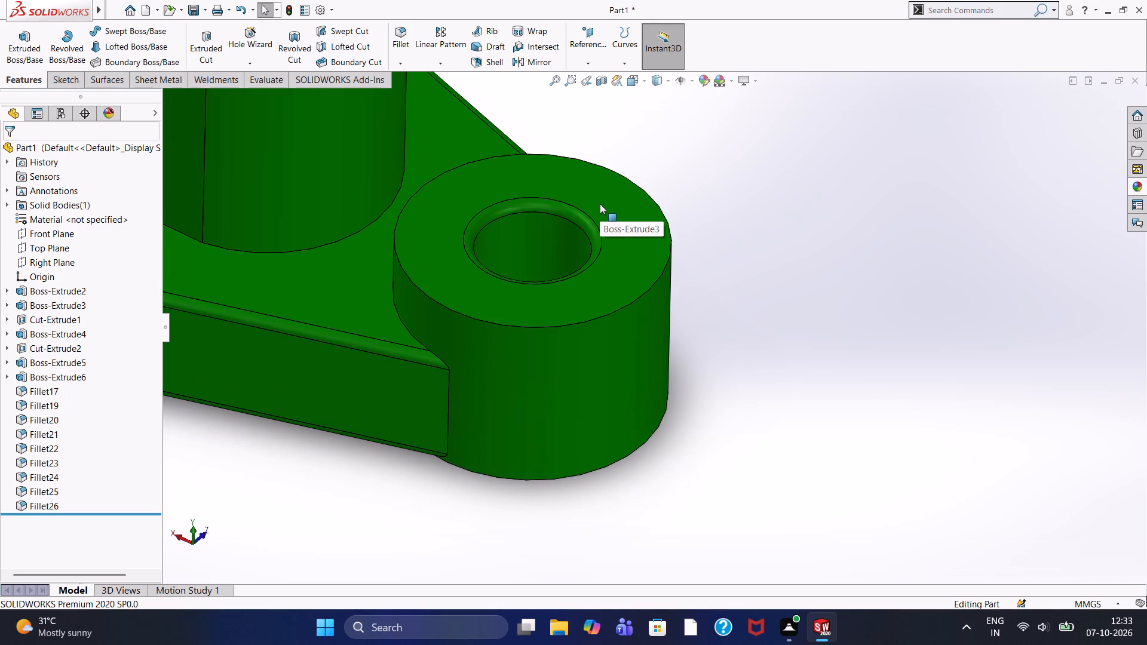
Examine the whole filleted part obliquely and from directly above, including both holes, the side ribs and the plate edges.
{"action": "scroll", "coordinate": [600, 204], "scroll_direction": "up", "scroll_amount": 3}
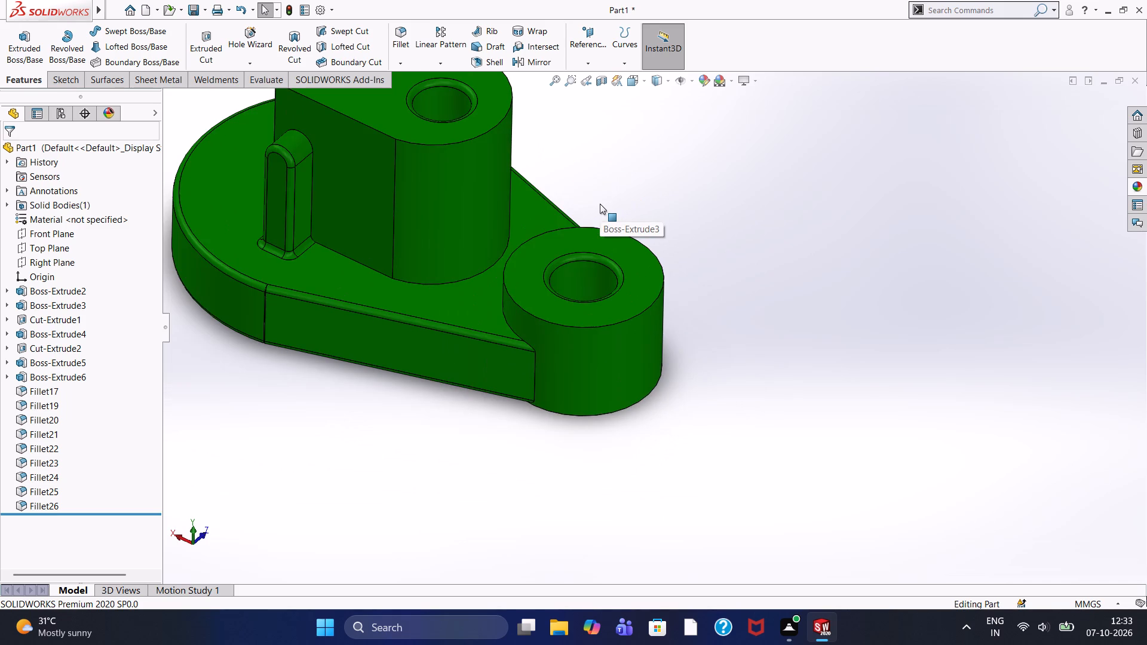
{"action": "scroll", "coordinate": [600, 204], "scroll_direction": "up", "scroll_amount": 1}
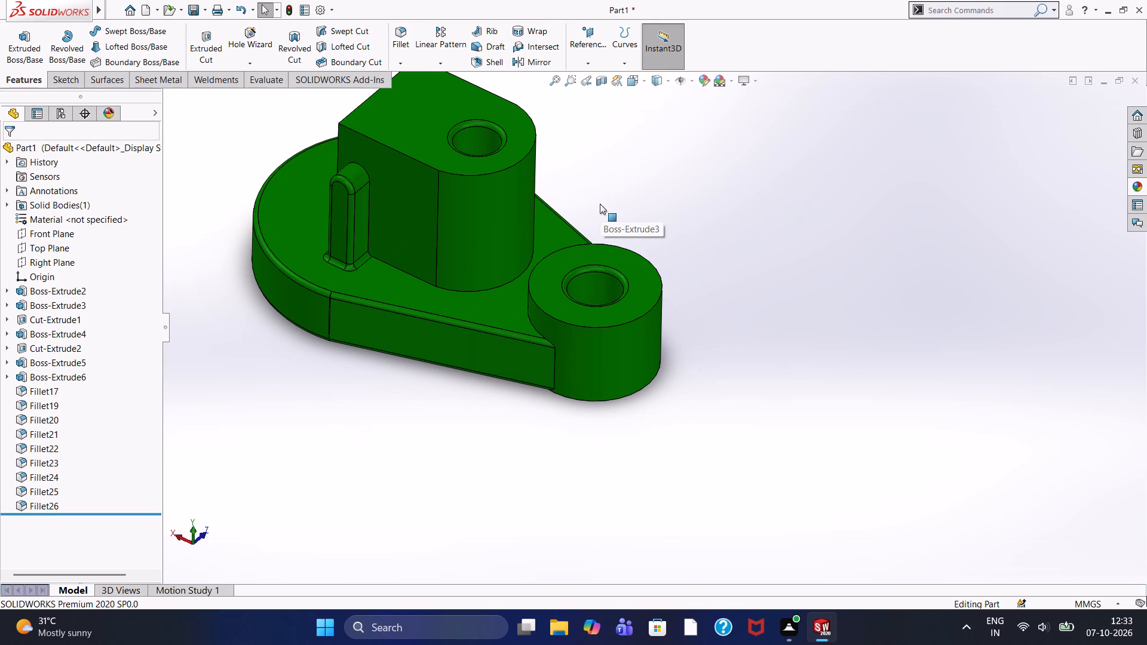
{"action": "scroll", "coordinate": [600, 204], "scroll_direction": "down", "scroll_amount": 1}
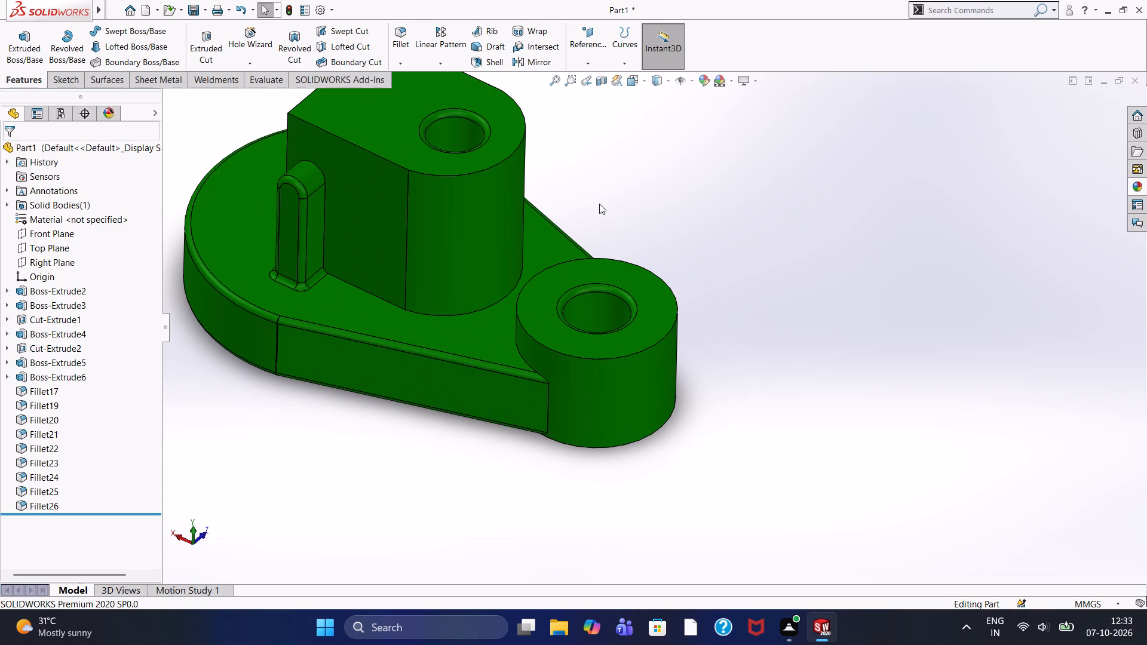
{"action": "scroll", "coordinate": [529, 214], "scroll_direction": "up", "scroll_amount": 6}
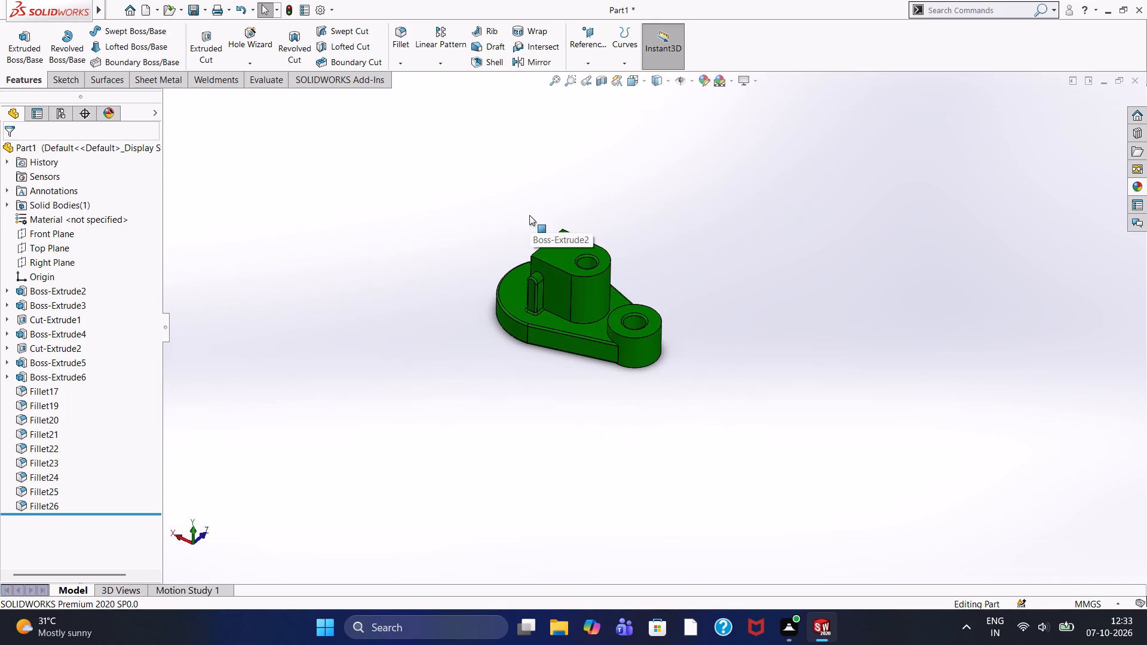
{"action": "scroll", "coordinate": [584, 263], "scroll_direction": "down", "scroll_amount": 5}
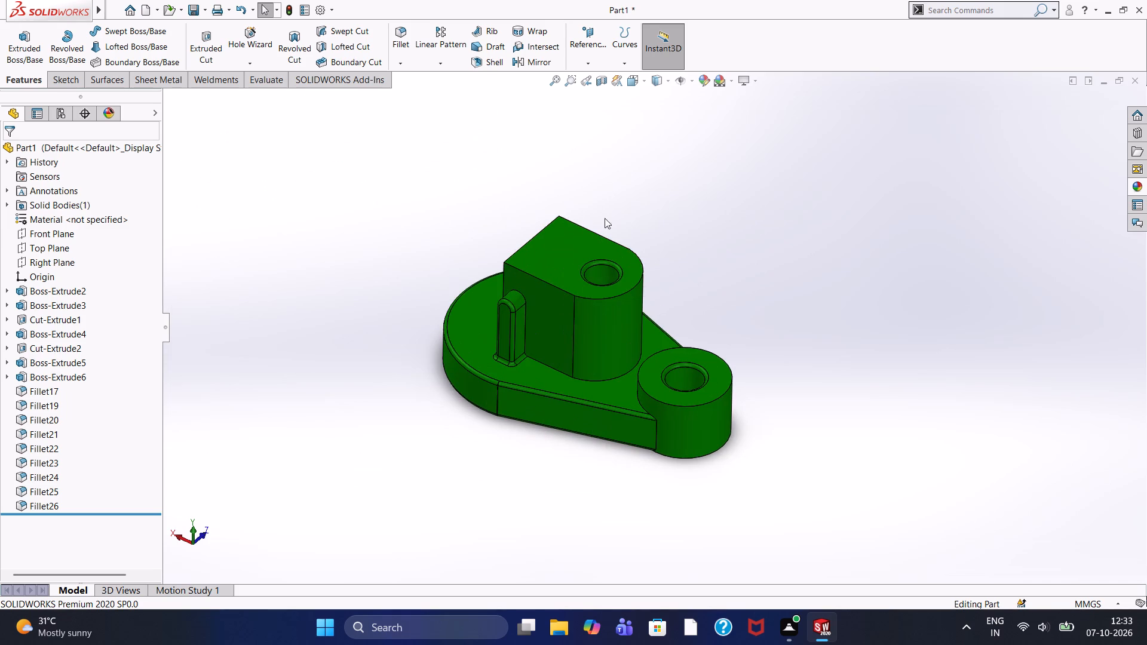
{"action": "middle_click_drag", "start_coordinate": [617, 208], "coordinate": [615, 368]}
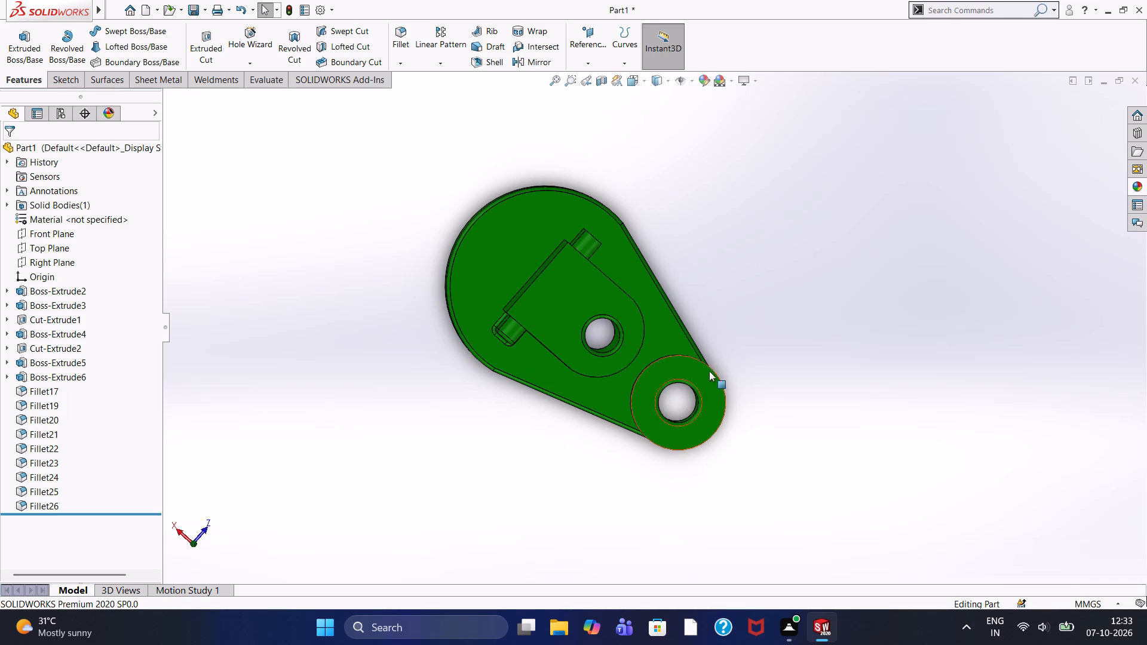
{"action": "scroll", "coordinate": [582, 450], "scroll_direction": "down", "scroll_amount": 1}
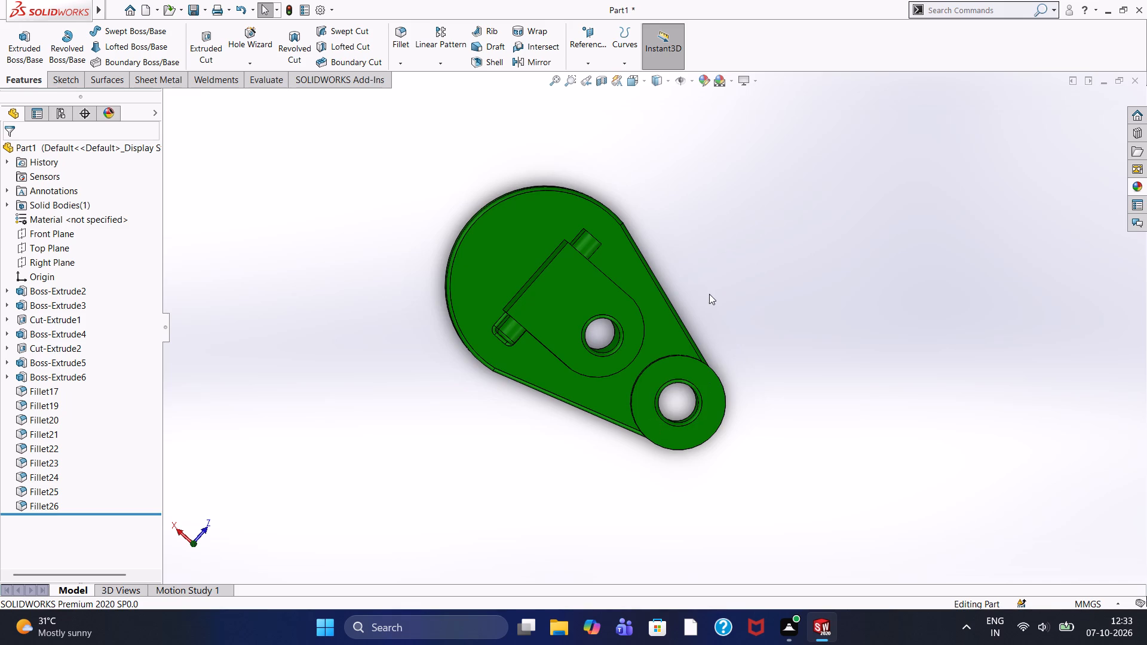
{"action": "scroll", "coordinate": [698, 303], "scroll_direction": "up", "scroll_amount": 5}
{"action": "scroll", "coordinate": [658, 333], "scroll_direction": "down", "scroll_amount": 10}
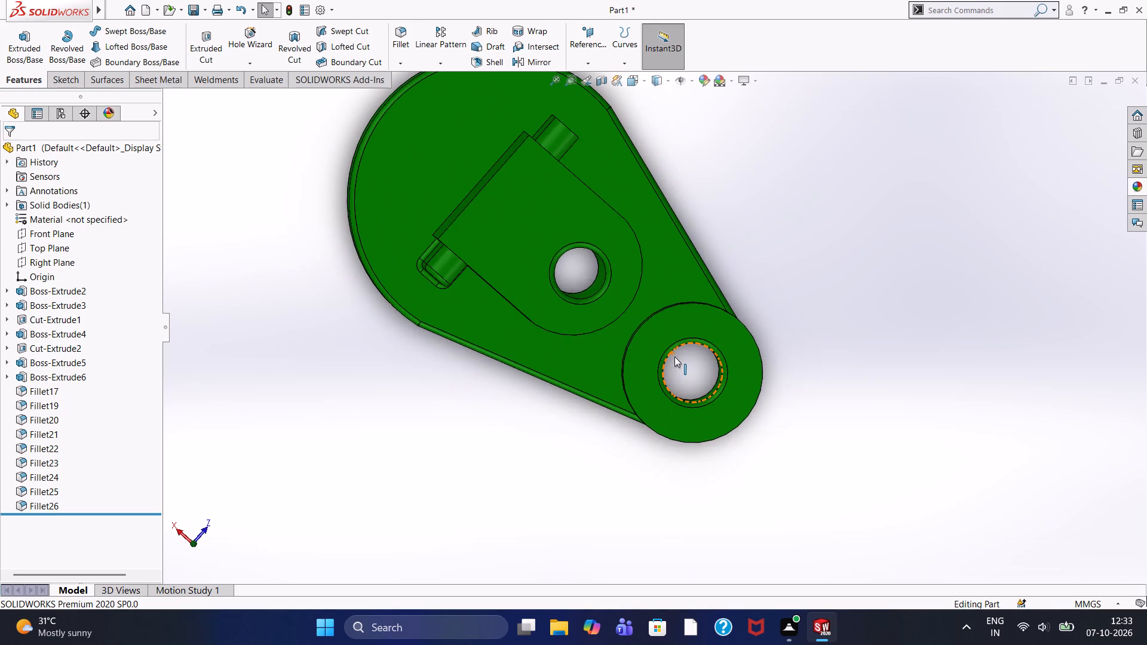
{"action": "scroll", "coordinate": [674, 357], "scroll_direction": "down", "scroll_amount": 2}
{"action": "scroll", "coordinate": [676, 357], "scroll_direction": "up", "scroll_amount": 3}
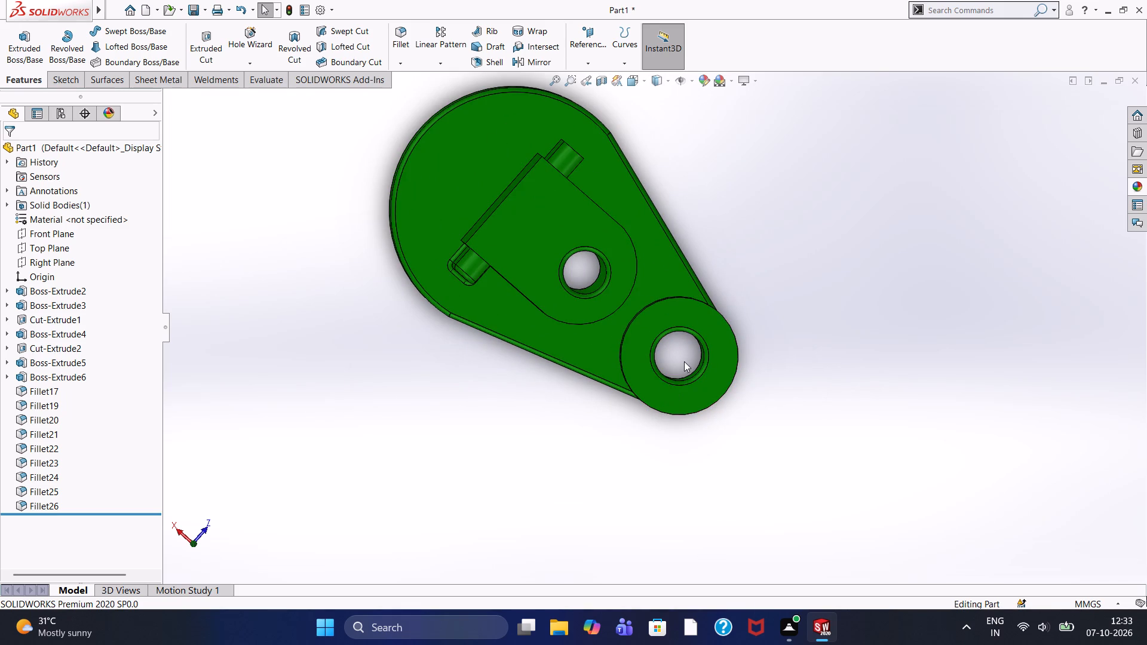
{"action": "scroll", "coordinate": [683, 362], "scroll_direction": "up", "scroll_amount": 2}
{"action": "scroll", "coordinate": [590, 294], "scroll_direction": "down", "scroll_amount": 4}
{"action": "scroll", "coordinate": [678, 310], "scroll_direction": "up", "scroll_amount": 3}
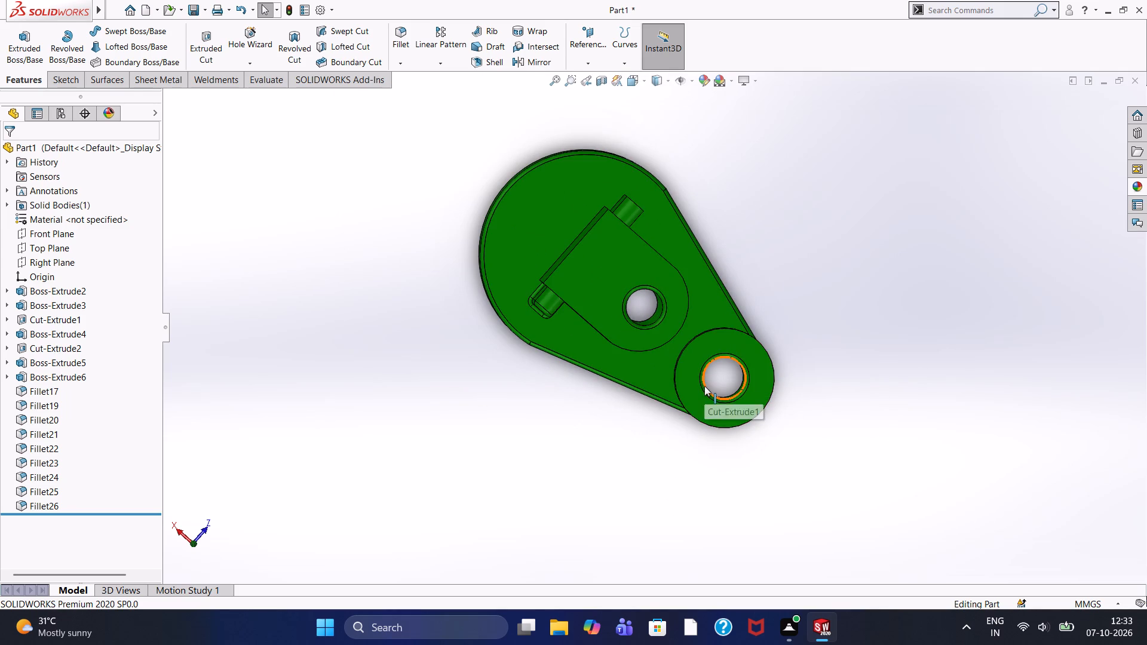
{"action": "scroll", "coordinate": [725, 381], "scroll_direction": "down", "scroll_amount": 3}
{"action": "scroll", "coordinate": [725, 381], "scroll_direction": "up", "scroll_amount": 1}
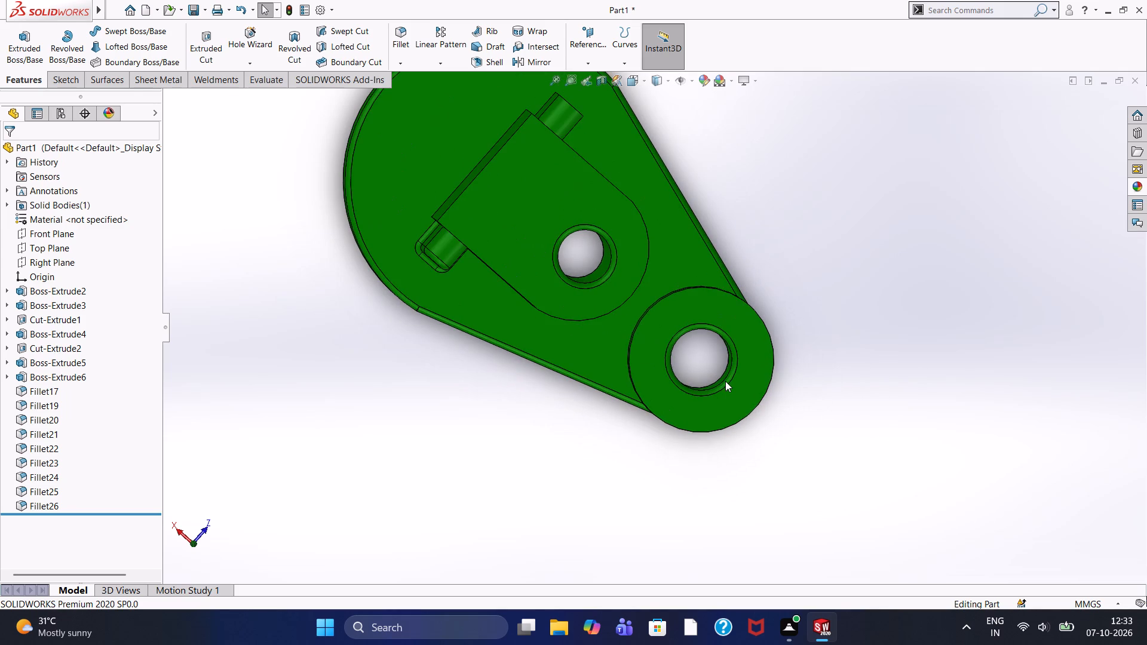
{"action": "scroll", "coordinate": [754, 363], "scroll_direction": "down", "scroll_amount": 3}
{"action": "scroll", "coordinate": [621, 348], "scroll_direction": "up", "scroll_amount": 5}
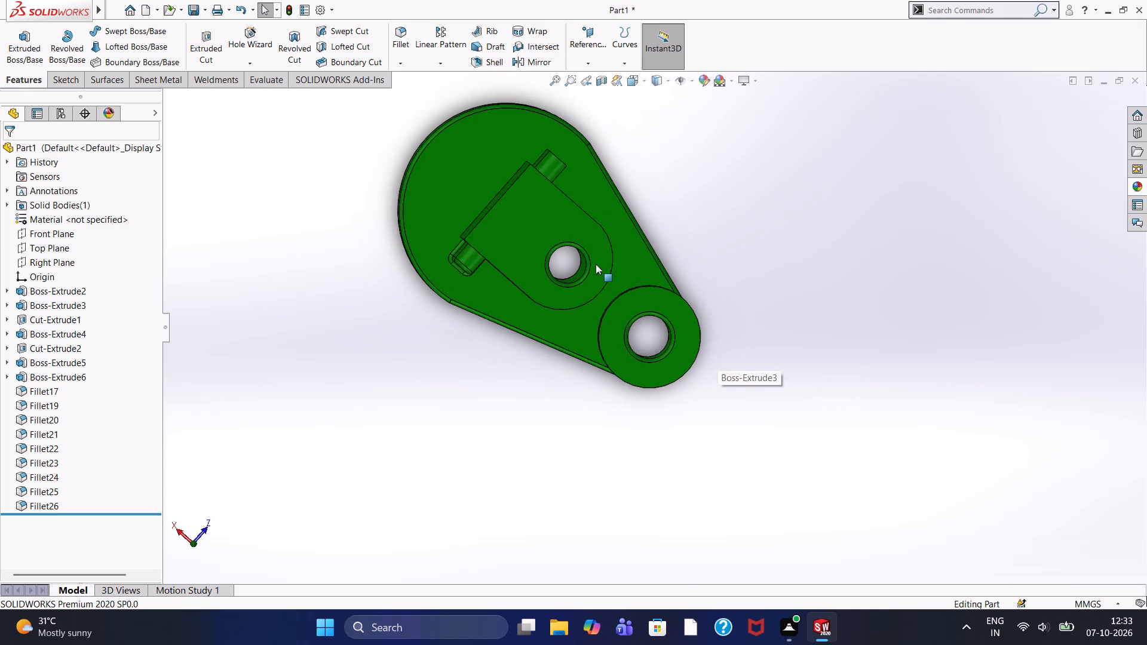
{"action": "scroll", "coordinate": [596, 264], "scroll_direction": "down", "scroll_amount": 1}
{"action": "scroll", "coordinate": [596, 294], "scroll_direction": "up", "scroll_amount": 3}
{"action": "scroll", "coordinate": [603, 300], "scroll_direction": "down", "scroll_amount": 3}
{"action": "scroll", "coordinate": [667, 317], "scroll_direction": "up", "scroll_amount": 2}
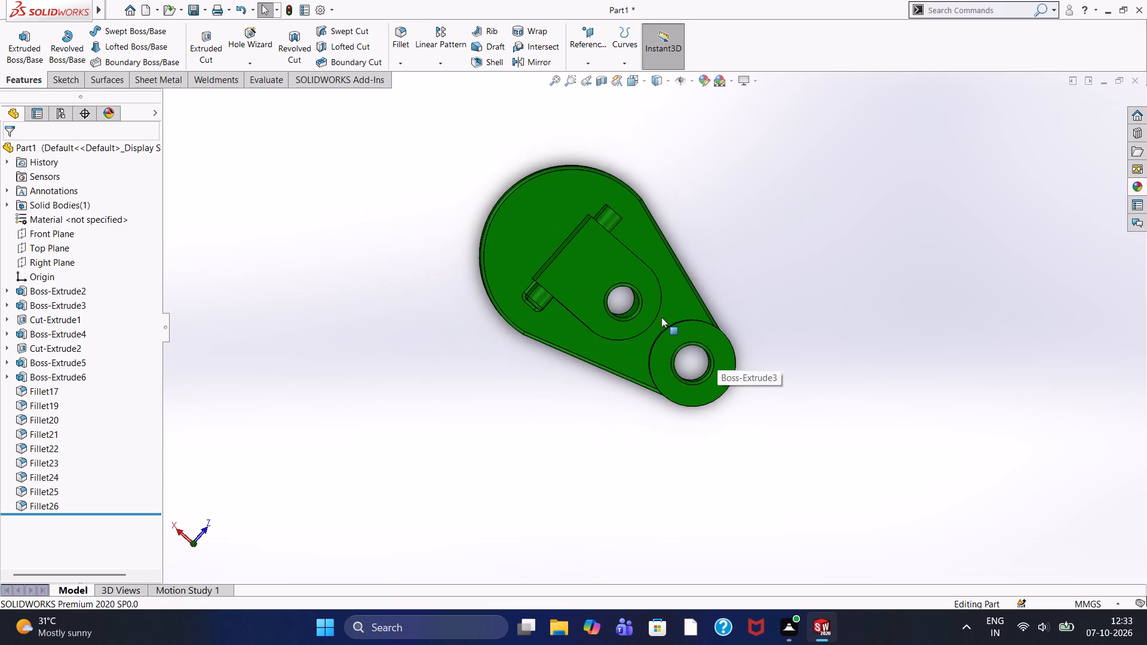
{"action": "scroll", "coordinate": [661, 317], "scroll_direction": "up", "scroll_amount": 1}
{"action": "scroll", "coordinate": [661, 317], "scroll_direction": "down", "scroll_amount": 4}
{"action": "scroll", "coordinate": [661, 317], "scroll_direction": "up", "scroll_amount": 1}
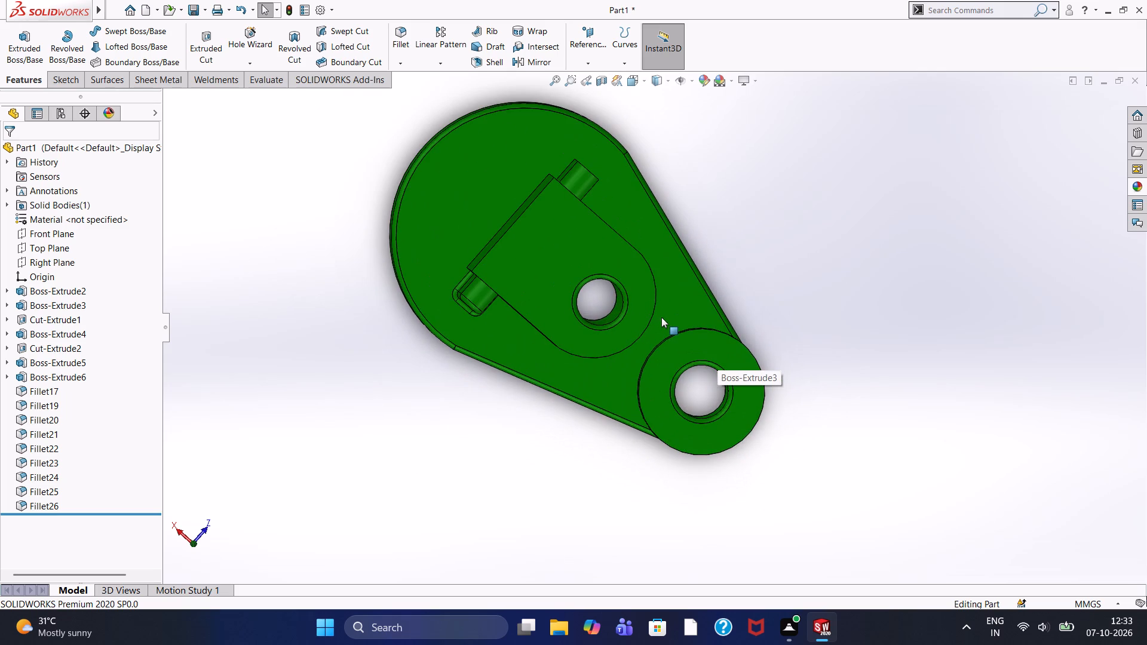
Examine the complete part obliquely, near and far, covering the upright block, side rib, round boss and base plate.
{"action": "middle_click_drag", "start_coordinate": [574, 453], "coordinate": [569, 447]}
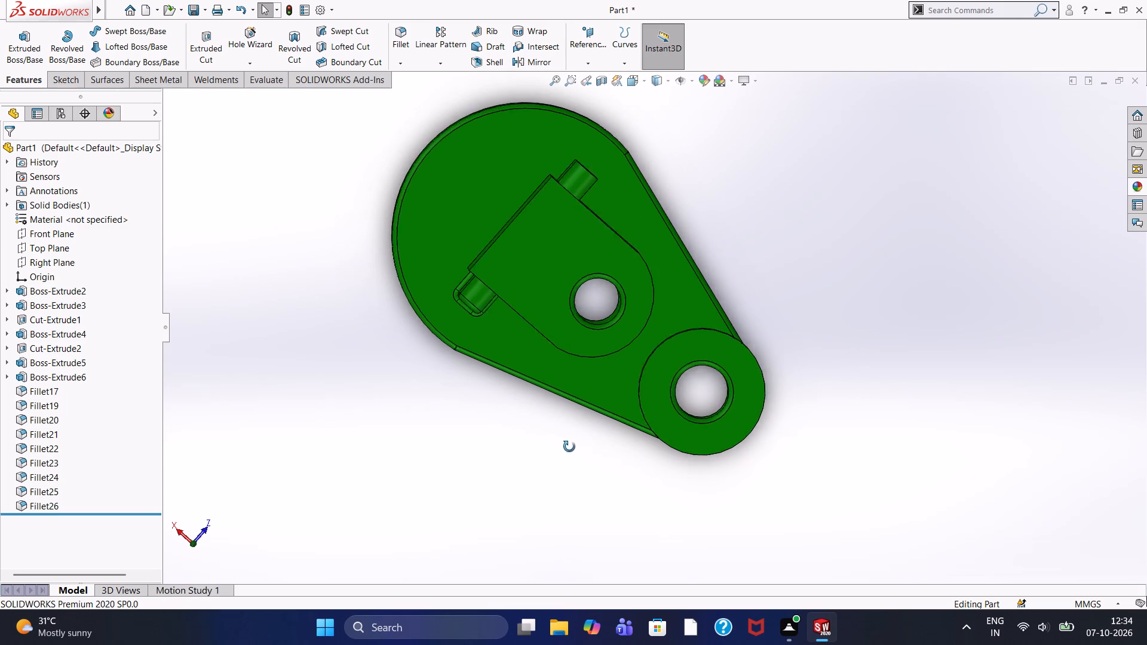
{"action": "middle_click_drag", "start_coordinate": [569, 447], "coordinate": [580, 325]}
{"action": "scroll", "coordinate": [709, 283], "scroll_direction": "down", "scroll_amount": 2}
{"action": "scroll", "coordinate": [665, 303], "scroll_direction": "up", "scroll_amount": 2}
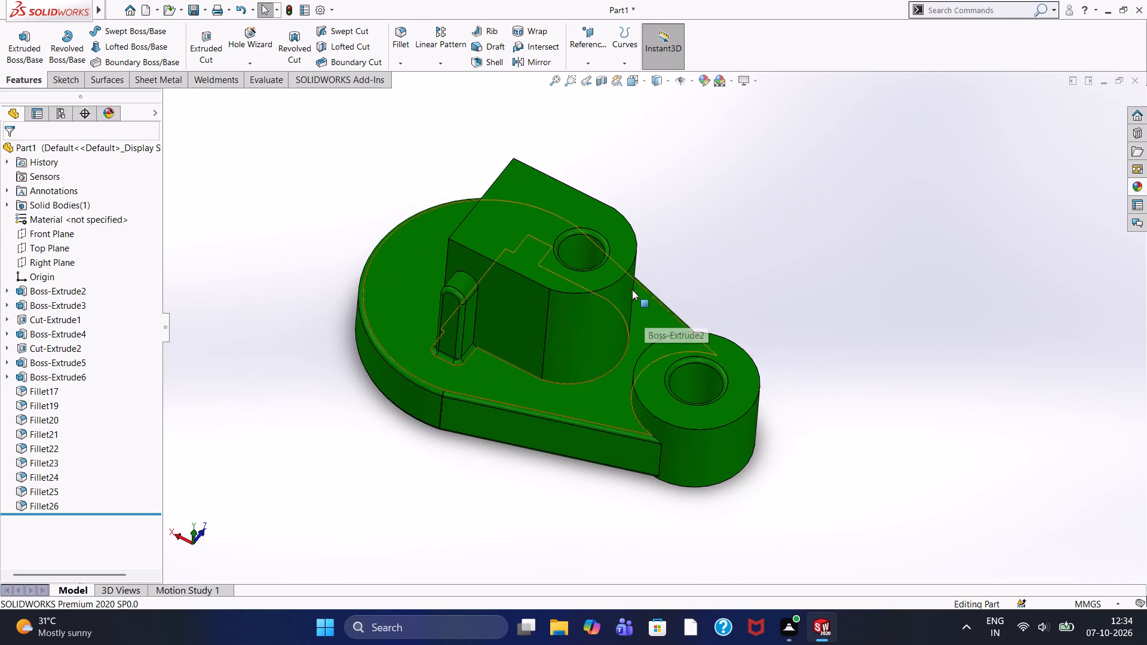
{"action": "scroll", "coordinate": [630, 288], "scroll_direction": "up", "scroll_amount": 1}
{"action": "scroll", "coordinate": [721, 234], "scroll_direction": "up", "scroll_amount": 2}
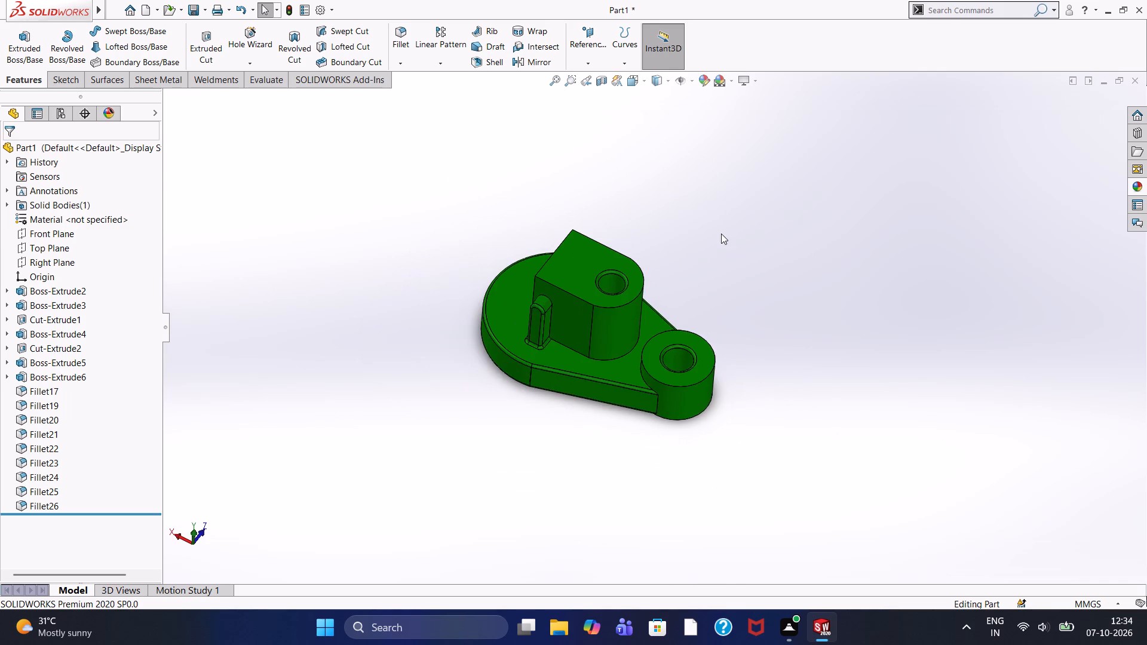
{"action": "scroll", "coordinate": [721, 234], "scroll_direction": "down", "scroll_amount": 2}
{"action": "scroll", "coordinate": [721, 234], "scroll_direction": "up", "scroll_amount": 2}
{"action": "scroll", "coordinate": [721, 234], "scroll_direction": "down", "scroll_amount": 1}
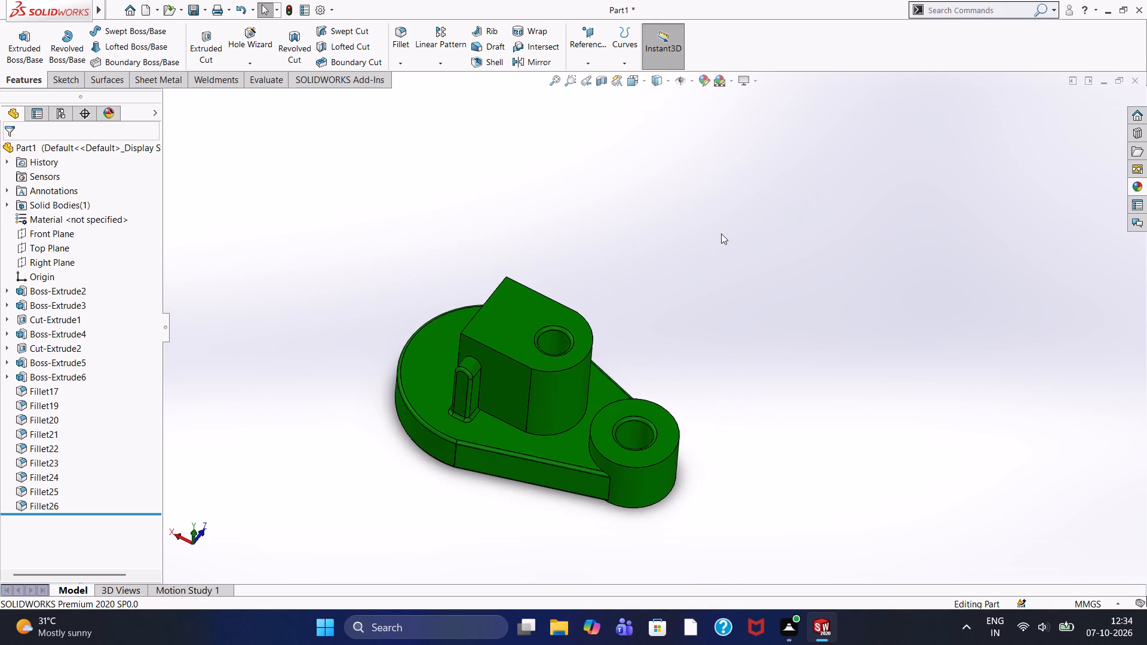
{"action": "scroll", "coordinate": [721, 234], "scroll_direction": "up", "scroll_amount": 2}
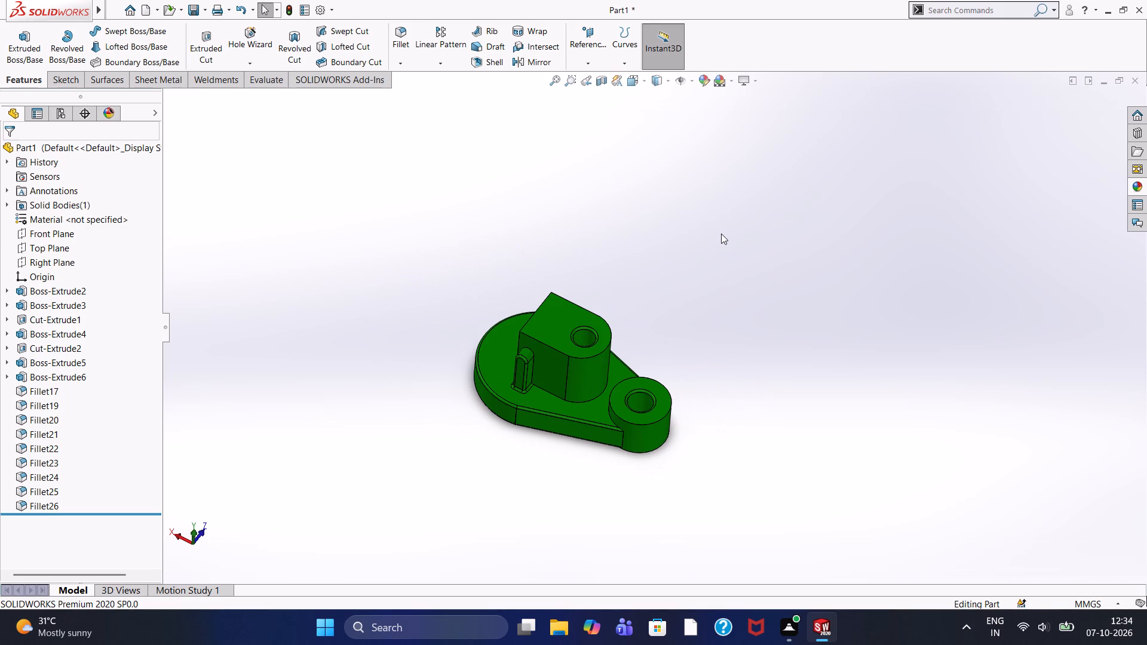
{"action": "scroll", "coordinate": [721, 234], "scroll_direction": "down", "scroll_amount": 4}
{"action": "scroll", "coordinate": [721, 234], "scroll_direction": "up", "scroll_amount": 3}
{"action": "scroll", "coordinate": [520, 493], "scroll_direction": "up", "scroll_amount": 6}
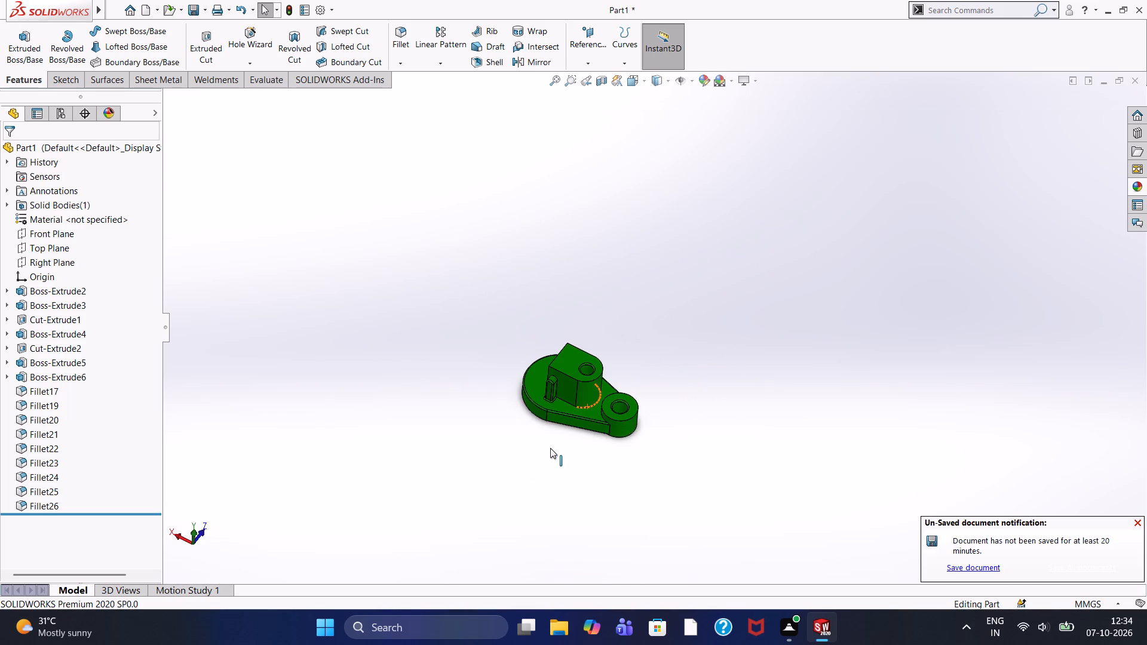
Examine the round boss's hole and the upright block's hole and side ribs from above, up close.
{"action": "middle_click_drag", "start_coordinate": [554, 451], "coordinate": [553, 497]}
{"action": "middle_click_drag", "start_coordinate": [556, 455], "coordinate": [562, 486]}
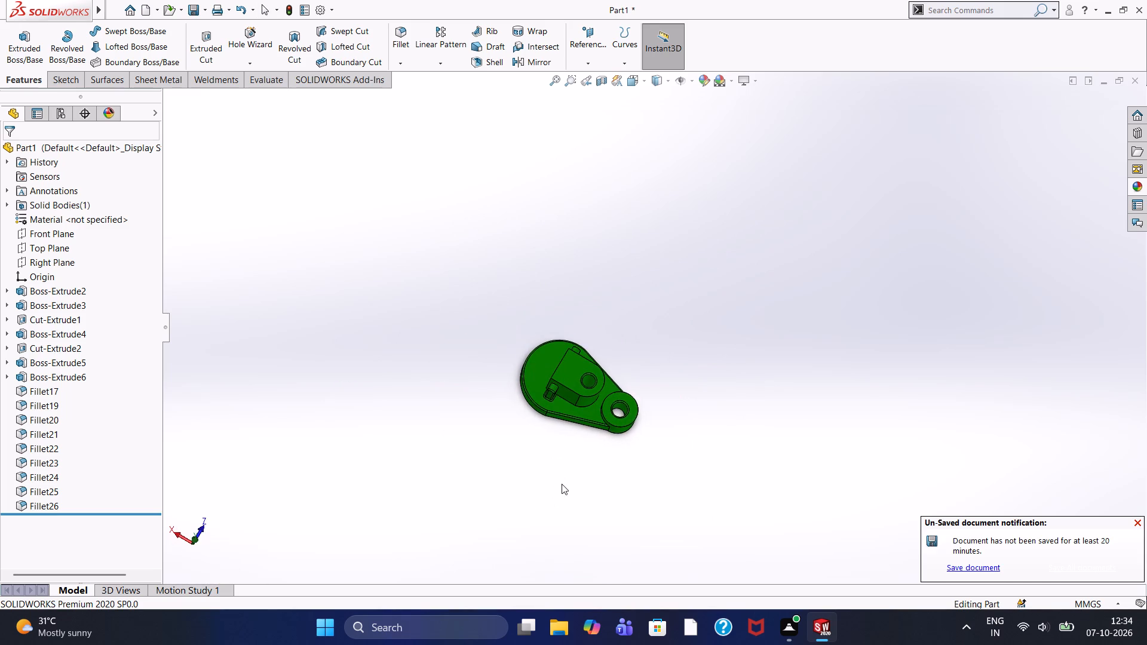
{"action": "scroll", "coordinate": [646, 389], "scroll_direction": "down", "scroll_amount": 4}
{"action": "scroll", "coordinate": [599, 418], "scroll_direction": "down", "scroll_amount": 3}
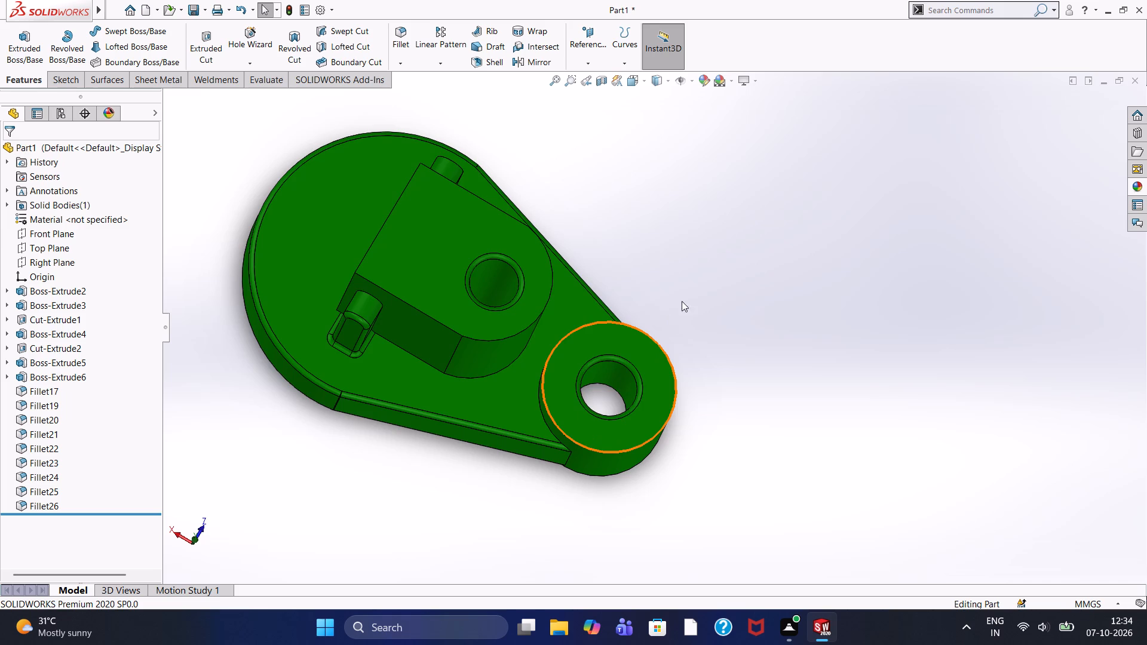
{"action": "middle_click_drag", "start_coordinate": [675, 313], "coordinate": [679, 361]}
{"action": "middle_click", "coordinate": [679, 361]}
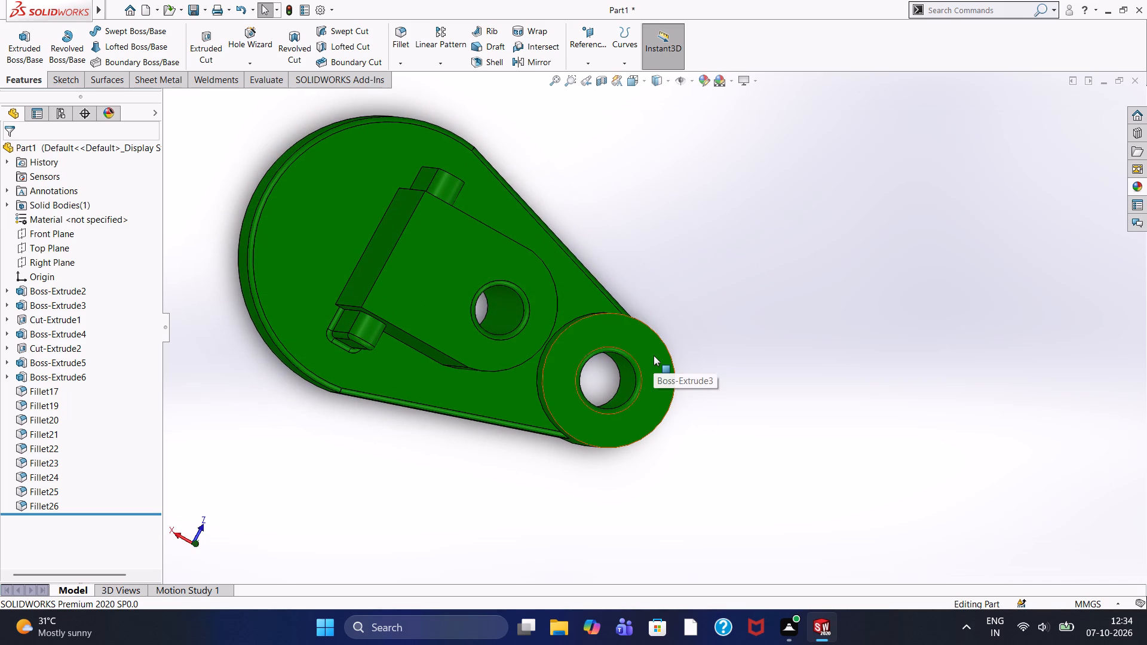
{"action": "scroll", "coordinate": [648, 354], "scroll_direction": "down", "scroll_amount": 3}
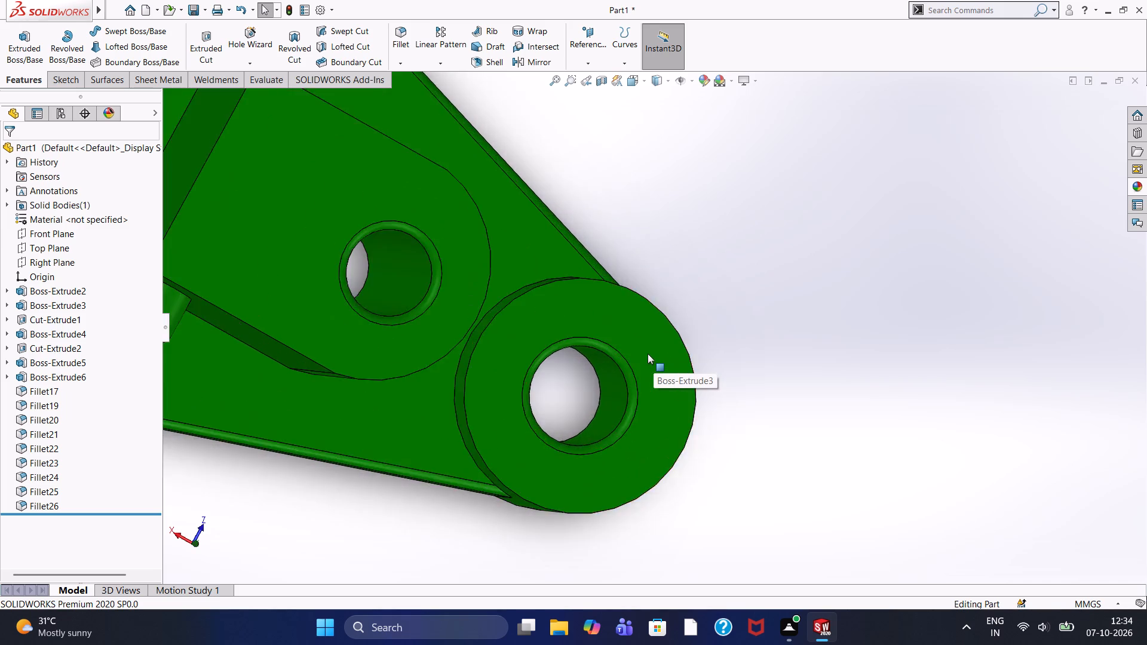
{"action": "scroll", "coordinate": [648, 354], "scroll_direction": "up", "scroll_amount": 5}
{"action": "scroll", "coordinate": [647, 354], "scroll_direction": "down", "scroll_amount": 2}
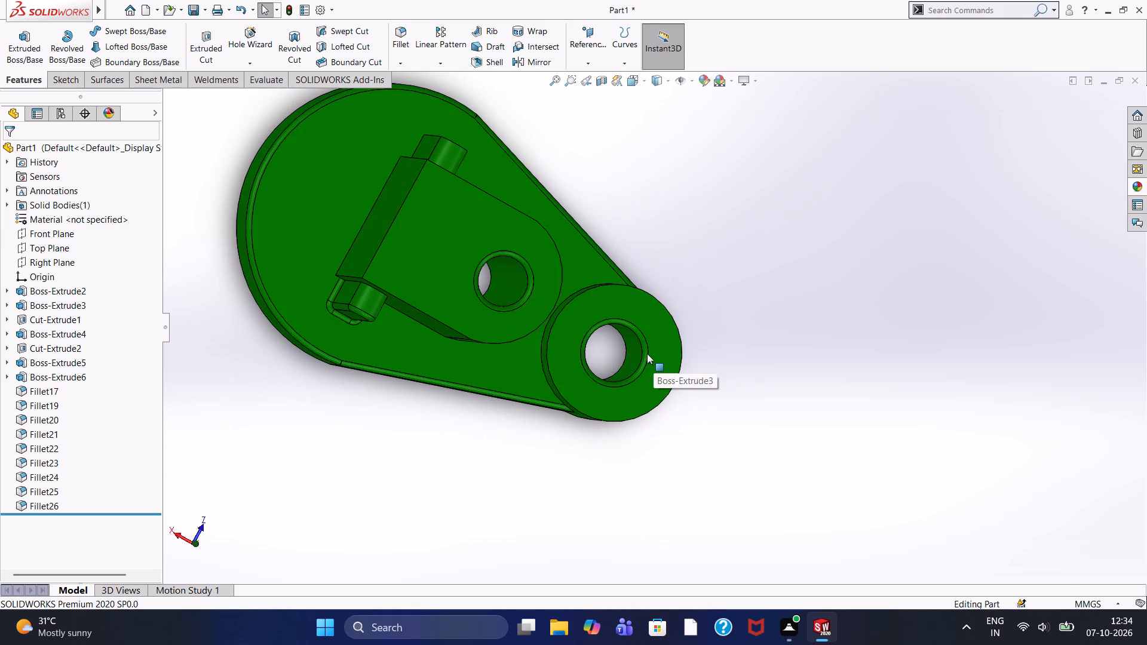
{"action": "scroll", "coordinate": [647, 354], "scroll_direction": "down", "scroll_amount": 2}
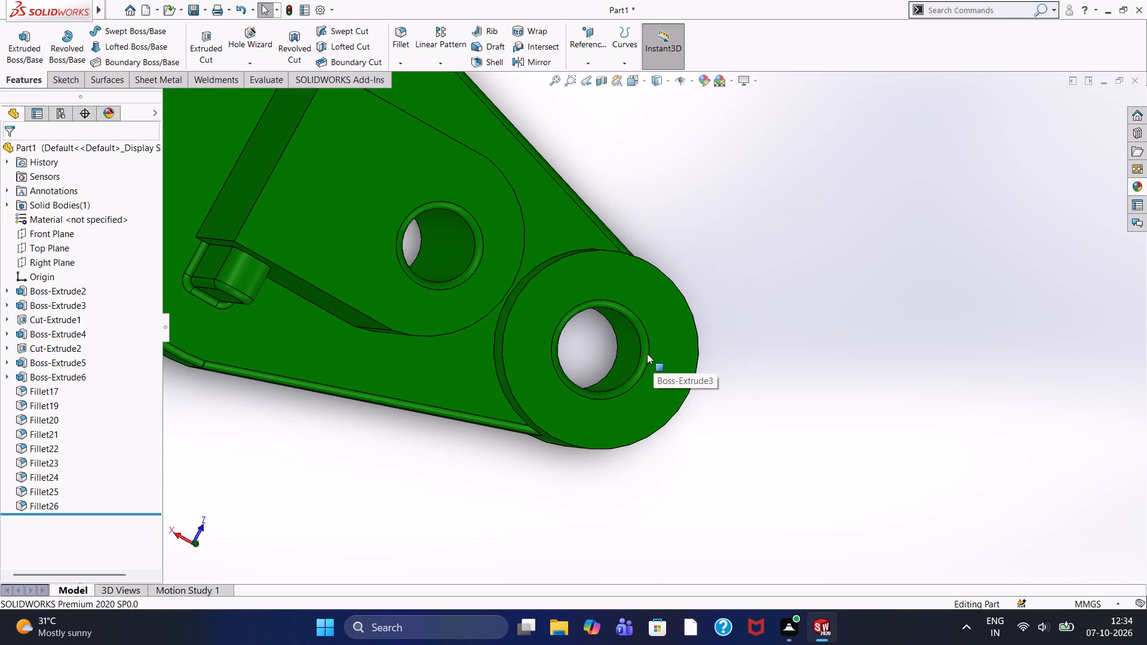
{"action": "scroll", "coordinate": [647, 354], "scroll_direction": "up", "scroll_amount": 2}
{"action": "scroll", "coordinate": [647, 354], "scroll_direction": "down", "scroll_amount": 1}
{"action": "scroll", "coordinate": [647, 354], "scroll_direction": "up", "scroll_amount": 1}
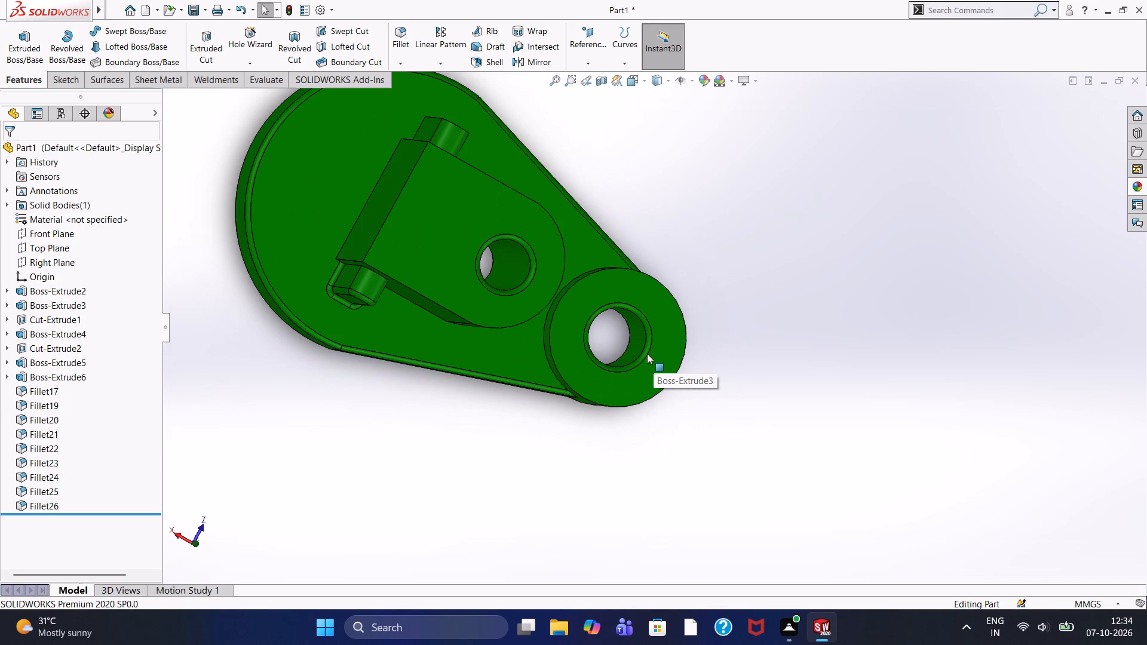
{"action": "scroll", "coordinate": [657, 348], "scroll_direction": "down", "scroll_amount": 1}
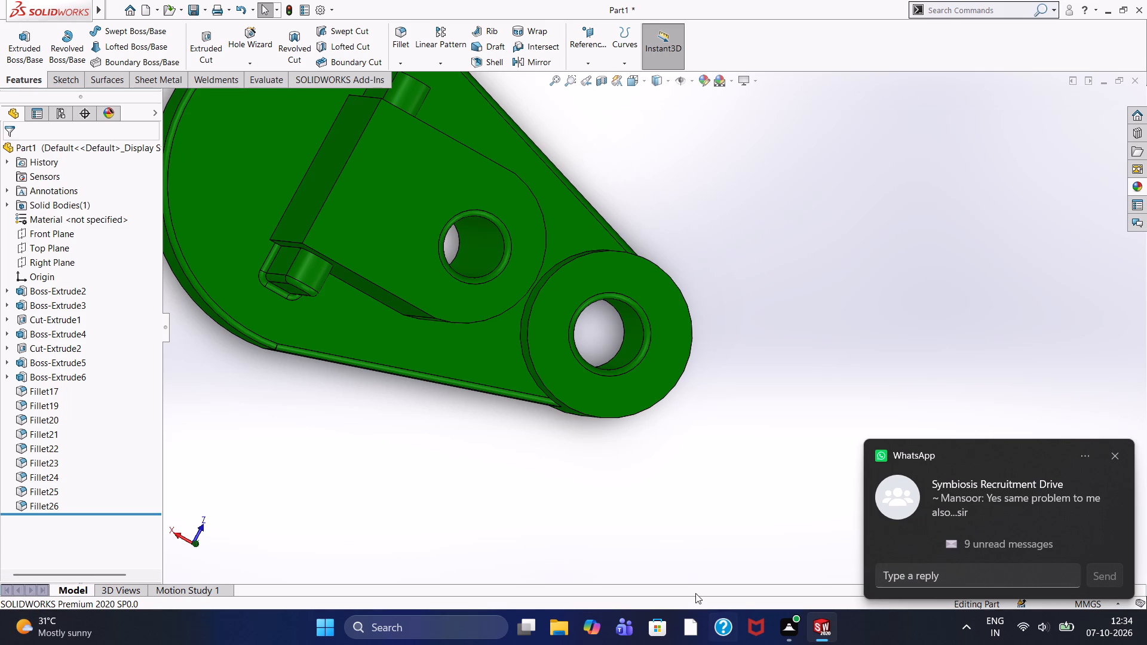
Examine the complete part from above and at a tilt, checking the block, ribs, round boss and plate outline.
{"action": "scroll", "coordinate": [649, 444], "scroll_direction": "down", "scroll_amount": 1}
{"action": "scroll", "coordinate": [652, 438], "scroll_direction": "up", "scroll_amount": 1}
{"action": "scroll", "coordinate": [533, 425], "scroll_direction": "up", "scroll_amount": 3}
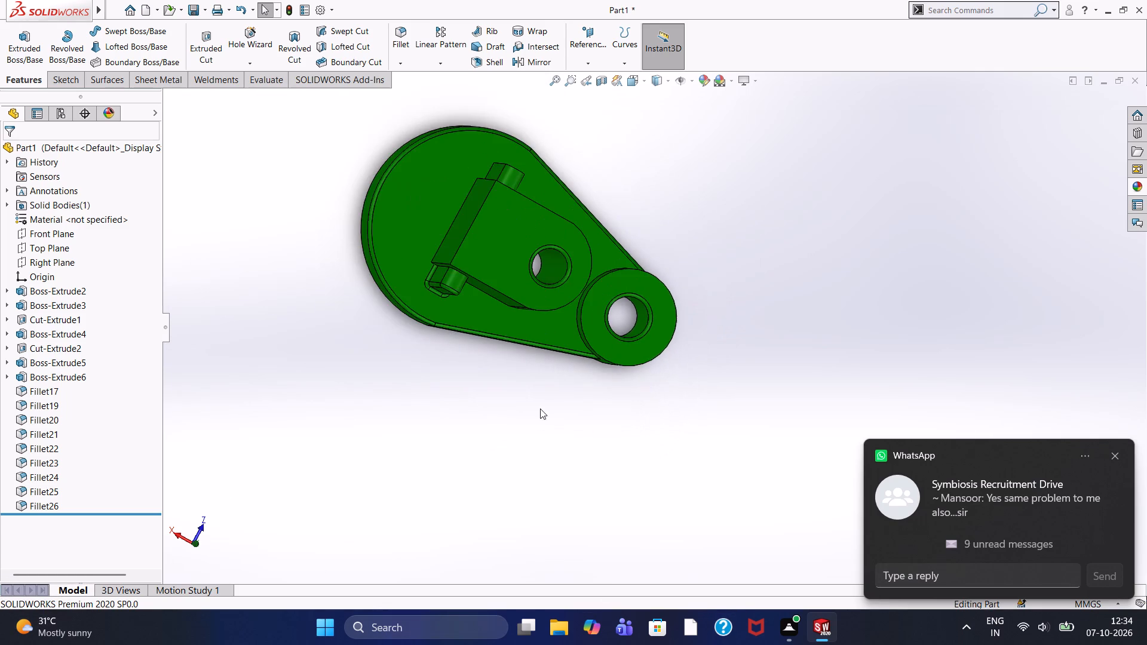
{"action": "scroll", "coordinate": [545, 401], "scroll_direction": "up", "scroll_amount": 2}
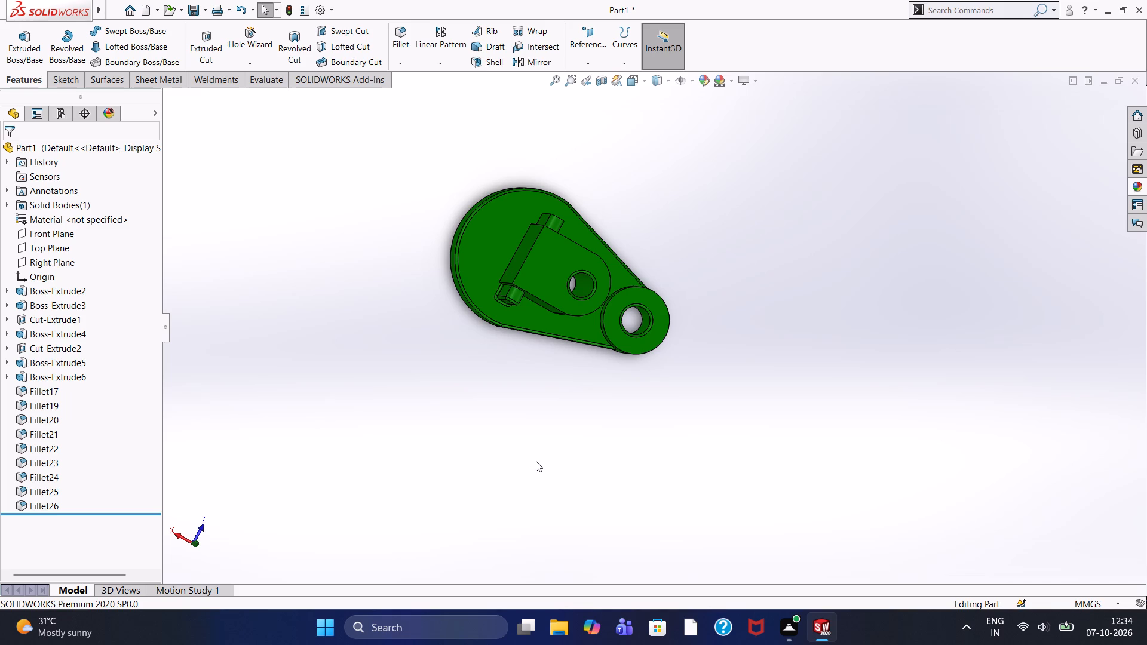
{"action": "scroll", "coordinate": [536, 461], "scroll_direction": "down", "scroll_amount": 1}
{"action": "scroll", "coordinate": [536, 461], "scroll_direction": "up", "scroll_amount": 2}
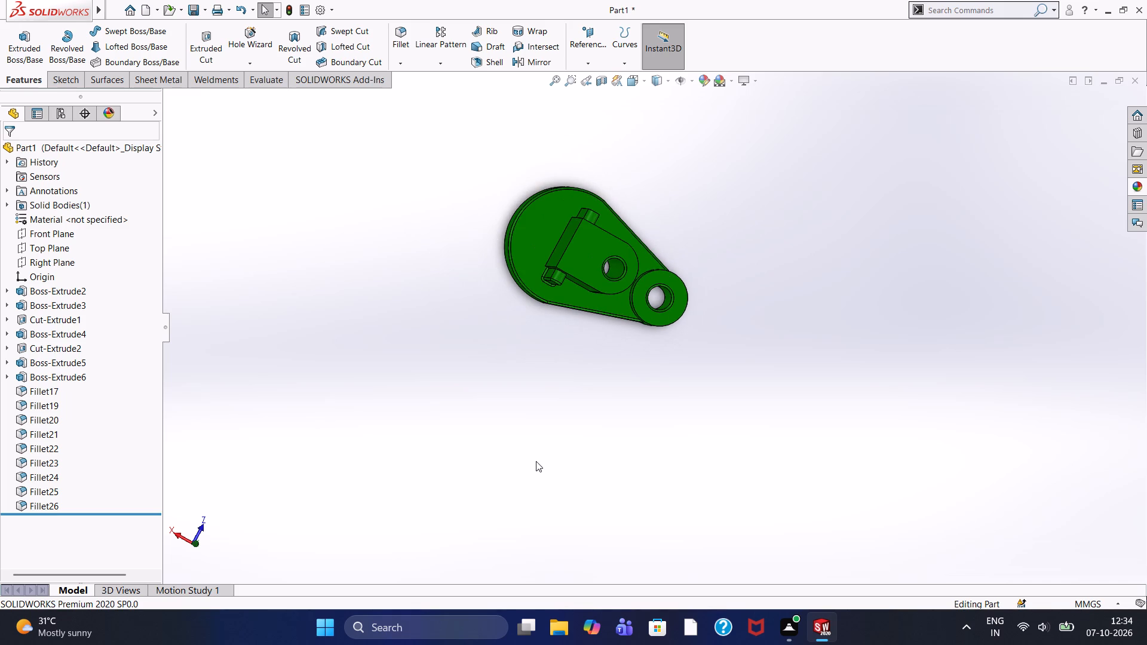
{"action": "scroll", "coordinate": [536, 461], "scroll_direction": "down", "scroll_amount": 1}
{"action": "scroll", "coordinate": [536, 461], "scroll_direction": "up", "scroll_amount": 1}
{"action": "scroll", "coordinate": [644, 221], "scroll_direction": "down", "scroll_amount": 3}
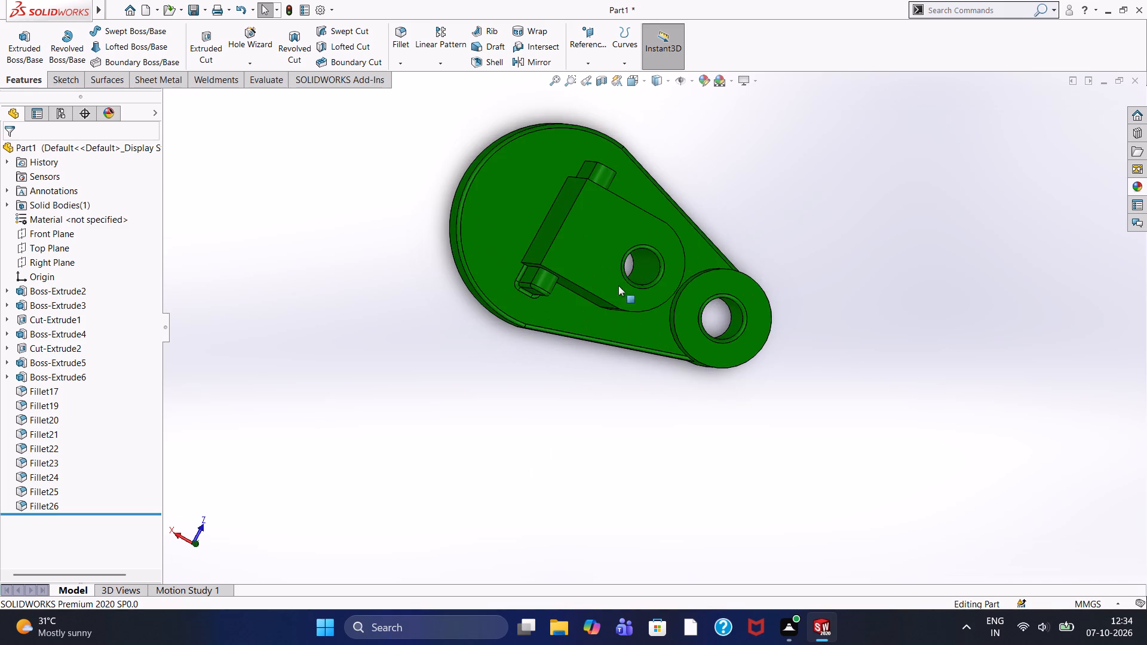
{"action": "scroll", "coordinate": [689, 364], "scroll_direction": "up", "scroll_amount": 1}
{"action": "middle_click_drag", "start_coordinate": [692, 383], "coordinate": [651, 343]}
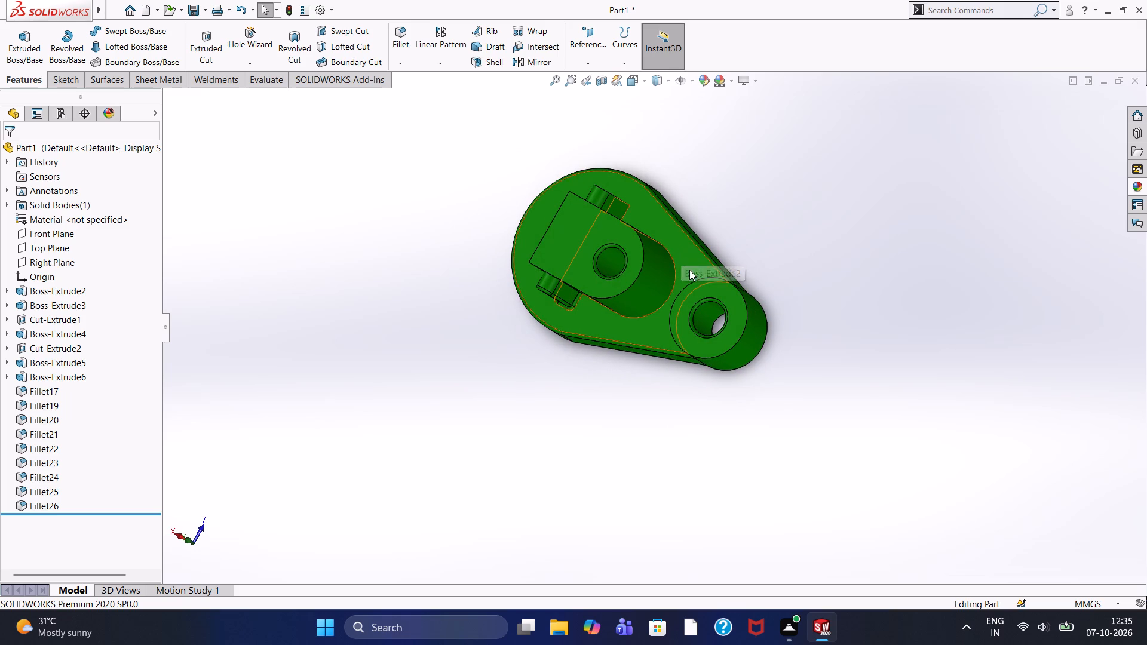
{"action": "scroll", "coordinate": [689, 270], "scroll_direction": "down", "scroll_amount": 1}
{"action": "scroll", "coordinate": [664, 229], "scroll_direction": "down", "scroll_amount": 2}
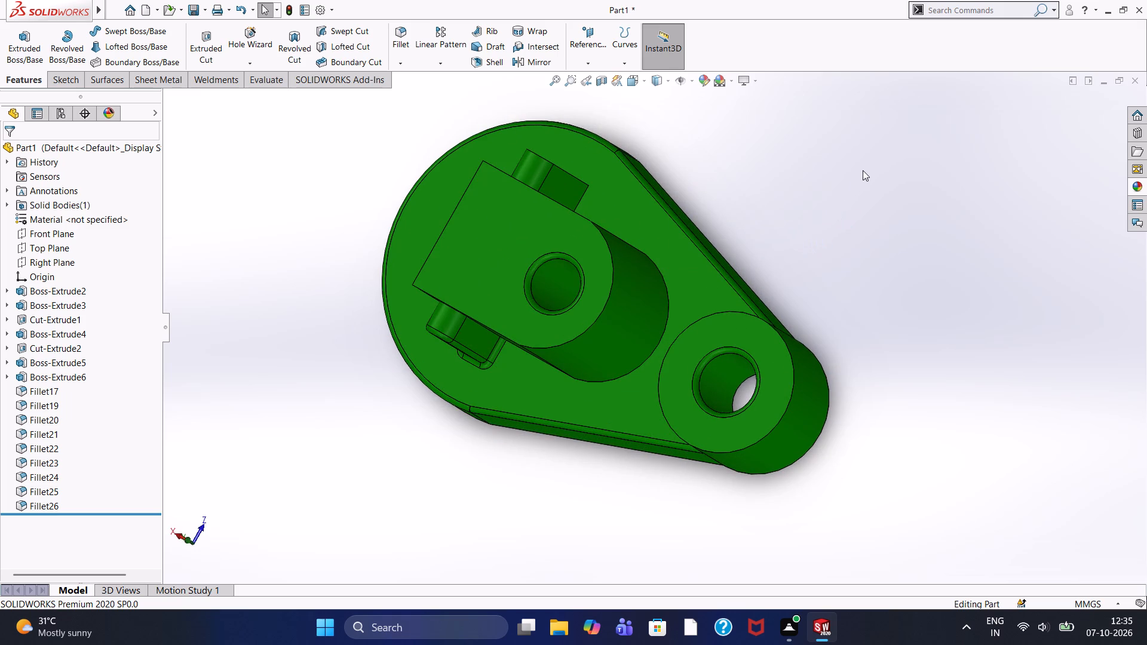
{"action": "scroll", "coordinate": [863, 170], "scroll_direction": "down", "scroll_amount": 1}
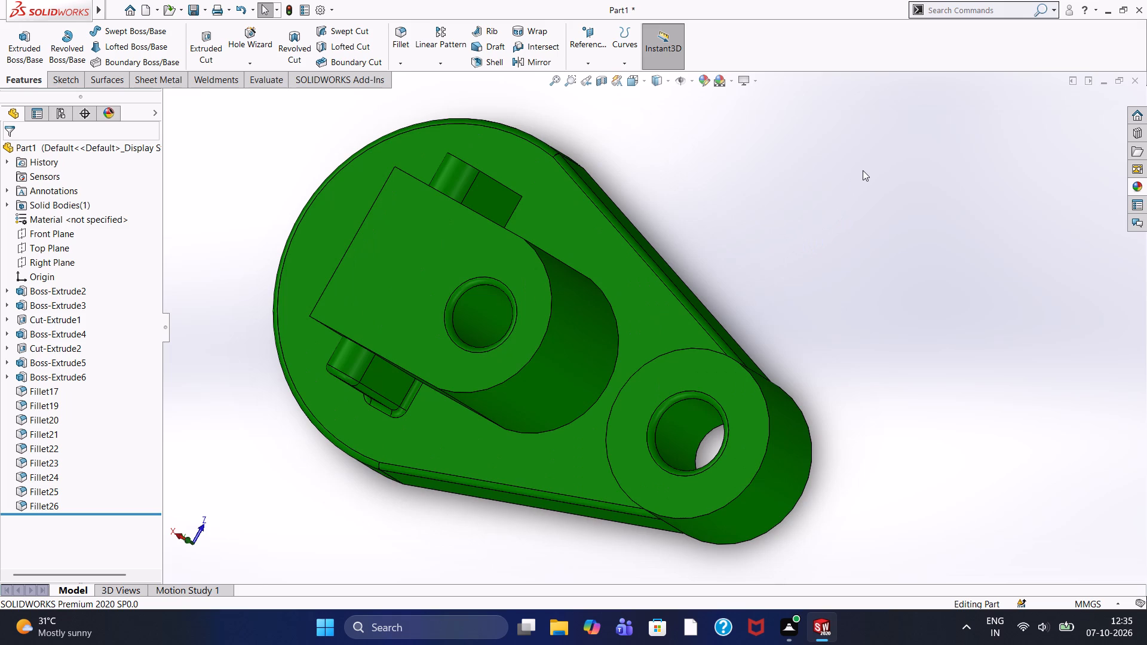
Examine the complete part at a tilt from above, near and far, covering the upright block, both side ribs and the round boss.
{"action": "scroll", "coordinate": [863, 170], "scroll_direction": "down", "scroll_amount": 1}
{"action": "scroll", "coordinate": [672, 267], "scroll_direction": "up", "scroll_amount": 2}
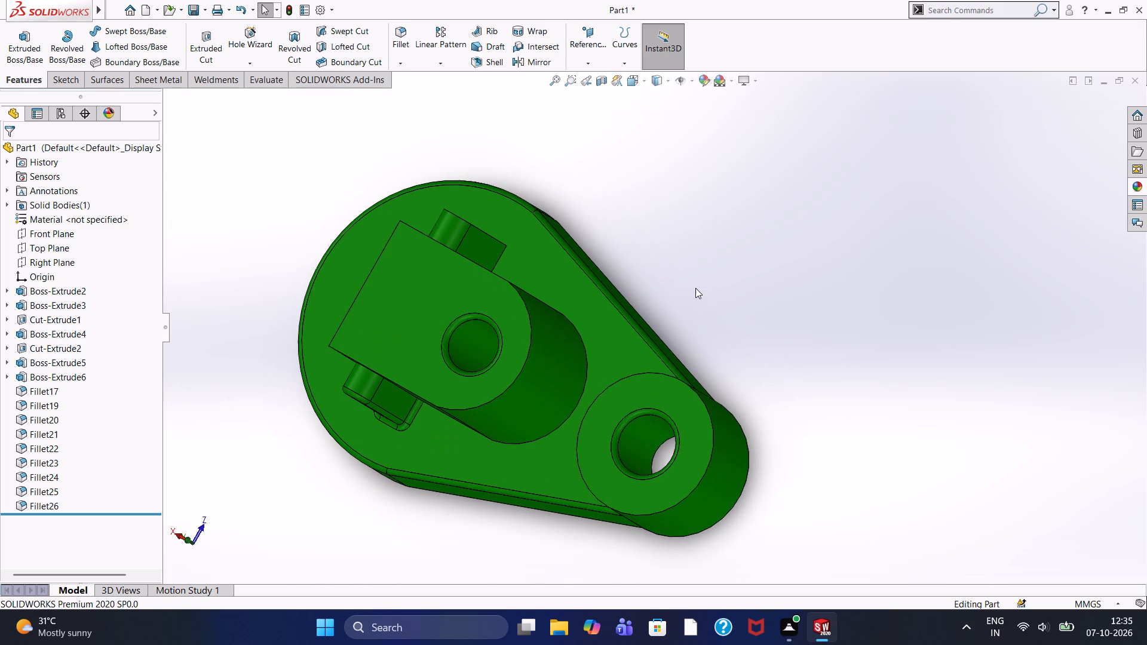
{"action": "scroll", "coordinate": [695, 288], "scroll_direction": "up", "scroll_amount": 1}
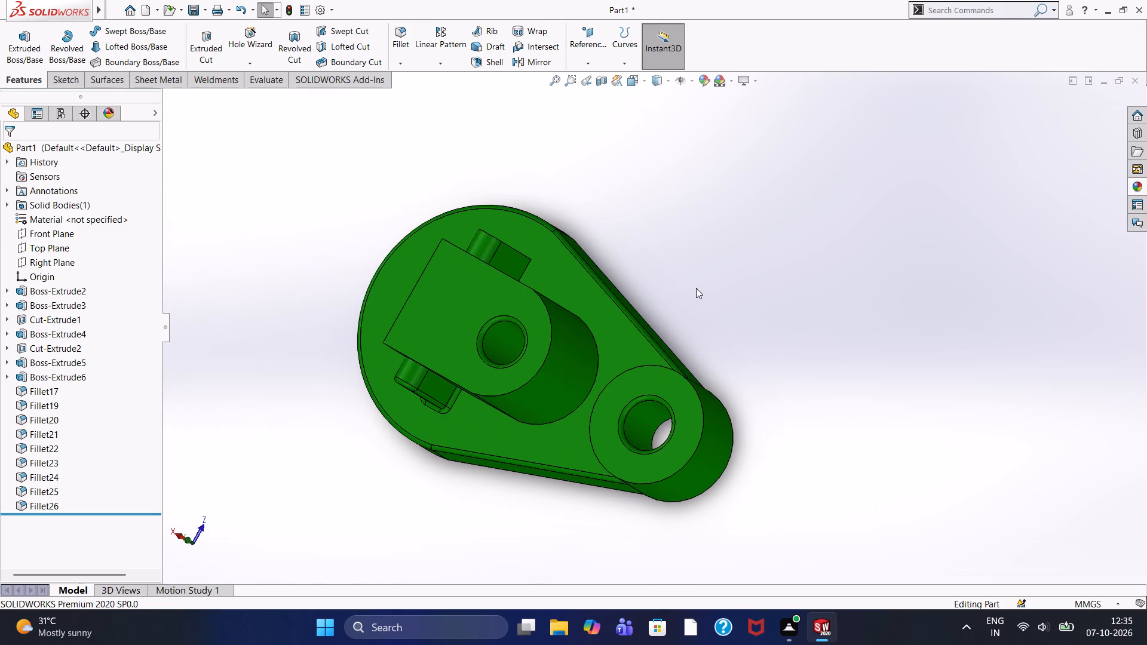
{"action": "scroll", "coordinate": [696, 288], "scroll_direction": "down", "scroll_amount": 2}
{"action": "scroll", "coordinate": [696, 288], "scroll_direction": "up", "scroll_amount": 2}
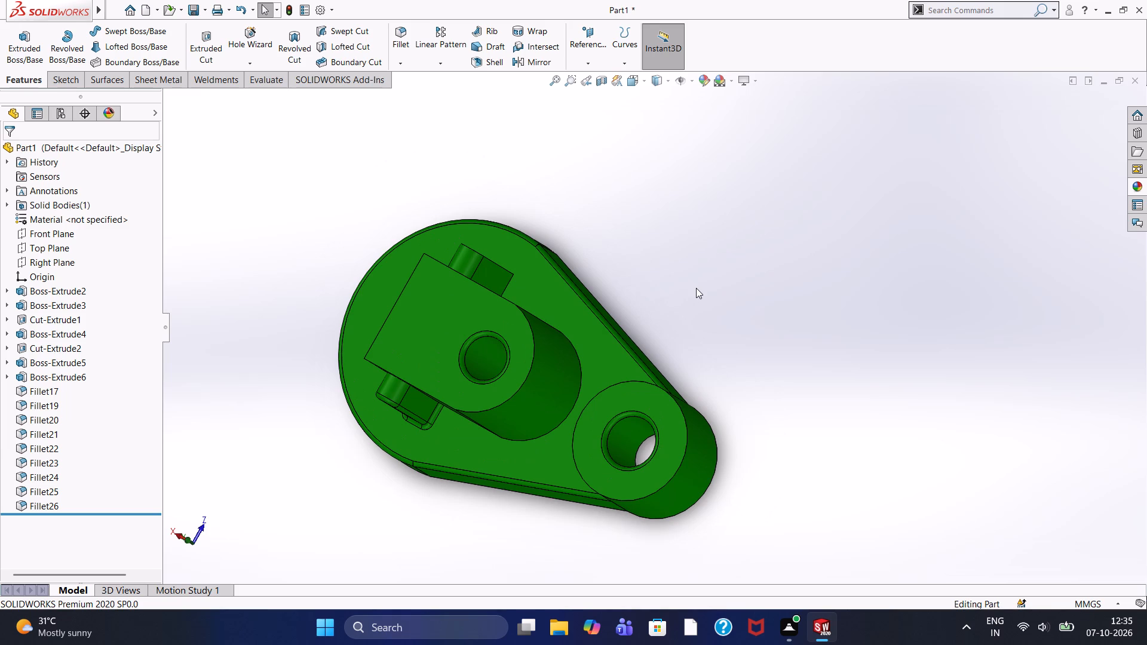
{"action": "scroll", "coordinate": [696, 288], "scroll_direction": "down", "scroll_amount": 2}
{"action": "scroll", "coordinate": [696, 288], "scroll_direction": "up", "scroll_amount": 2}
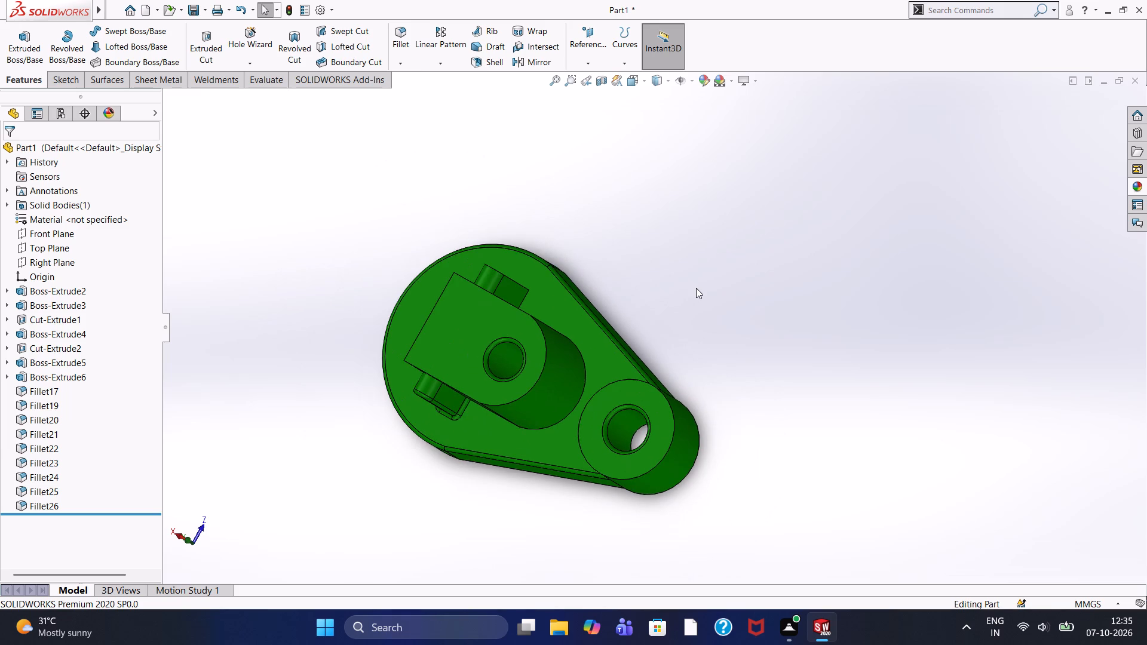
{"action": "scroll", "coordinate": [696, 288], "scroll_direction": "down", "scroll_amount": 3}
{"action": "scroll", "coordinate": [696, 288], "scroll_direction": "up", "scroll_amount": 2}
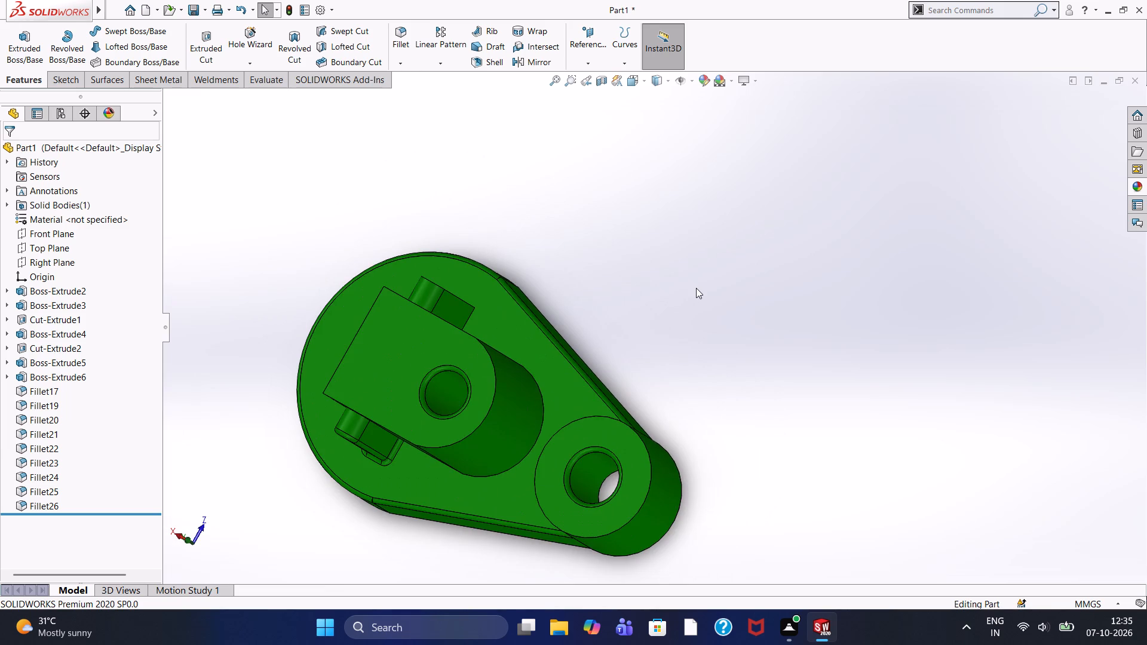
{"action": "scroll", "coordinate": [696, 288], "scroll_direction": "down", "scroll_amount": 2}
{"action": "scroll", "coordinate": [696, 288], "scroll_direction": "up", "scroll_amount": 3}
{"action": "scroll", "coordinate": [696, 288], "scroll_direction": "down", "scroll_amount": 2}
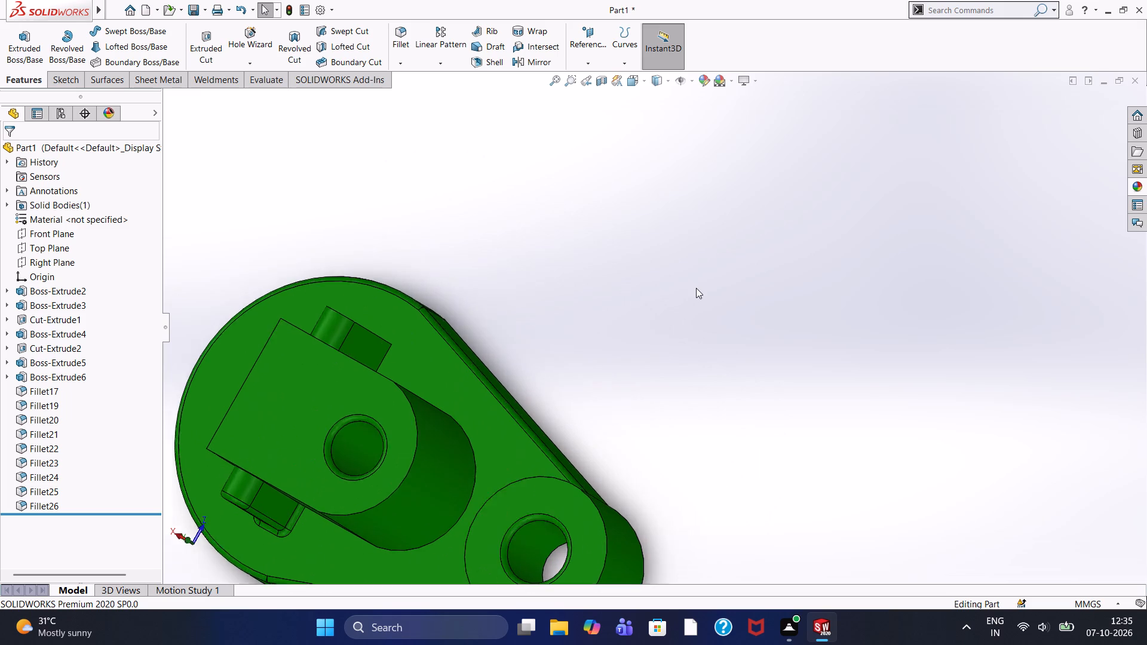
{"action": "scroll", "coordinate": [696, 288], "scroll_direction": "up", "scroll_amount": 4}
{"action": "scroll", "coordinate": [615, 348], "scroll_direction": "up", "scroll_amount": 4}
{"action": "scroll", "coordinate": [531, 367], "scroll_direction": "up", "scroll_amount": 3}
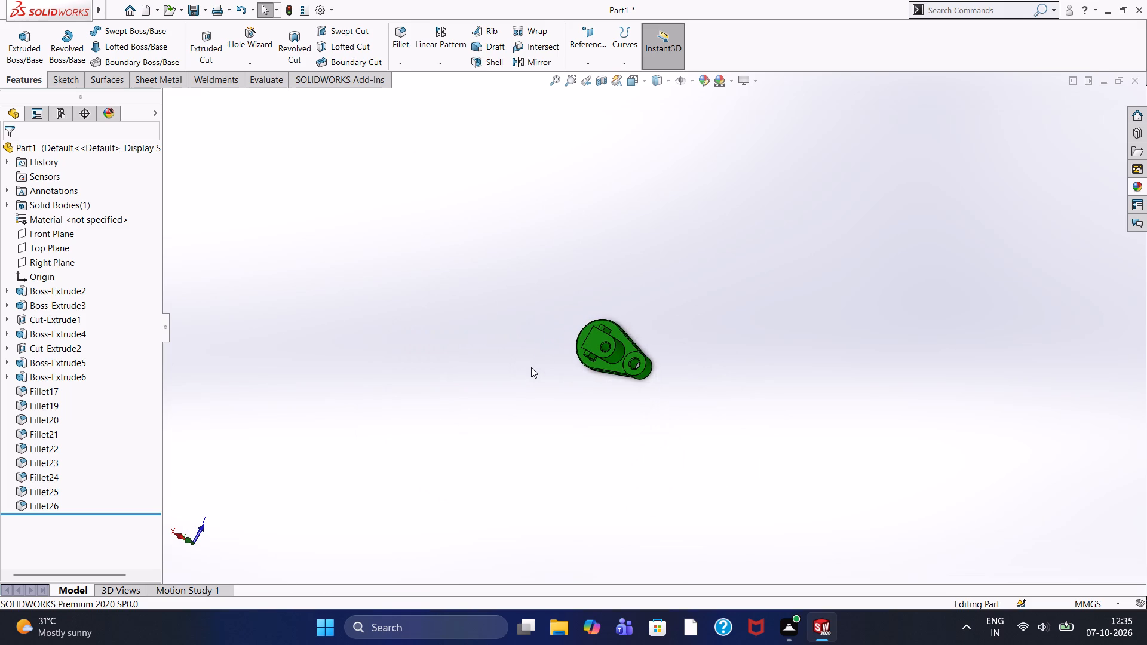
{"action": "scroll", "coordinate": [664, 360], "scroll_direction": "down", "scroll_amount": 9}
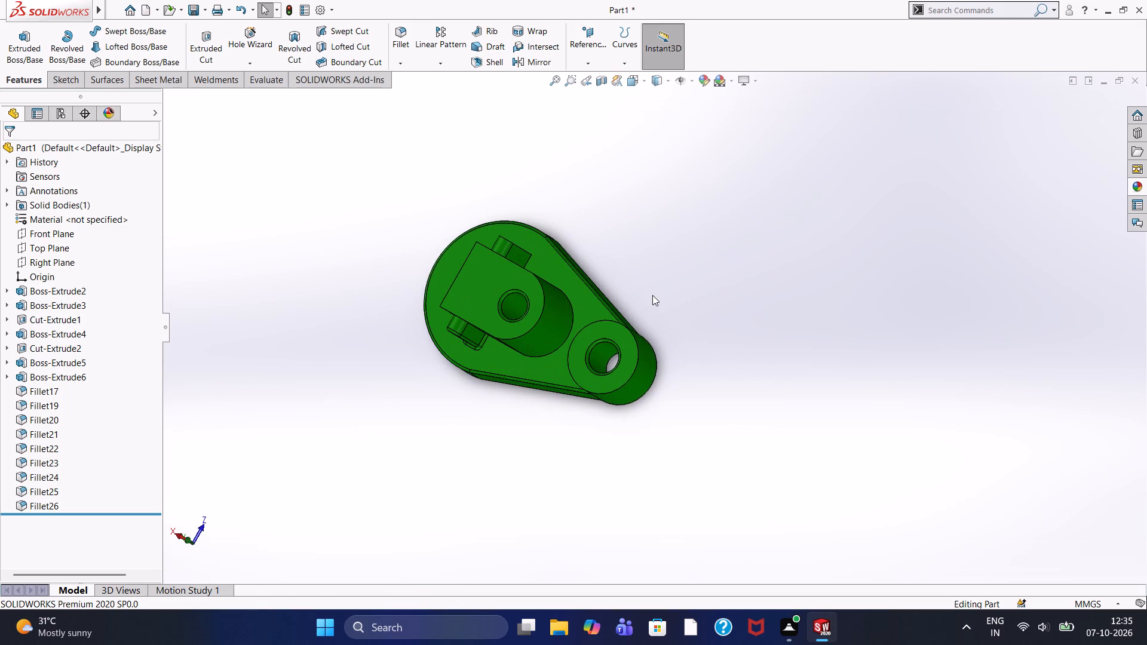
Fillet all the top outer edges of the upright block, straight and rounded, with a 2 mm radius.
{"action": "middle_click_drag", "start_coordinate": [652, 295], "coordinate": [683, 324]}
{"action": "middle_click_drag", "start_coordinate": [494, 465], "coordinate": [501, 410]}
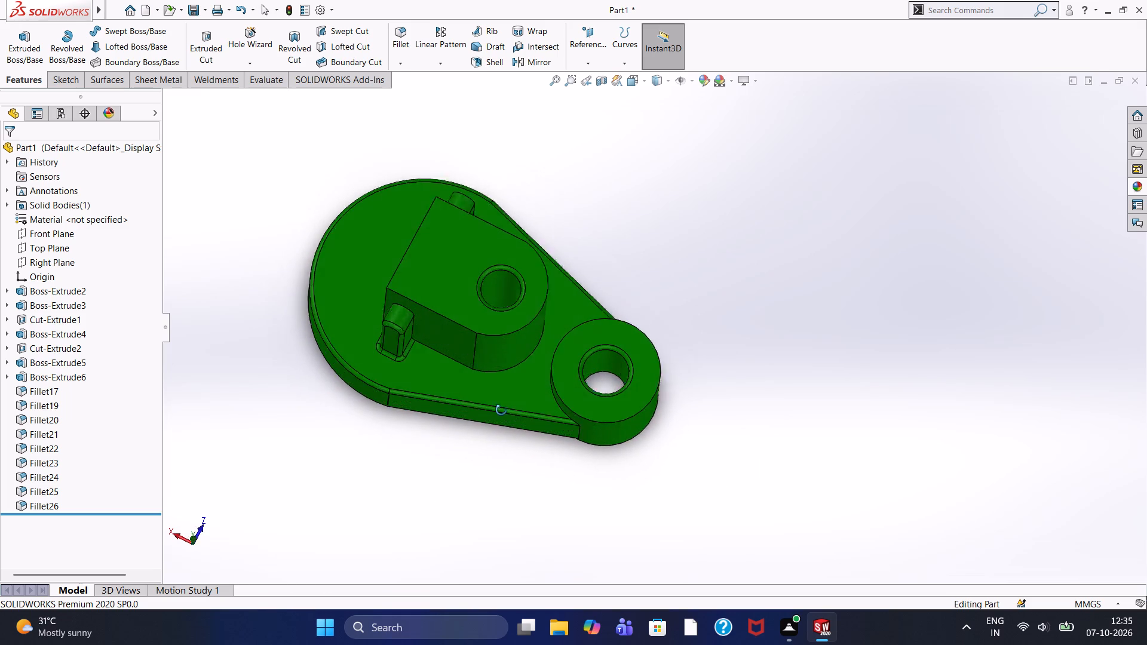
{"action": "middle_click_drag", "start_coordinate": [501, 410], "coordinate": [509, 402]}
{"action": "middle_click", "coordinate": [509, 402]}
{"action": "left_click", "coordinate": [405, 37]}
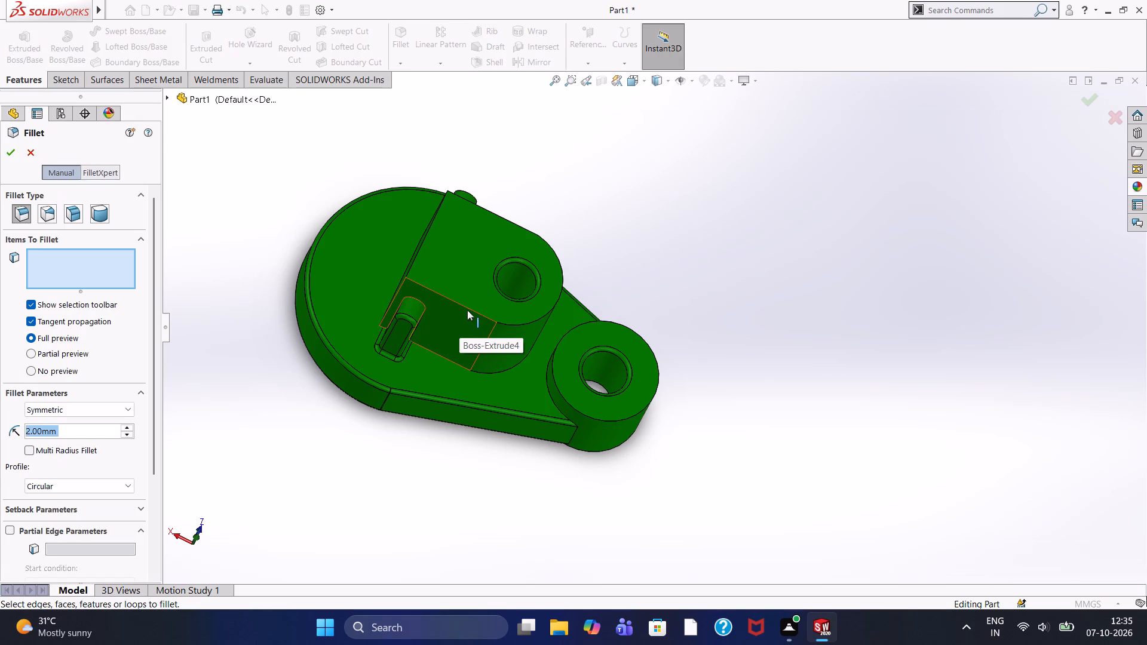
{"action": "left_click", "coordinate": [467, 310]}
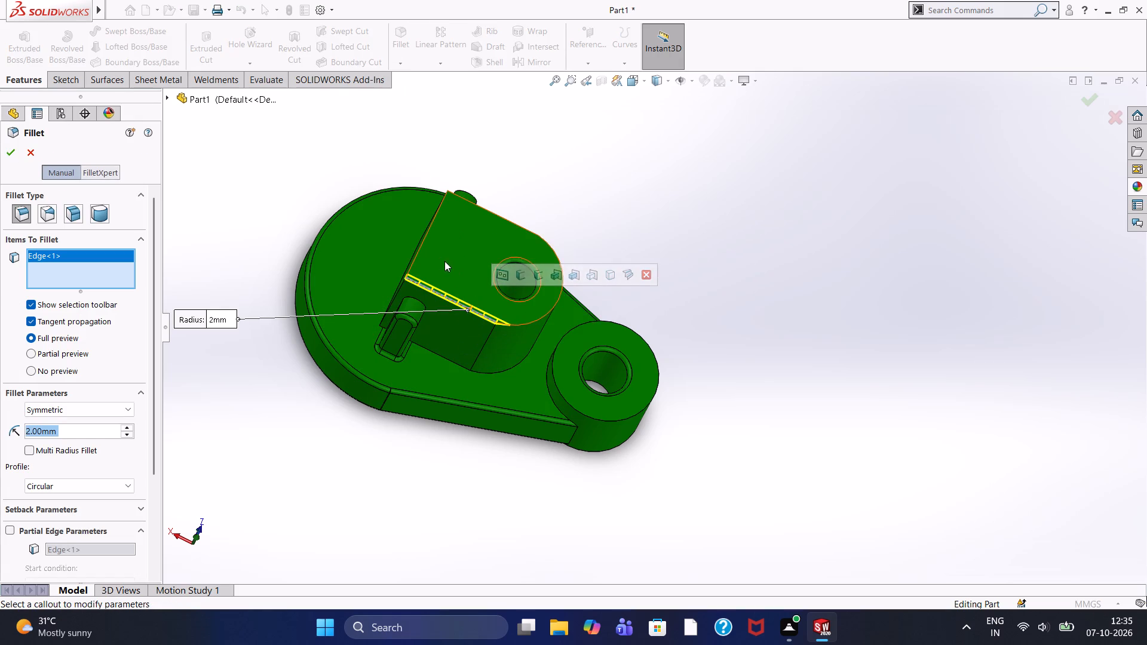
{"action": "left_click", "coordinate": [424, 240]}
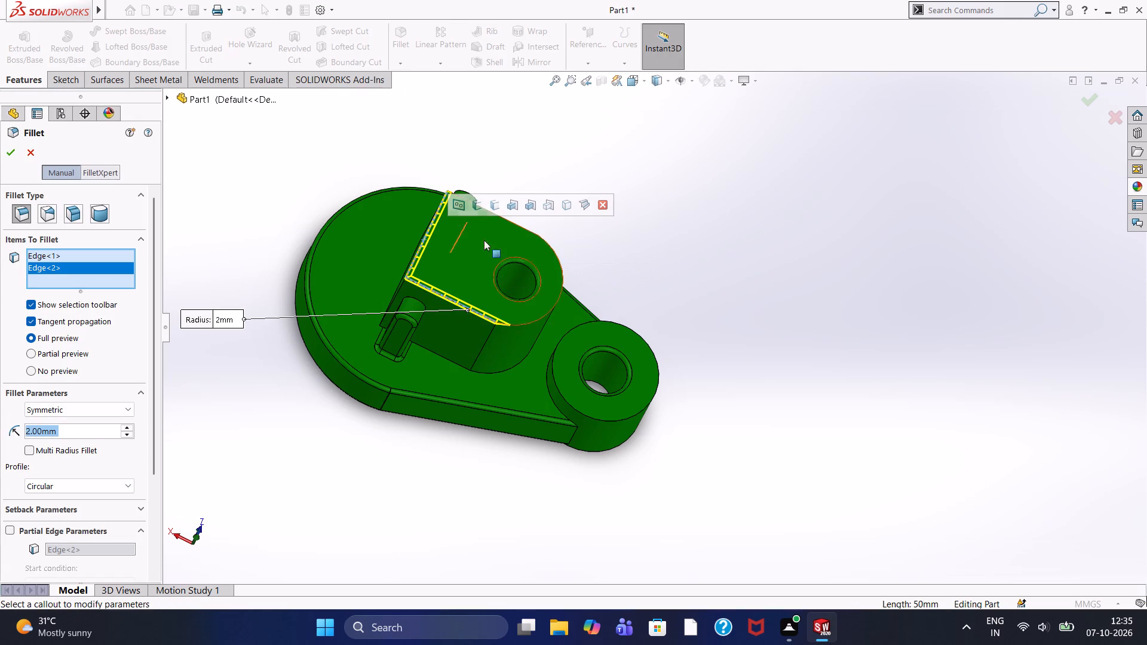
{"action": "left_click", "coordinate": [523, 228]}
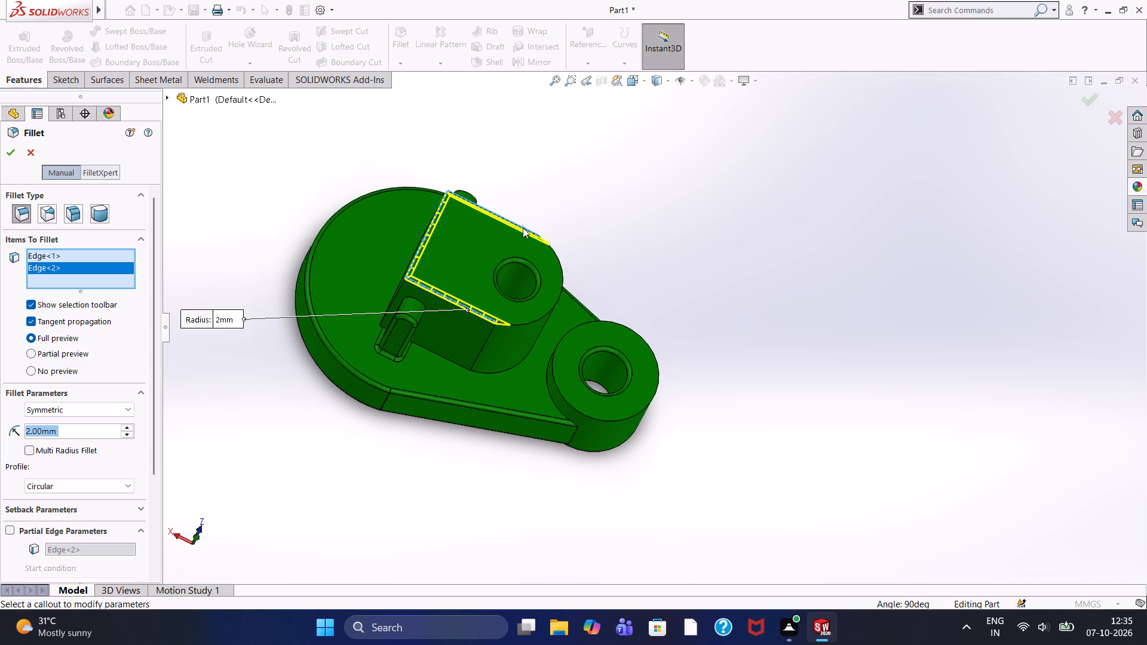
{"action": "left_click", "coordinate": [556, 302]}
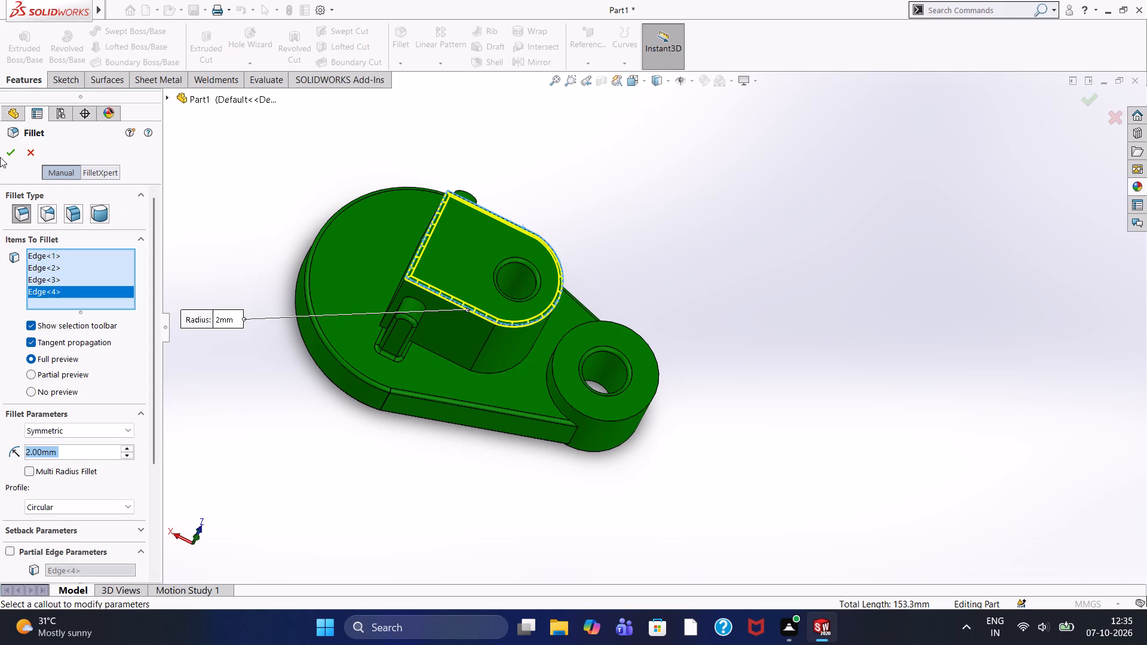
{"action": "left_click", "coordinate": [12, 155]}
Examine the upright block's rounded top edges obliquely, along with the side rib and the round boss.
{"action": "middle_click_drag", "start_coordinate": [298, 370], "coordinate": [253, 301]}
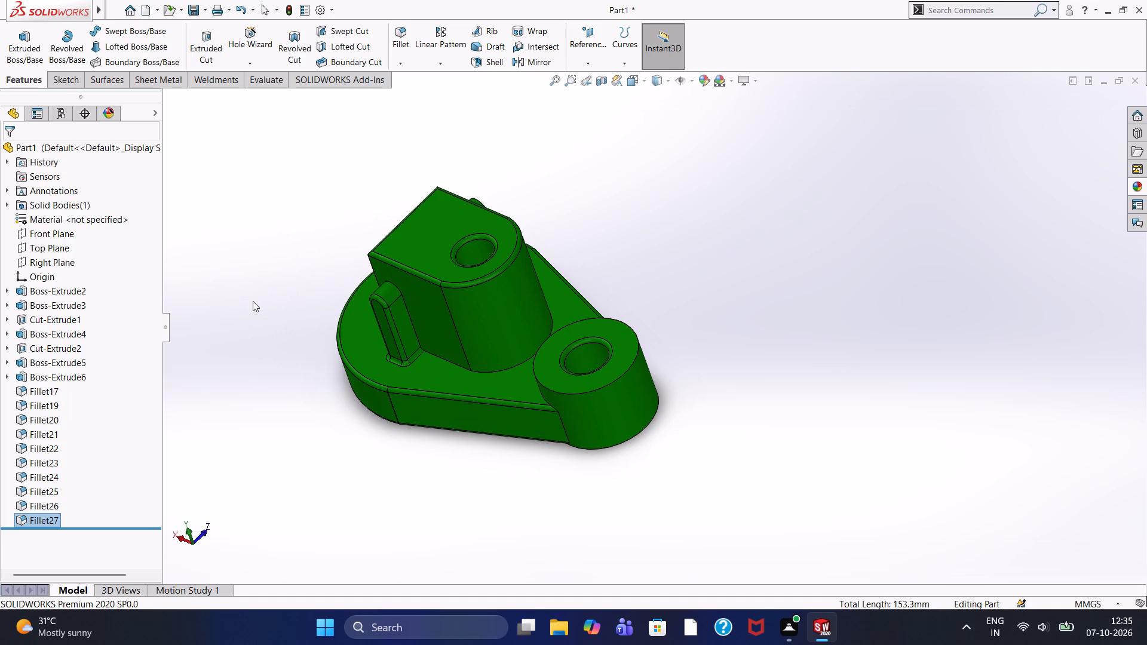
{"action": "scroll", "coordinate": [253, 301], "scroll_direction": "down", "scroll_amount": 2}
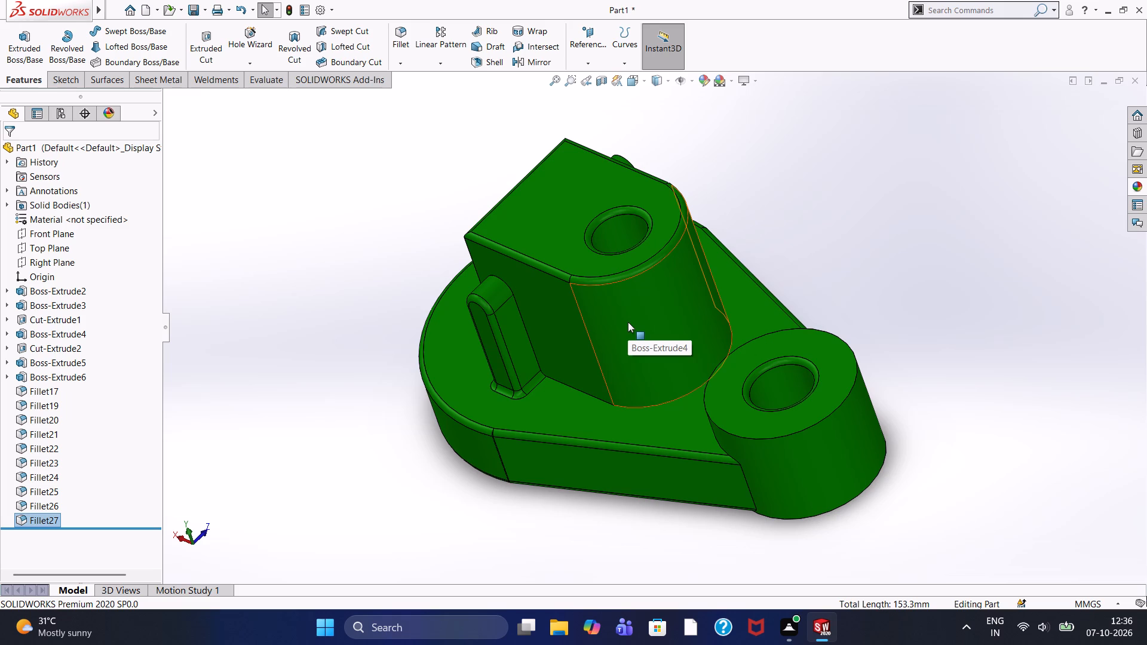
{"action": "scroll", "coordinate": [707, 300], "scroll_direction": "down", "scroll_amount": 2}
{"action": "scroll", "coordinate": [707, 300], "scroll_direction": "up", "scroll_amount": 4}
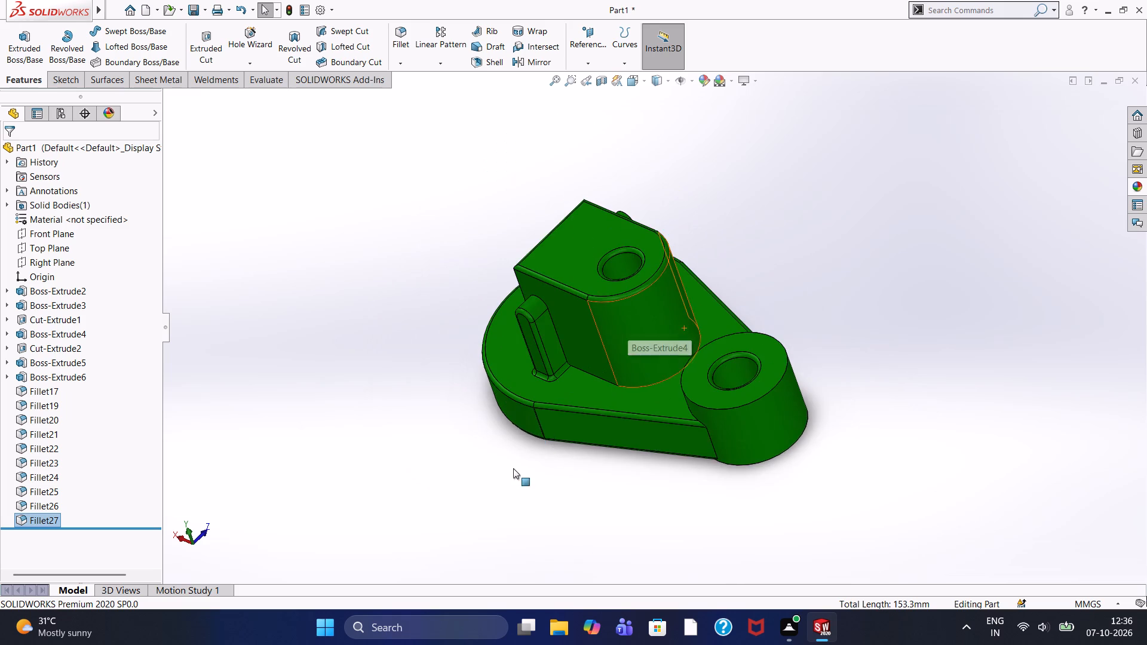
{"action": "scroll", "coordinate": [490, 436], "scroll_direction": "up", "scroll_amount": 1}
{"action": "scroll", "coordinate": [490, 436], "scroll_direction": "down", "scroll_amount": 1}
{"action": "scroll", "coordinate": [487, 442], "scroll_direction": "up", "scroll_amount": 2}
{"action": "scroll", "coordinate": [784, 356], "scroll_direction": "down", "scroll_amount": 1}
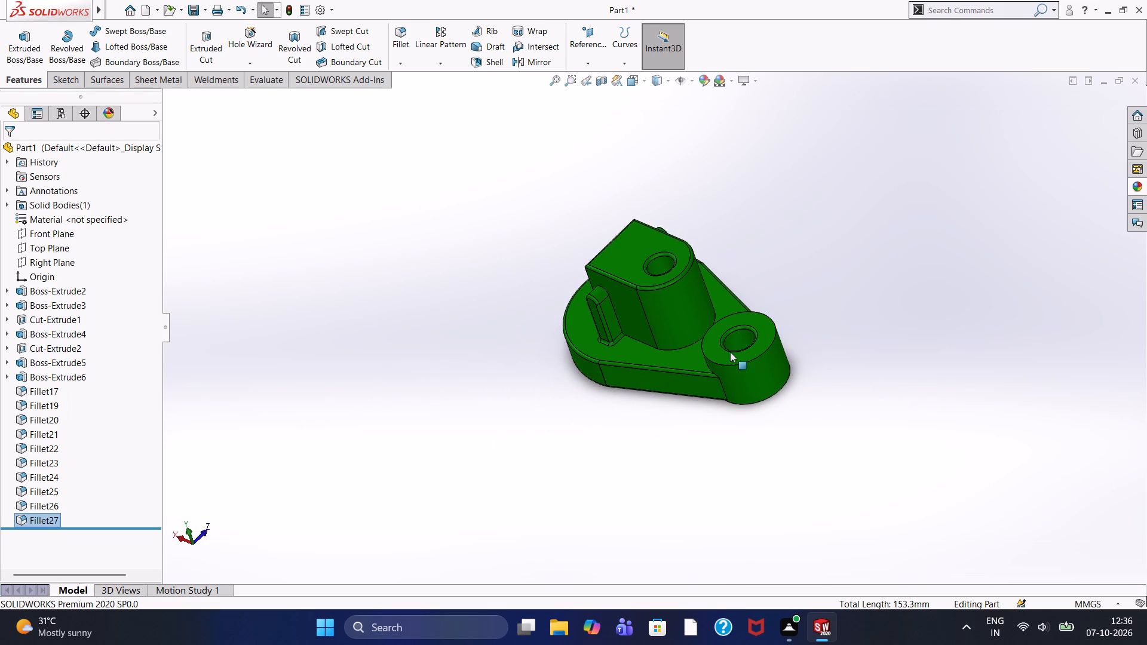
{"action": "scroll", "coordinate": [641, 475], "scroll_direction": "down", "scroll_amount": 2}
{"action": "middle_click_drag", "start_coordinate": [639, 434], "coordinate": [651, 456]}
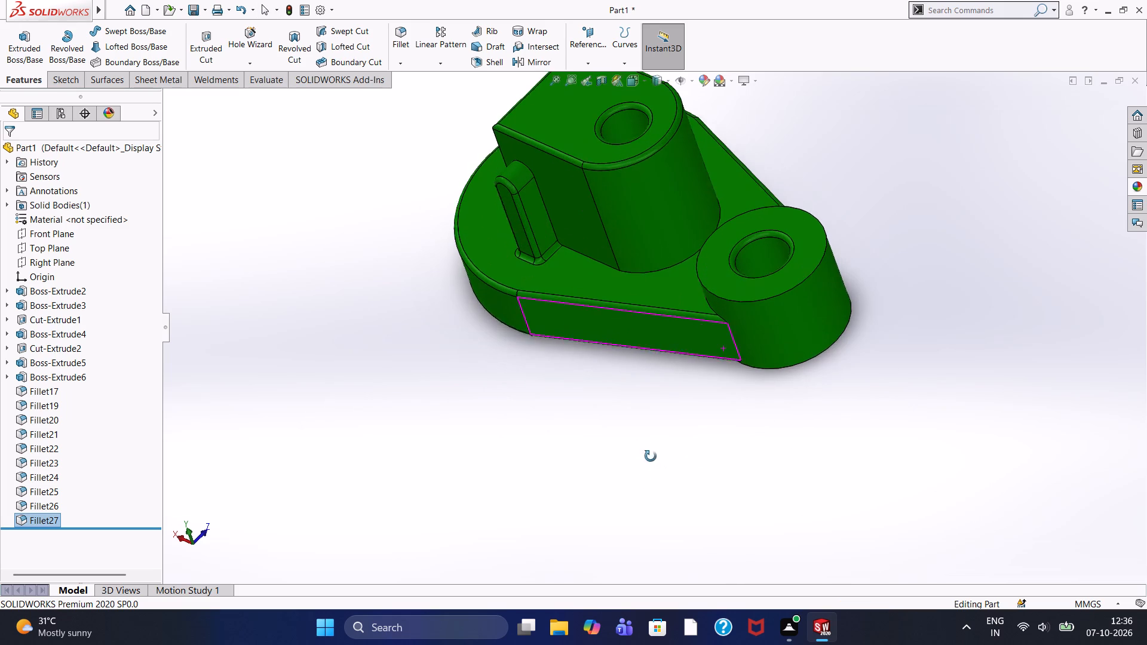
{"action": "middle_click_drag", "start_coordinate": [651, 456], "coordinate": [656, 465]}
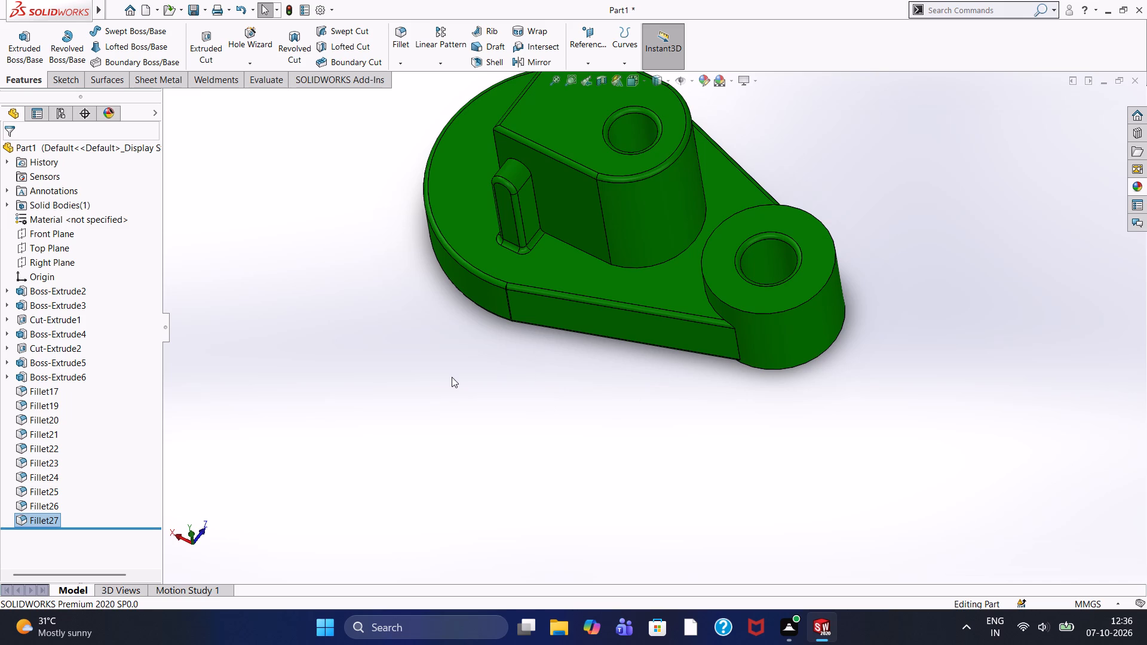
Examine the complete part from an oblique angle round to nearly overhead, checking the block's top edges and the plate.
{"action": "scroll", "coordinate": [452, 377], "scroll_direction": "up", "scroll_amount": 1}
{"action": "scroll", "coordinate": [452, 377], "scroll_direction": "down", "scroll_amount": 2}
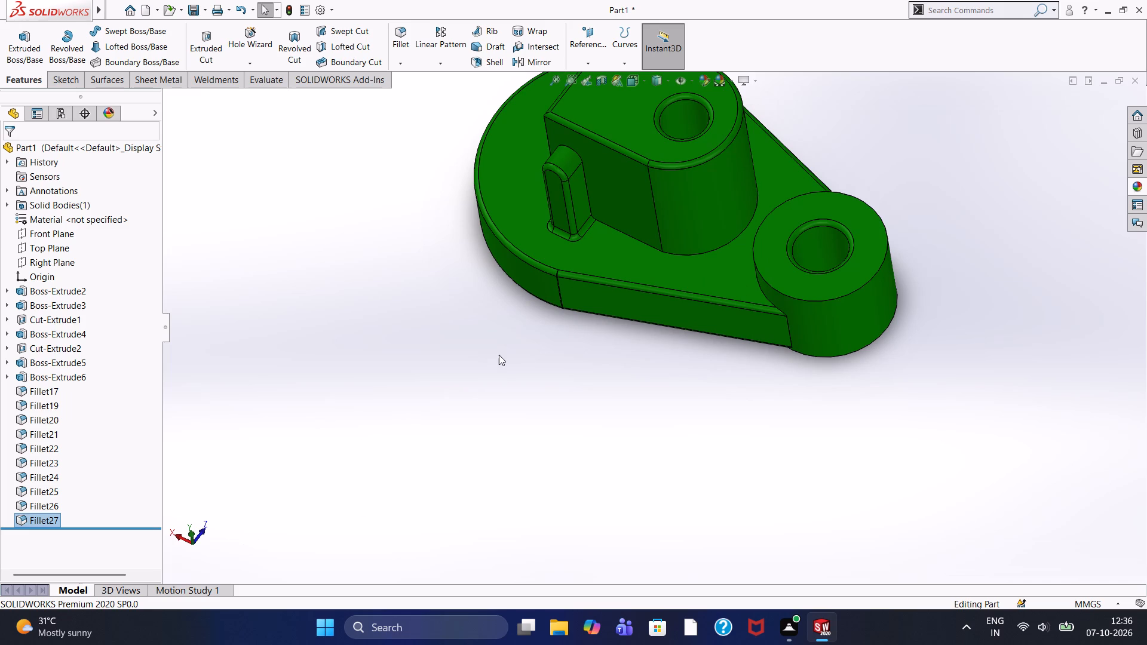
{"action": "scroll", "coordinate": [499, 355], "scroll_direction": "down", "scroll_amount": 2}
{"action": "scroll", "coordinate": [499, 355], "scroll_direction": "up", "scroll_amount": 3}
{"action": "scroll", "coordinate": [688, 288], "scroll_direction": "up", "scroll_amount": 11}
{"action": "scroll", "coordinate": [691, 271], "scroll_direction": "down", "scroll_amount": 1}
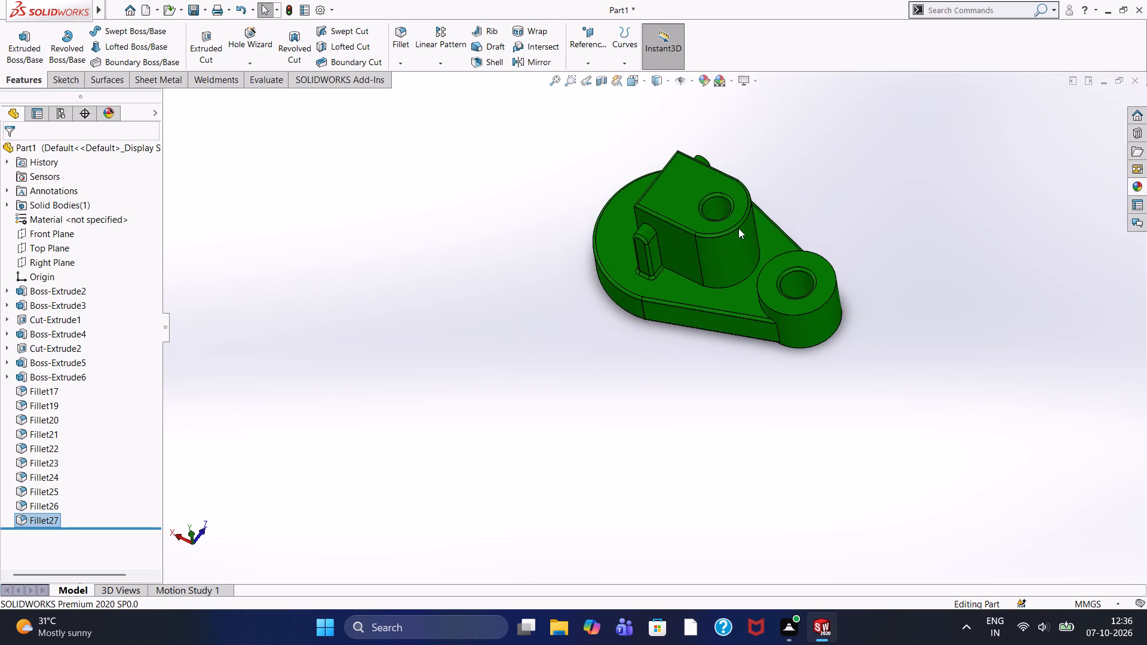
{"action": "scroll", "coordinate": [738, 228], "scroll_direction": "down", "scroll_amount": 1}
{"action": "scroll", "coordinate": [752, 227], "scroll_direction": "up", "scroll_amount": 1}
{"action": "scroll", "coordinate": [752, 227], "scroll_direction": "down", "scroll_amount": 1}
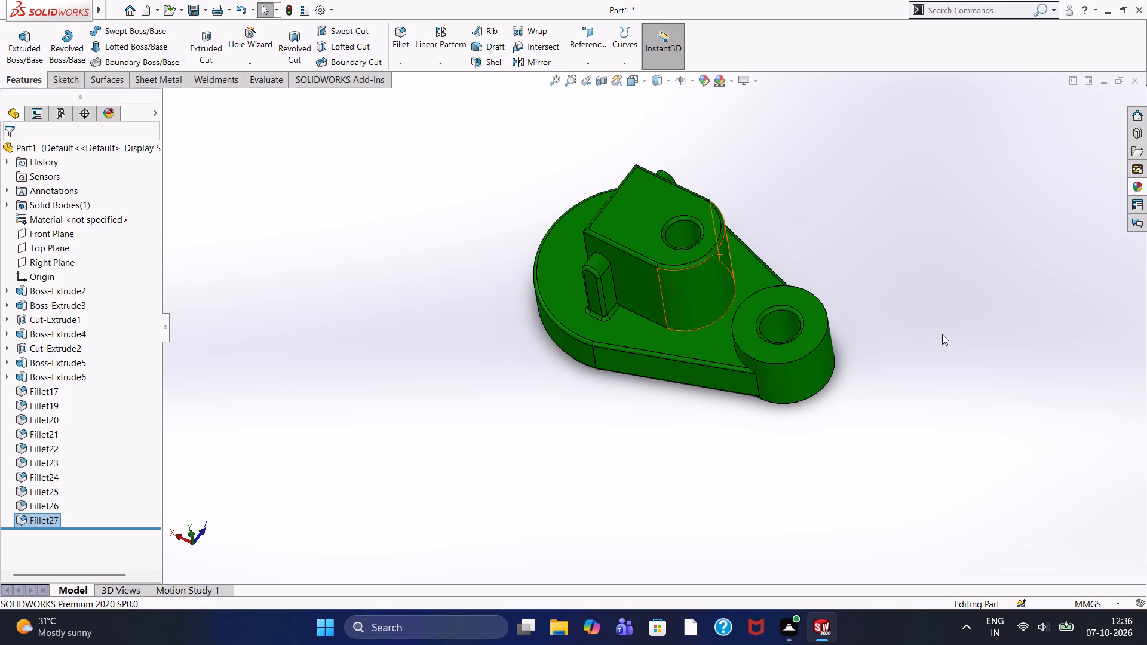
{"action": "middle_click_drag", "start_coordinate": [892, 338], "coordinate": [914, 388]}
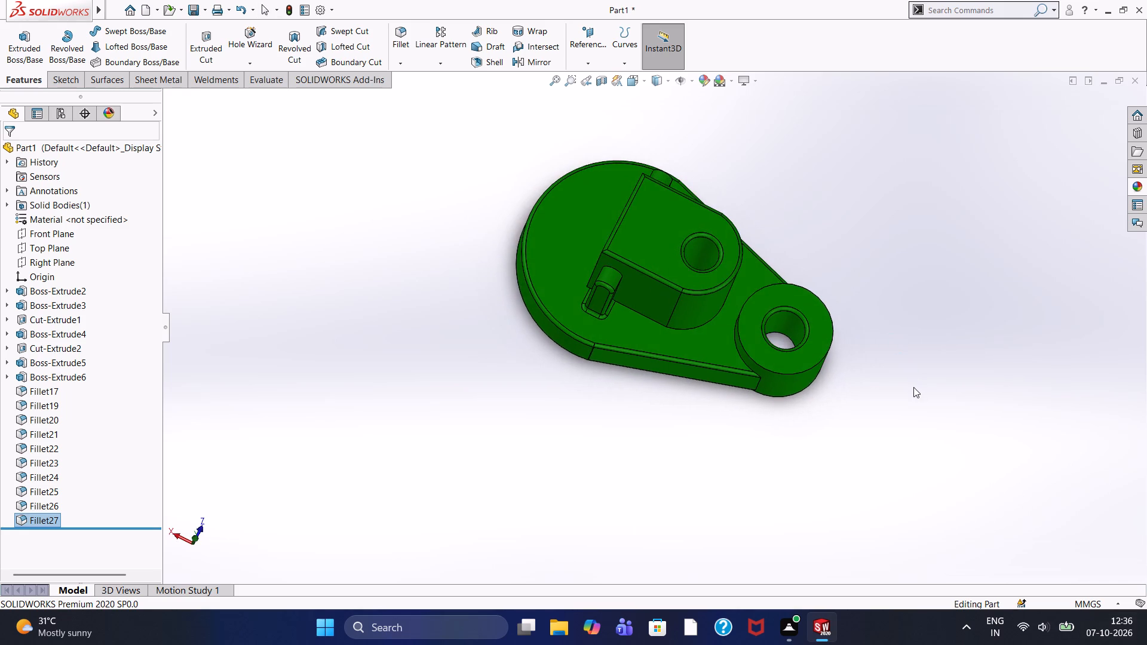
{"action": "scroll", "coordinate": [906, 386], "scroll_direction": "up", "scroll_amount": 1}
{"action": "middle_click_drag", "start_coordinate": [758, 439], "coordinate": [765, 460]}
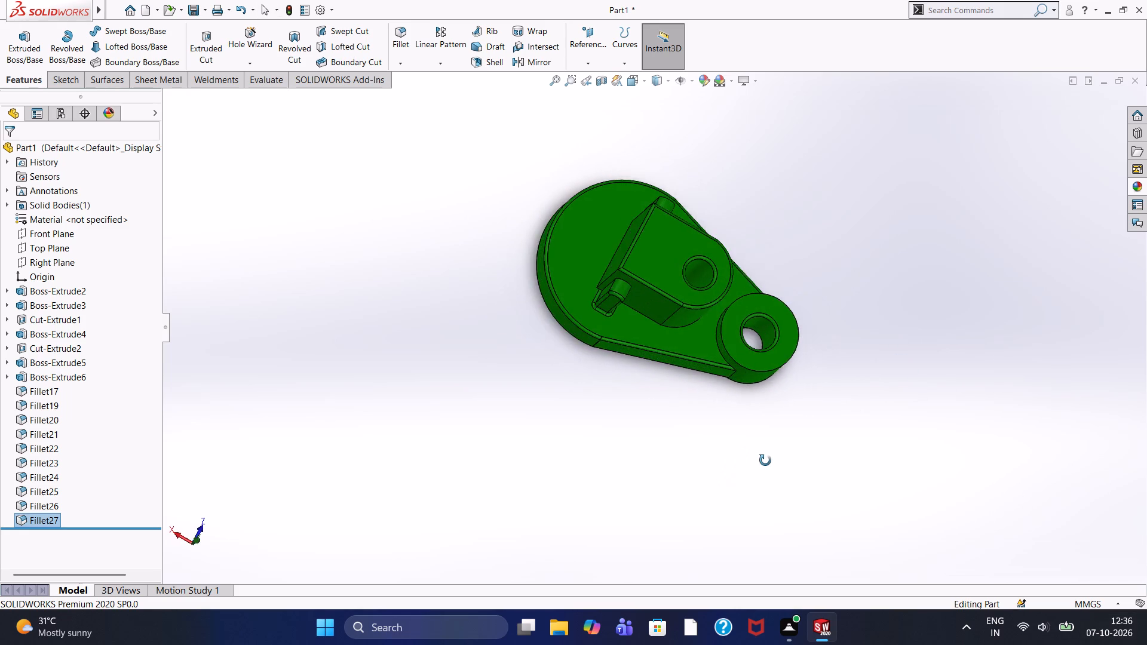
{"action": "middle_click_drag", "start_coordinate": [765, 460], "coordinate": [746, 481]}
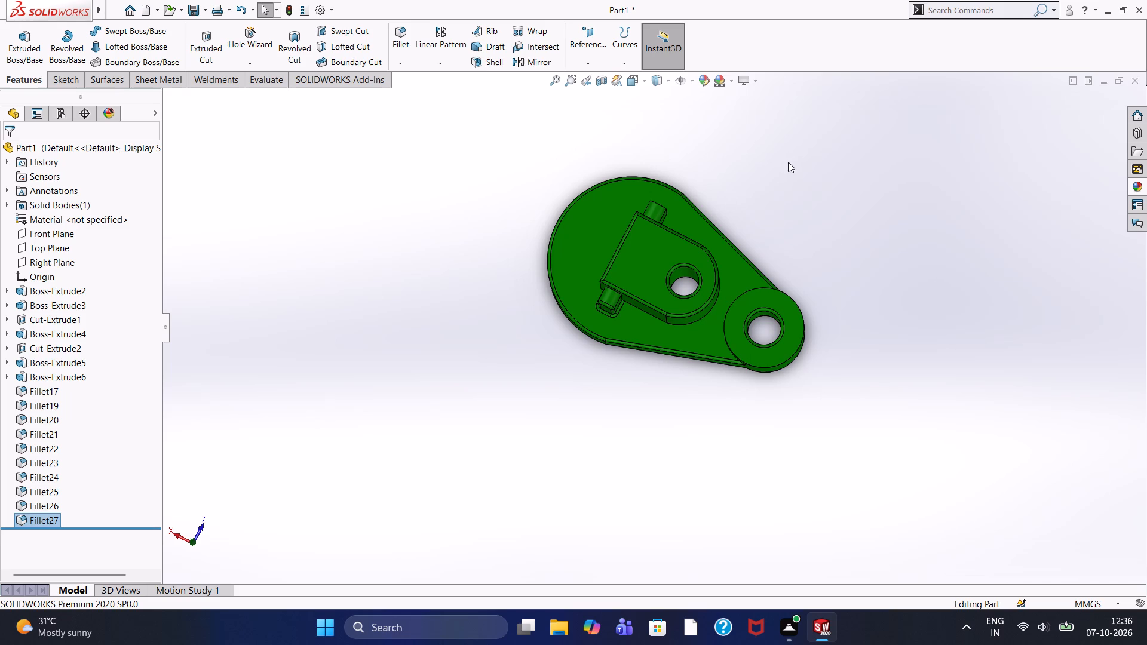
Examine the part from above, near and far, concentrating on the round boss's hole and the upright block's hole and edges.
{"action": "scroll", "coordinate": [797, 189], "scroll_direction": "up", "scroll_amount": 2}
{"action": "scroll", "coordinate": [797, 189], "scroll_direction": "down", "scroll_amount": 2}
{"action": "scroll", "coordinate": [641, 425], "scroll_direction": "down", "scroll_amount": 2}
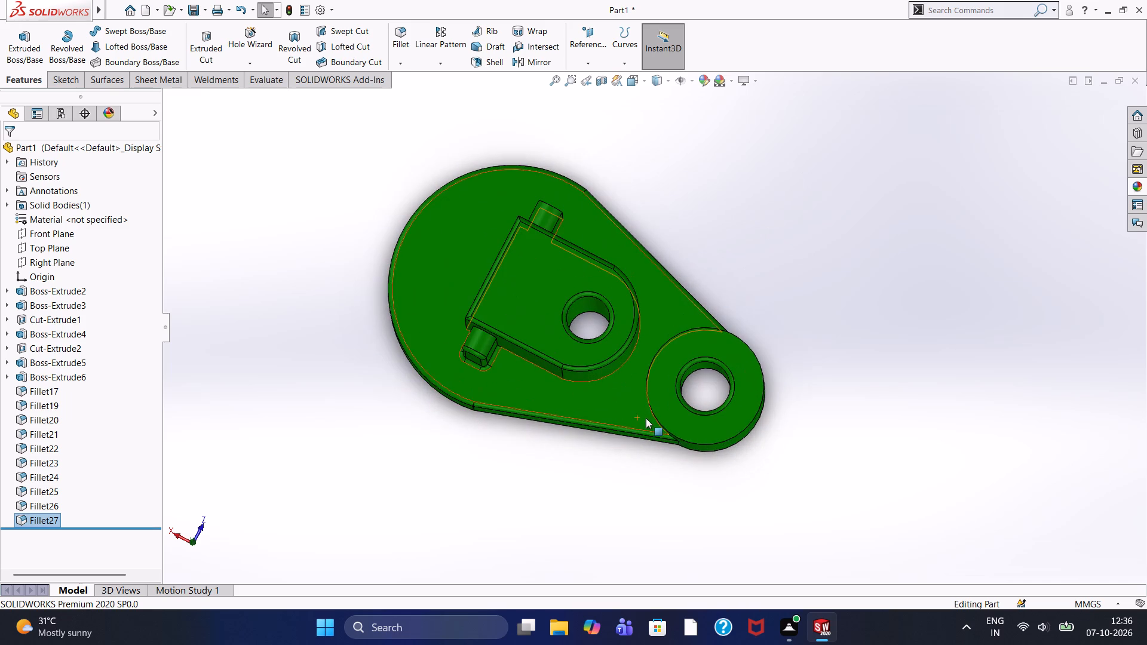
{"action": "scroll", "coordinate": [657, 403], "scroll_direction": "up", "scroll_amount": 2}
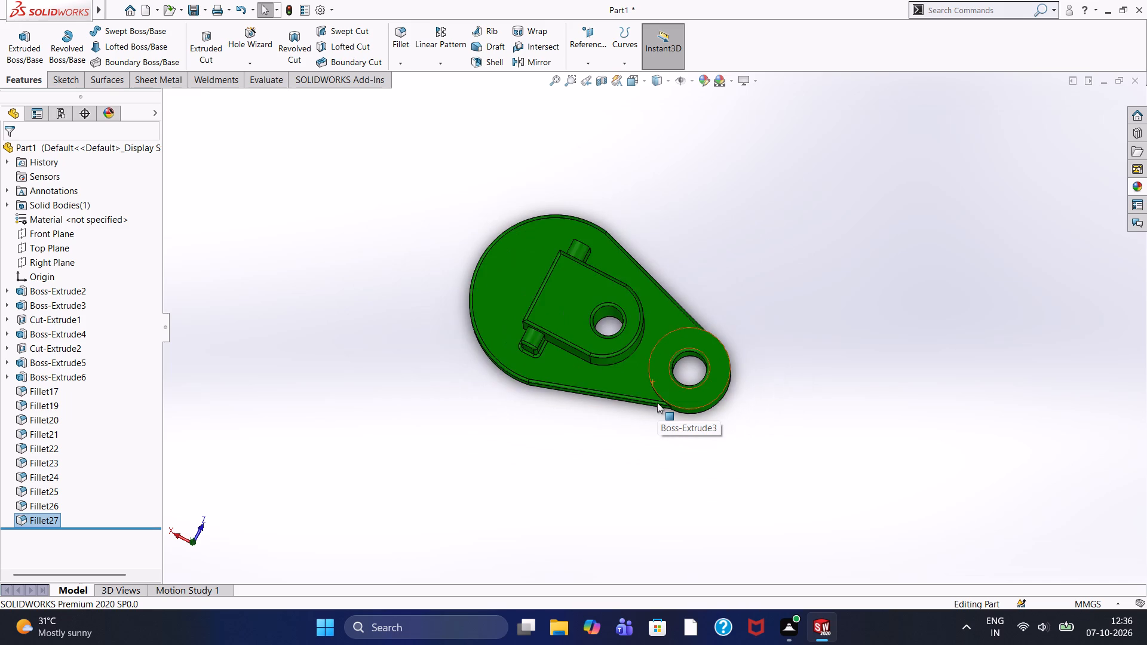
{"action": "scroll", "coordinate": [657, 403], "scroll_direction": "down", "scroll_amount": 2}
{"action": "scroll", "coordinate": [657, 403], "scroll_direction": "up", "scroll_amount": 1}
{"action": "scroll", "coordinate": [695, 333], "scroll_direction": "down", "scroll_amount": 2}
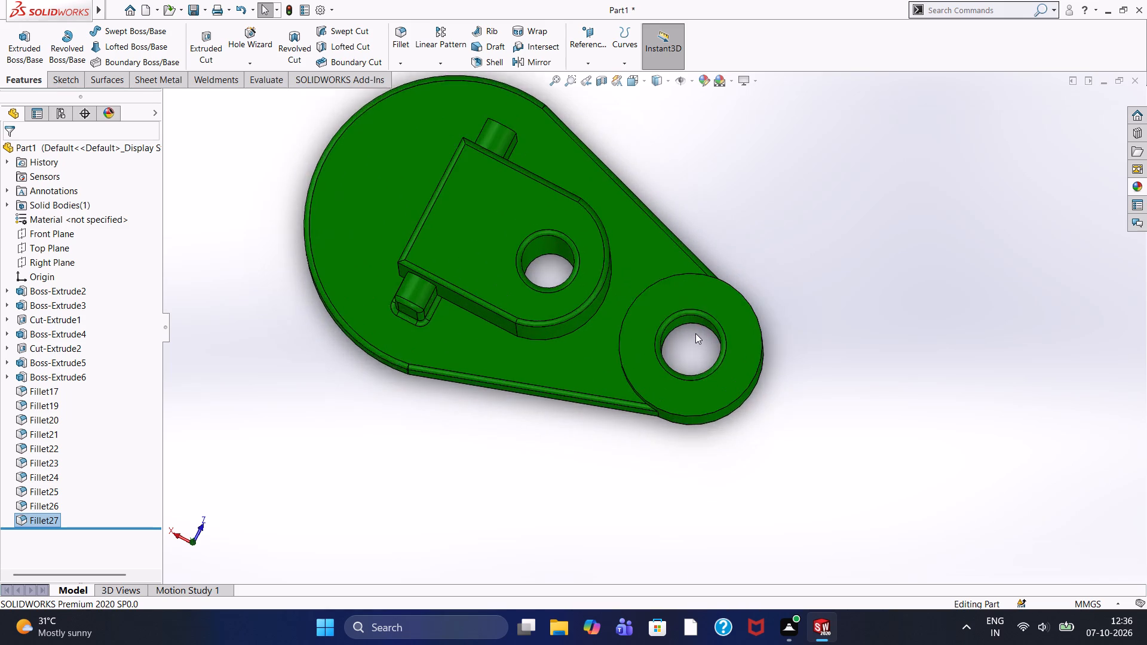
{"action": "scroll", "coordinate": [695, 333], "scroll_direction": "down", "scroll_amount": 3}
{"action": "scroll", "coordinate": [686, 327], "scroll_direction": "up", "scroll_amount": 1}
{"action": "scroll", "coordinate": [686, 327], "scroll_direction": "down", "scroll_amount": 1}
{"action": "scroll", "coordinate": [685, 374], "scroll_direction": "up", "scroll_amount": 3}
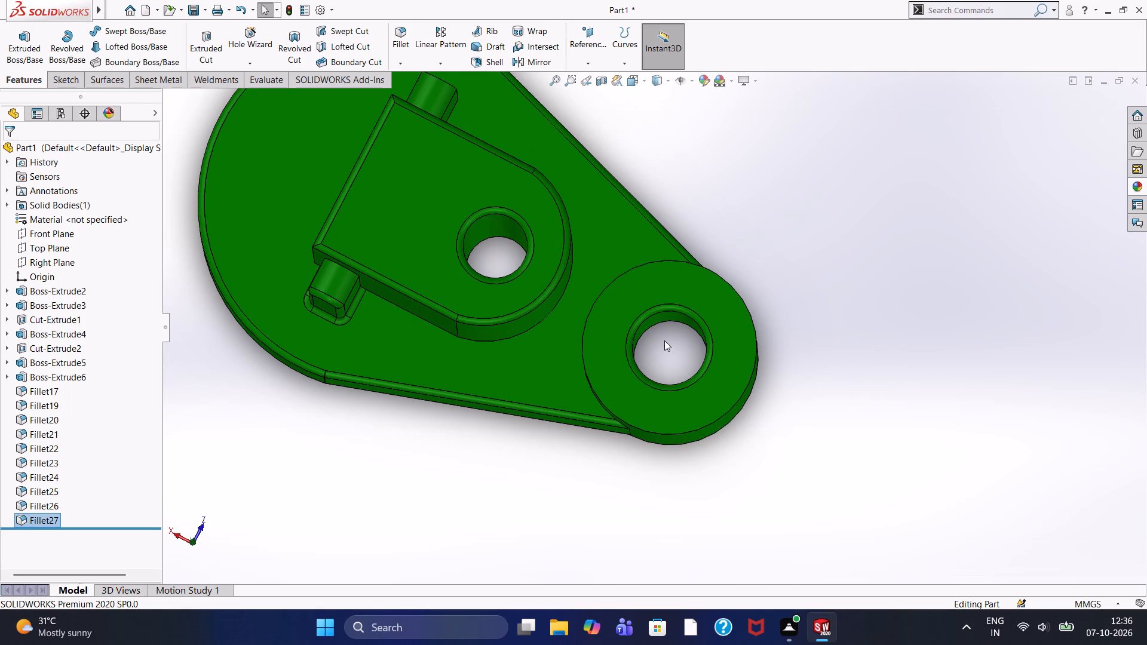
{"action": "scroll", "coordinate": [678, 333], "scroll_direction": "up", "scroll_amount": 1}
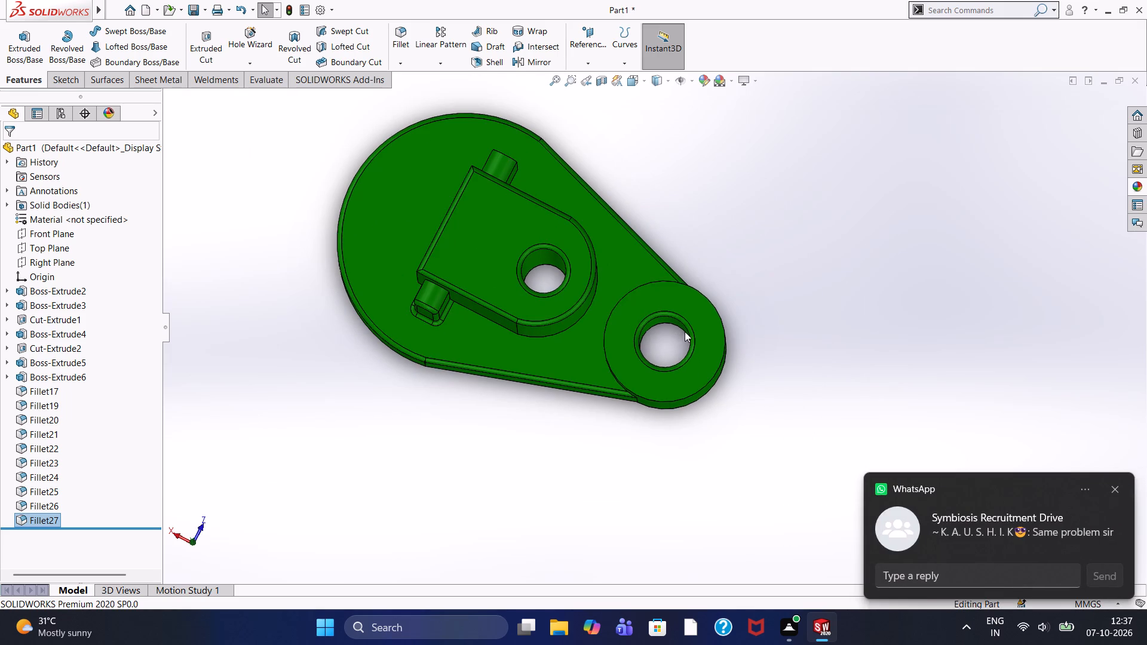
Dismiss the incoming WhatsApp notification.
{"action": "left_click", "coordinate": [1117, 492]}
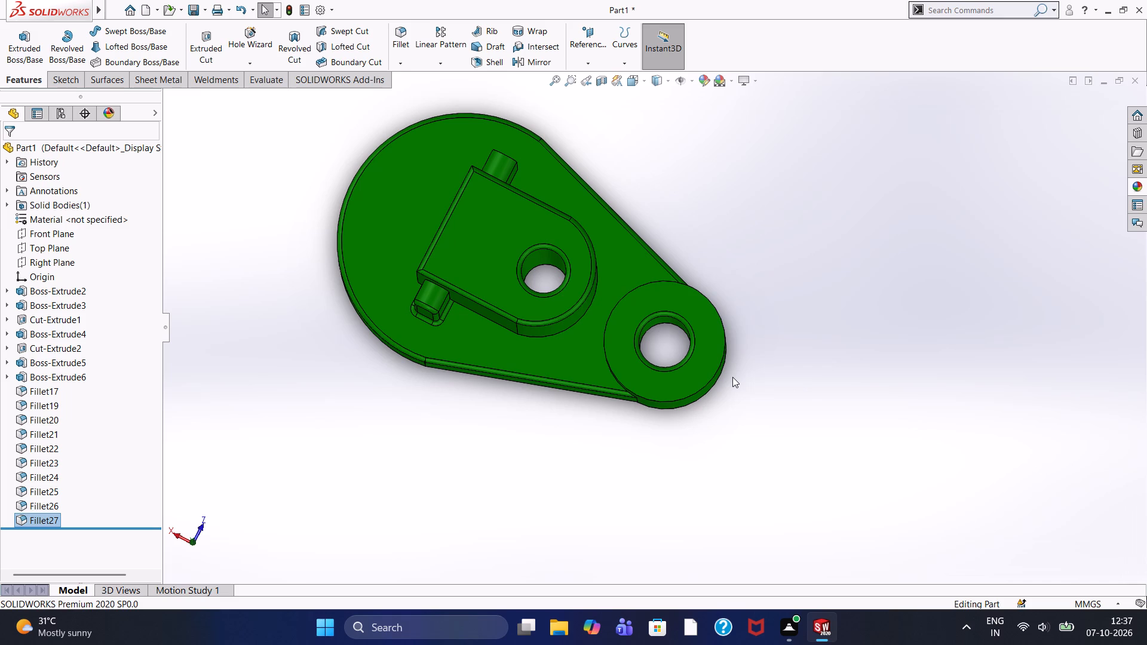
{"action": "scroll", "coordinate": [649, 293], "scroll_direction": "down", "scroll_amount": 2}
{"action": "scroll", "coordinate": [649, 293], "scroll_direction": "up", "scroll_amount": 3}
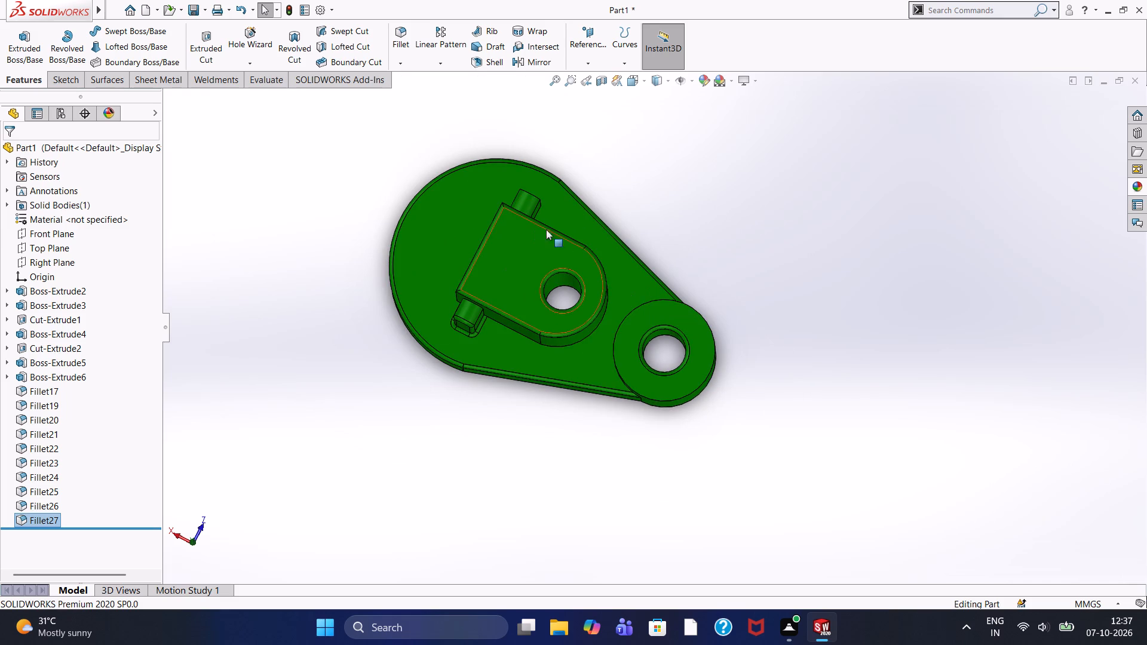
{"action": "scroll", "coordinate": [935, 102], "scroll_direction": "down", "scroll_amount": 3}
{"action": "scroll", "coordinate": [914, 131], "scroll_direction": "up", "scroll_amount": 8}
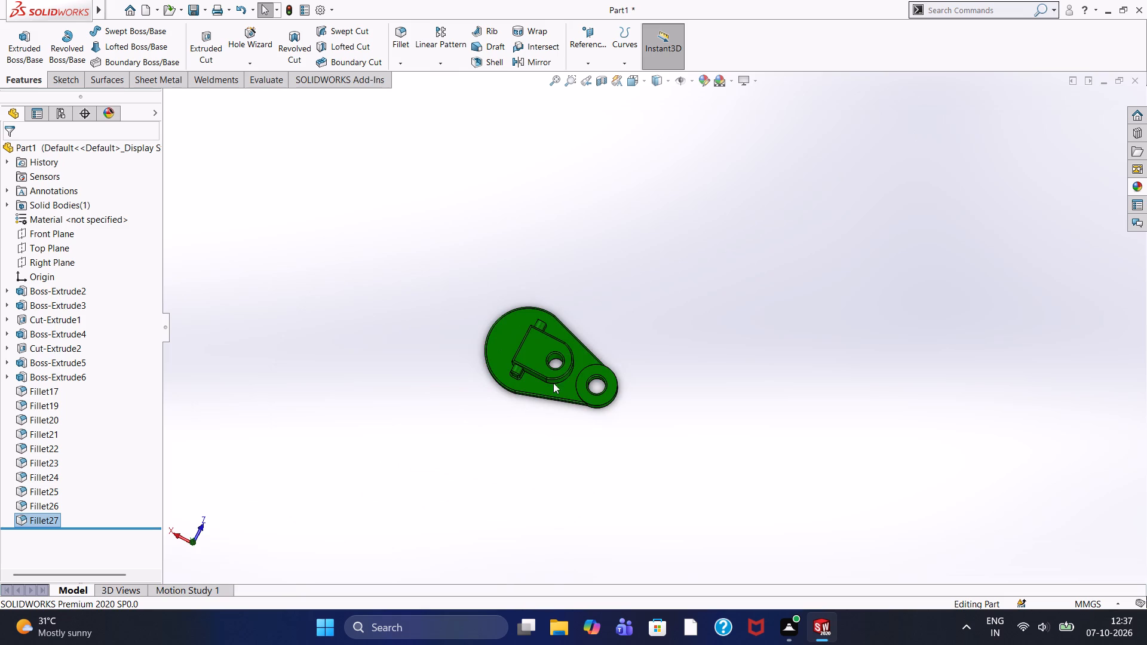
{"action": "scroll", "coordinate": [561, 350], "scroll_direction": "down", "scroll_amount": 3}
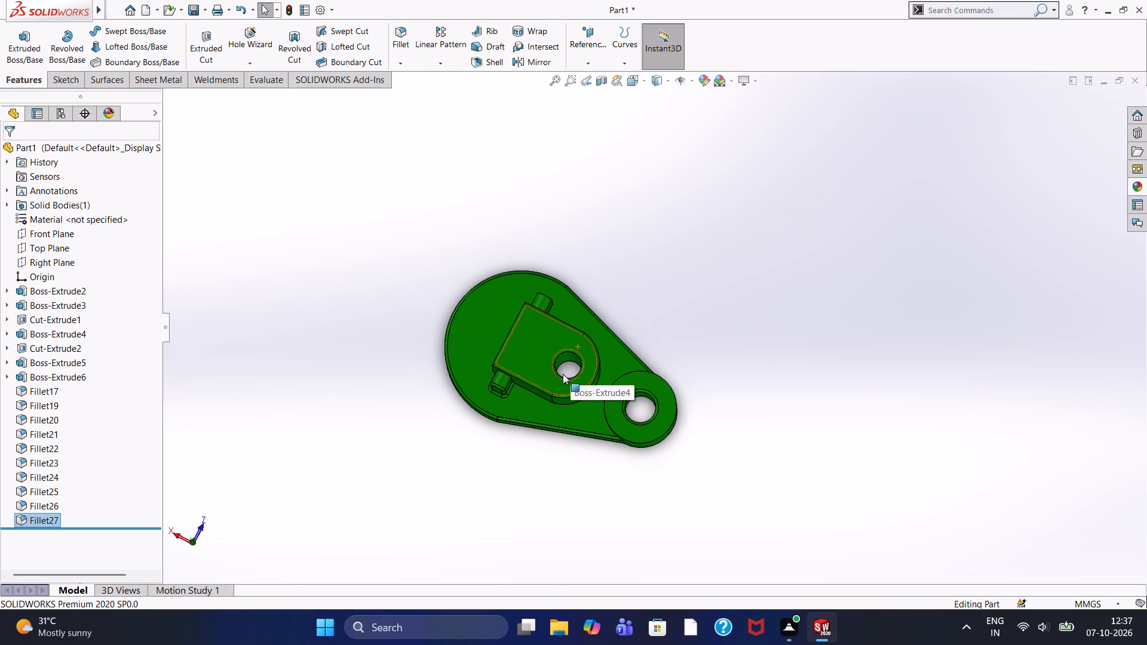
Examine the whole part from above, checking the plate outline, the upright block's top edges and the two side ribs.
{"action": "scroll", "coordinate": [563, 364], "scroll_direction": "down", "scroll_amount": 2}
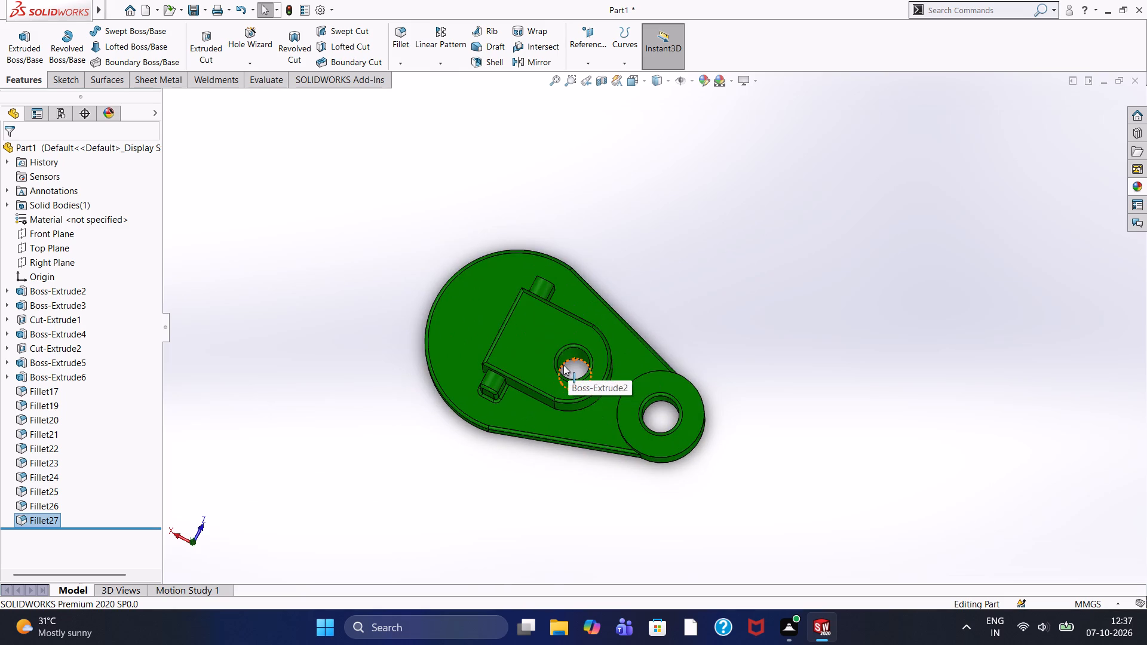
{"action": "scroll", "coordinate": [445, 484], "scroll_direction": "up", "scroll_amount": 1}
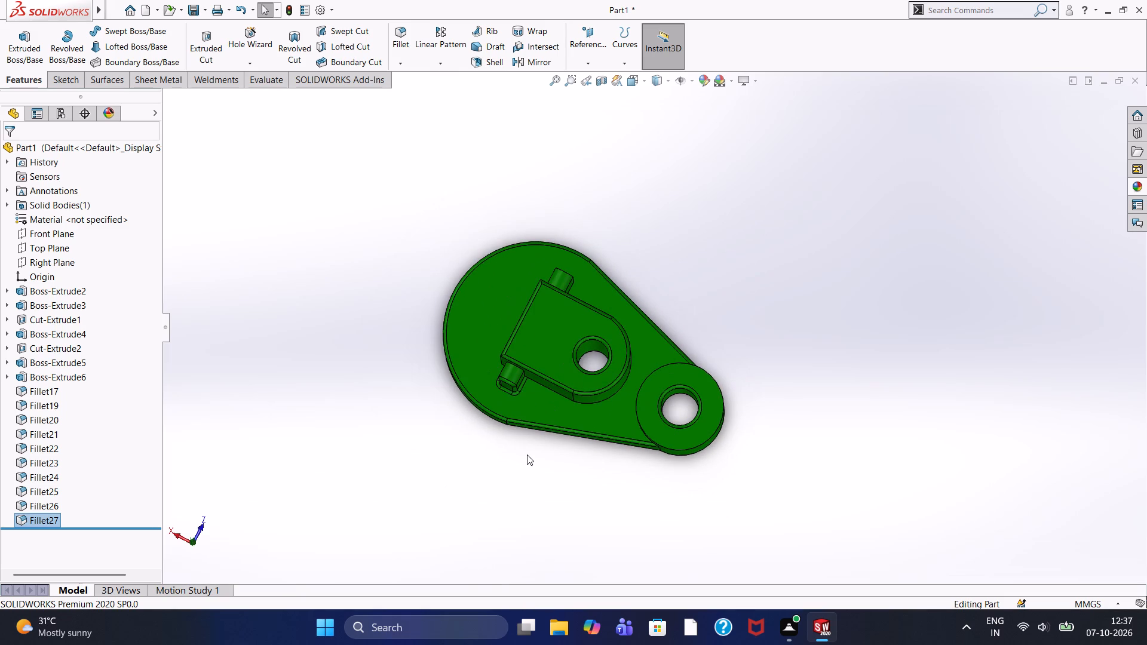
{"action": "scroll", "coordinate": [530, 452], "scroll_direction": "down", "scroll_amount": 4}
{"action": "scroll", "coordinate": [579, 403], "scroll_direction": "up", "scroll_amount": 3}
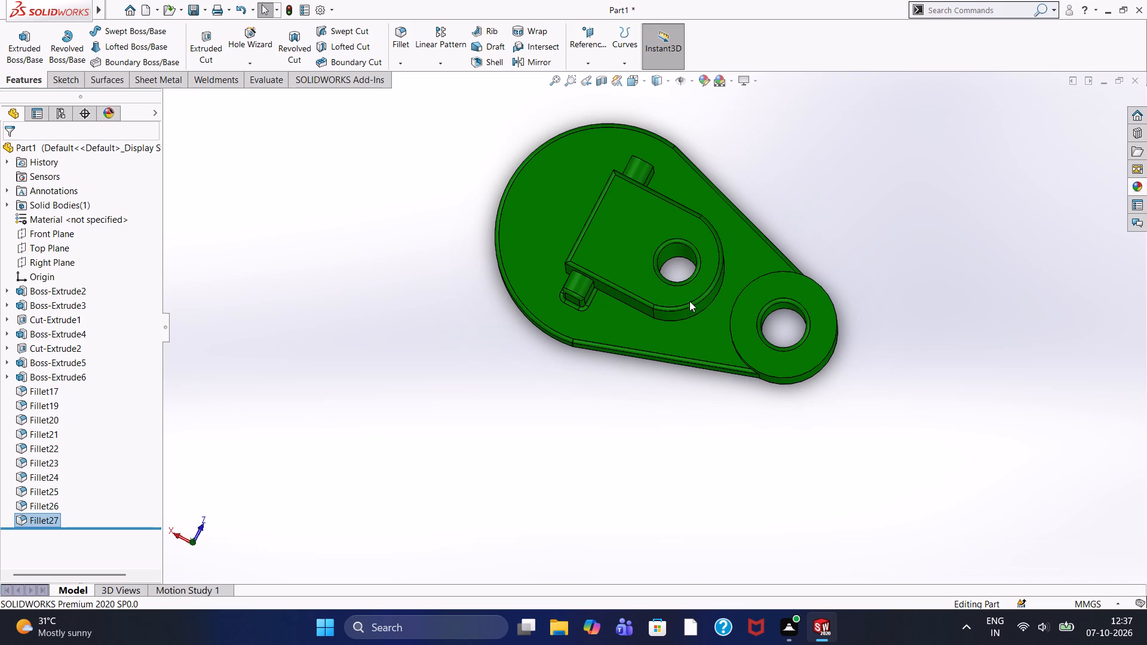
{"action": "scroll", "coordinate": [673, 265], "scroll_direction": "down", "scroll_amount": 2}
{"action": "scroll", "coordinate": [673, 265], "scroll_direction": "up", "scroll_amount": 1}
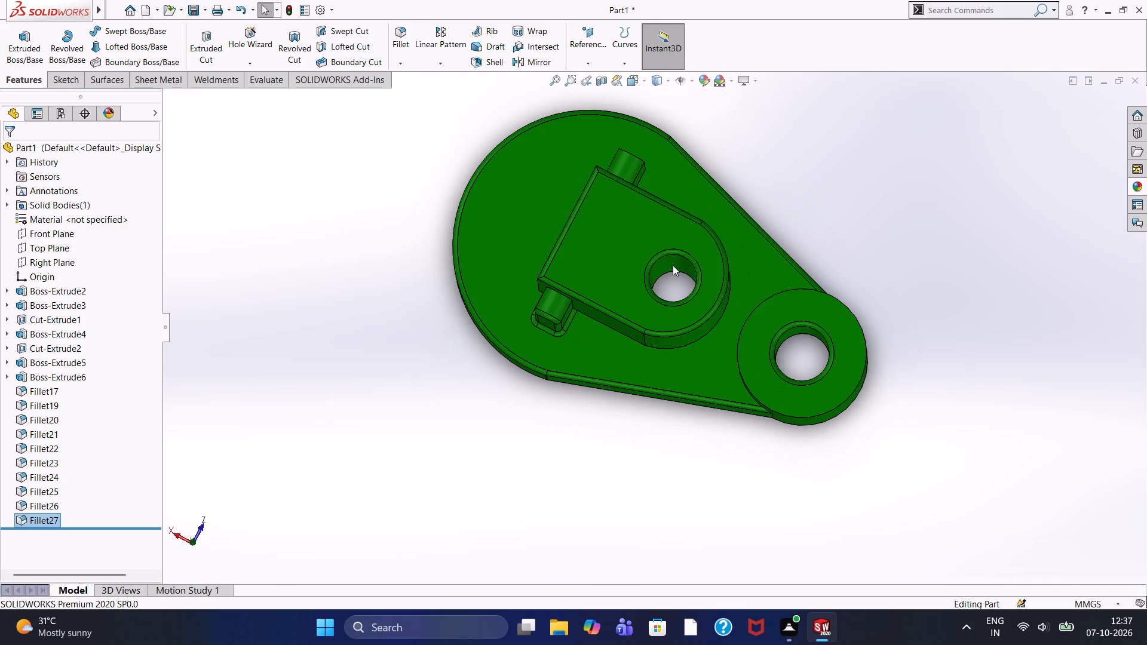
{"action": "scroll", "coordinate": [673, 265], "scroll_direction": "down", "scroll_amount": 1}
{"action": "scroll", "coordinate": [673, 265], "scroll_direction": "up", "scroll_amount": 1}
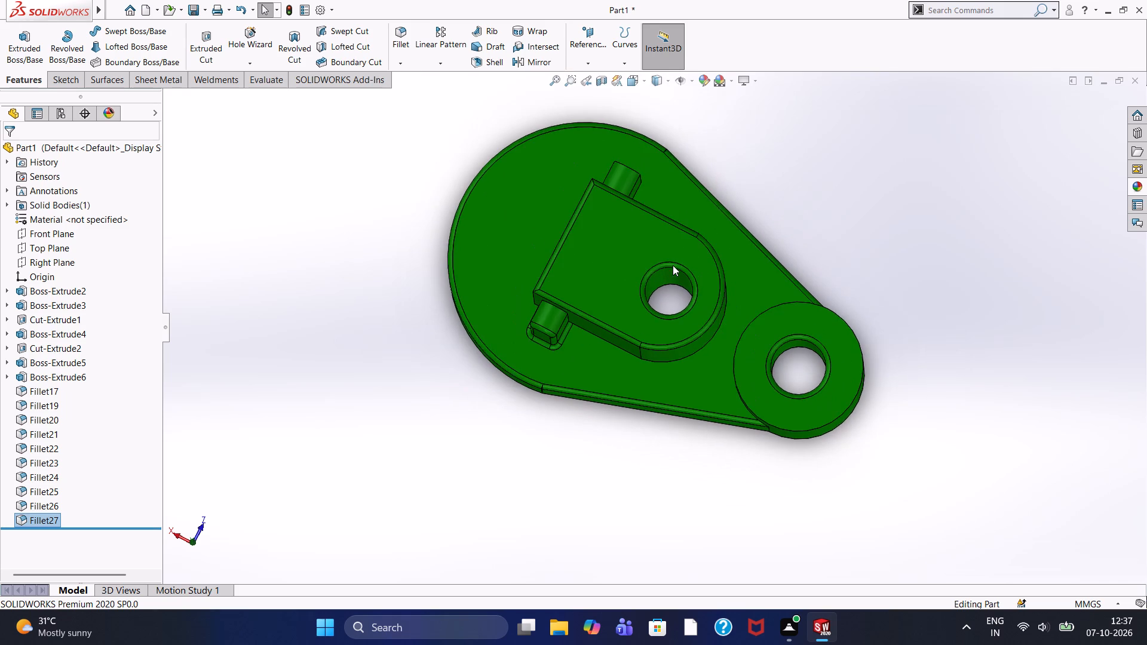
{"action": "scroll", "coordinate": [673, 265], "scroll_direction": "up", "scroll_amount": 2}
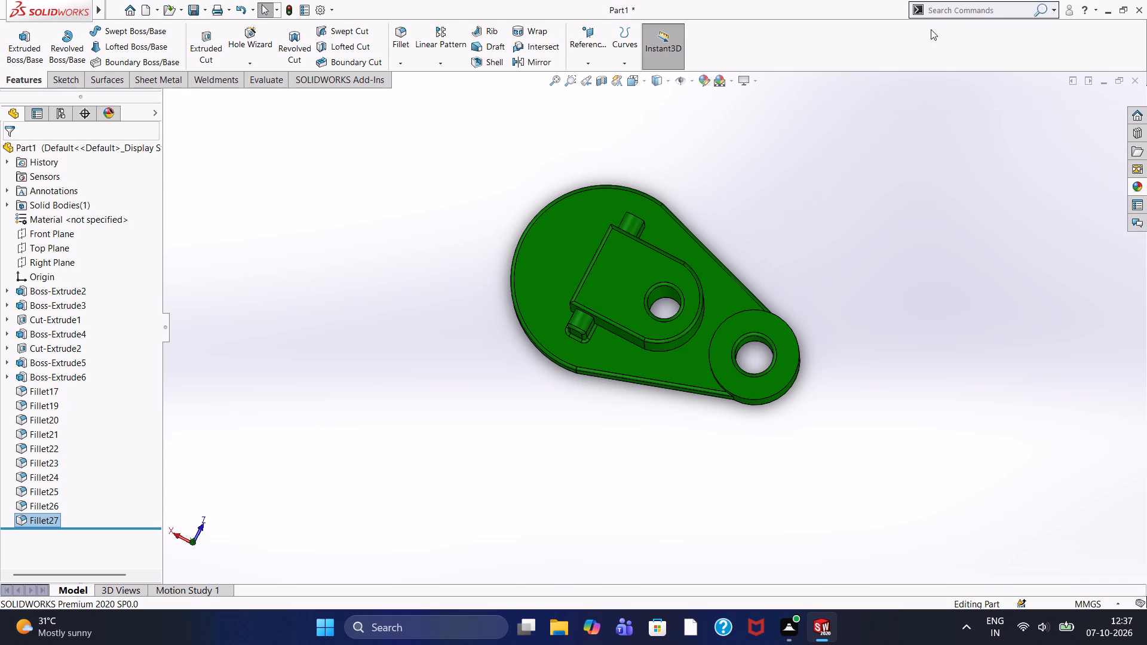
{"action": "scroll", "coordinate": [931, 29], "scroll_direction": "down", "scroll_amount": 5}
{"action": "scroll", "coordinate": [1056, 7], "scroll_direction": "up", "scroll_amount": 3}
{"action": "scroll", "coordinate": [1146, 0], "scroll_direction": "up", "scroll_amount": 2}
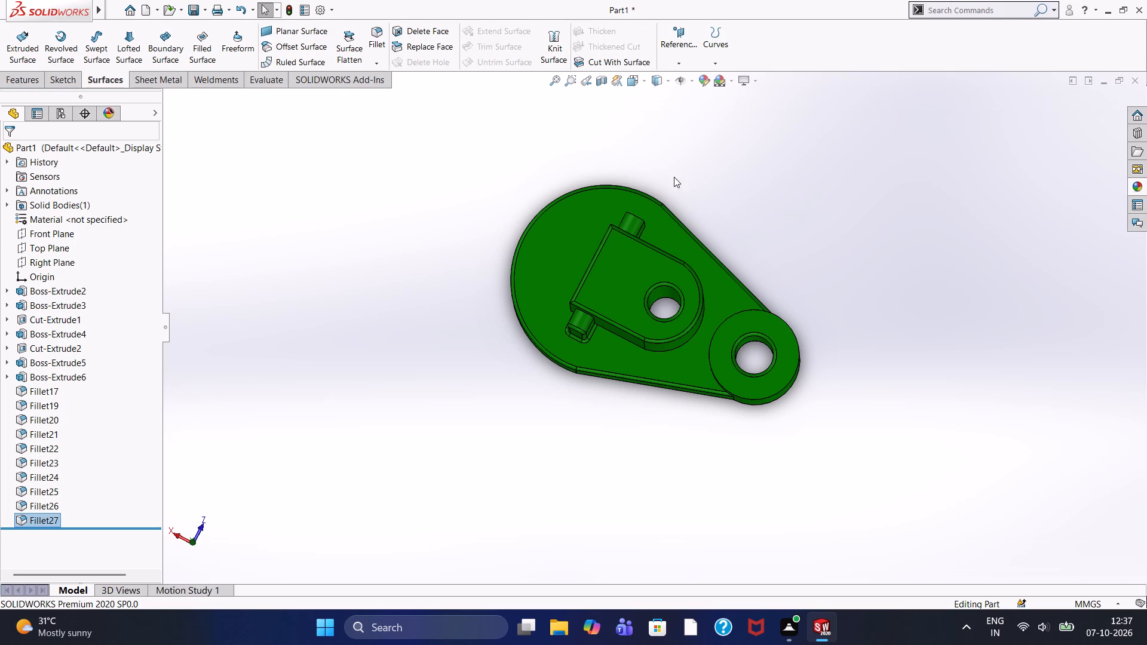
{"action": "scroll", "coordinate": [650, 259], "scroll_direction": "up", "scroll_amount": 2}
{"action": "scroll", "coordinate": [650, 259], "scroll_direction": "down", "scroll_amount": 2}
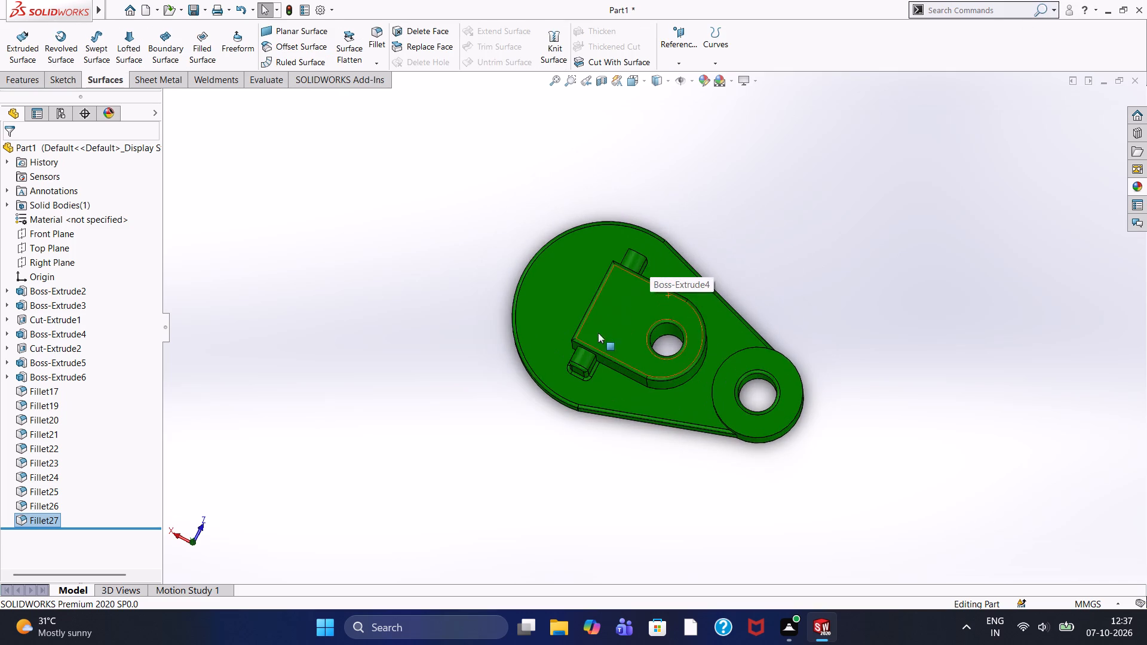
{"action": "scroll", "coordinate": [710, 385], "scroll_direction": "down", "scroll_amount": 3}
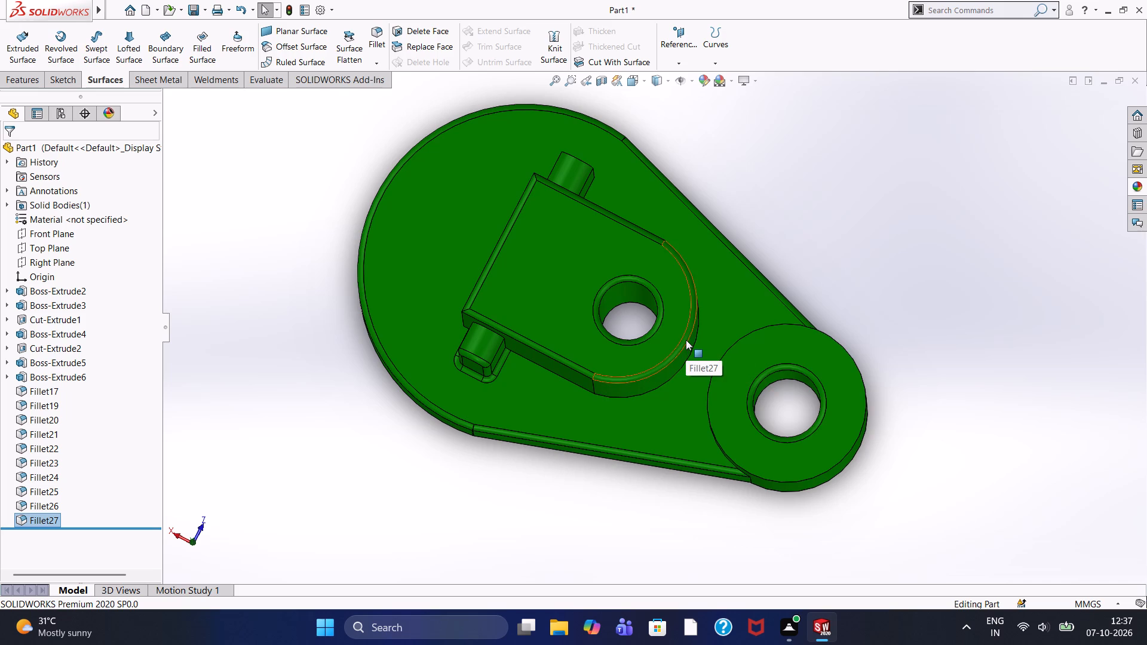
{"action": "scroll", "coordinate": [531, 445], "scroll_direction": "down", "scroll_amount": 1}
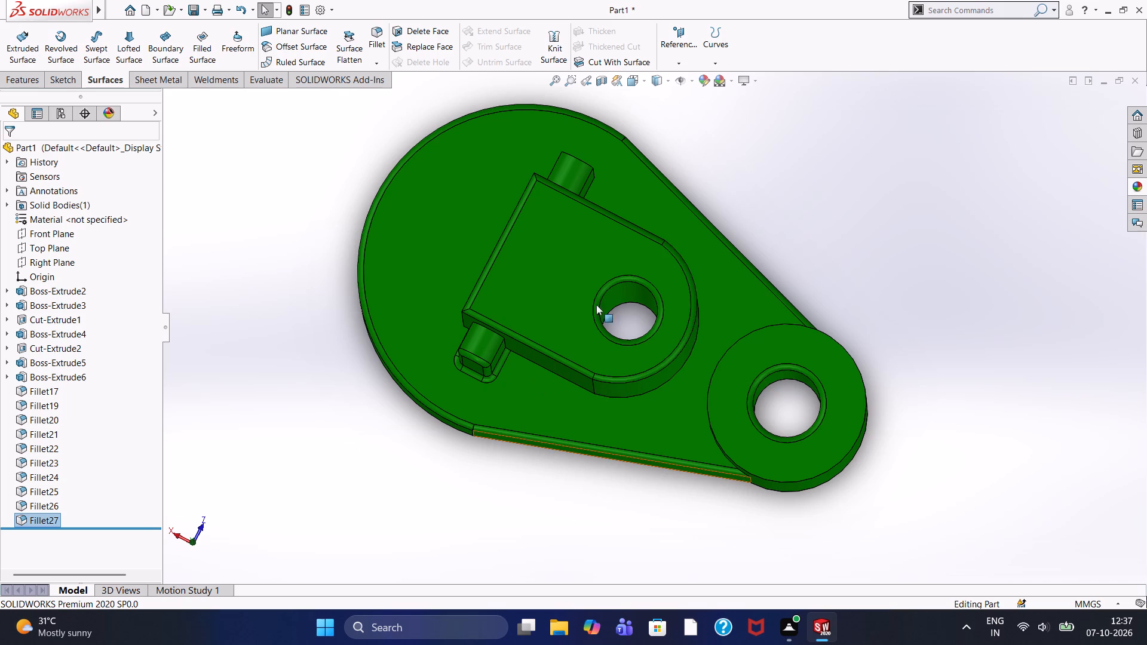
{"action": "scroll", "coordinate": [616, 278], "scroll_direction": "up", "scroll_amount": 2}
{"action": "scroll", "coordinate": [633, 296], "scroll_direction": "down", "scroll_amount": 1}
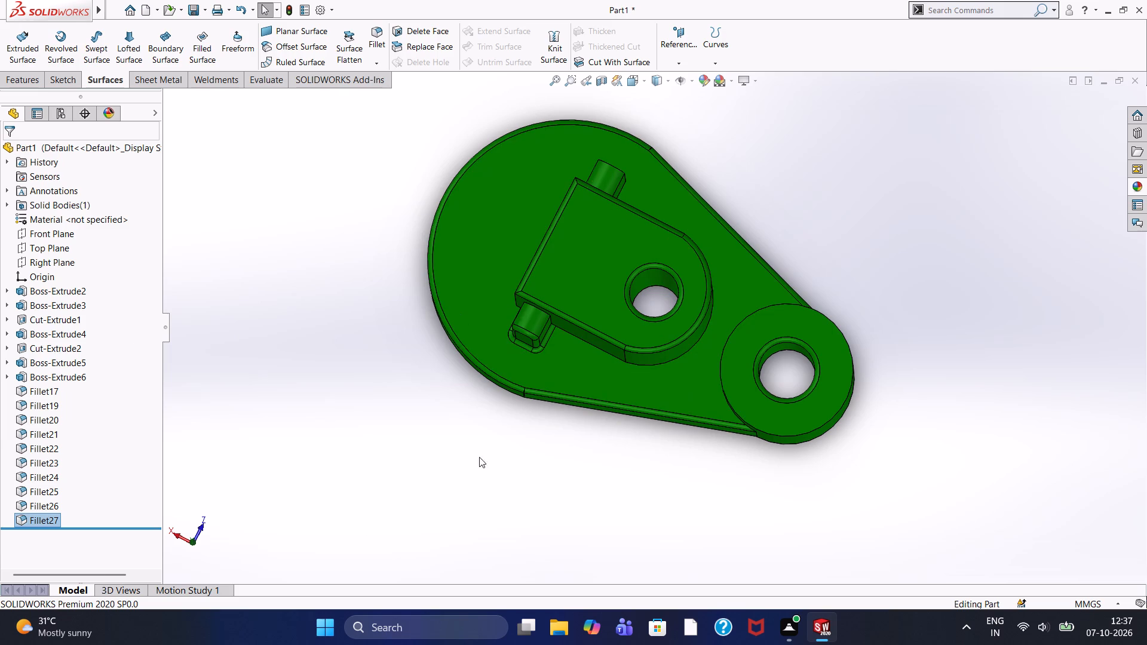
Examine the round boss's filleted hole up close from above, along with the upright block's hole and nearby rib.
{"action": "scroll", "coordinate": [726, 365], "scroll_direction": "down", "scroll_amount": 2}
{"action": "scroll", "coordinate": [726, 365], "scroll_direction": "up", "scroll_amount": 3}
{"action": "scroll", "coordinate": [726, 364], "scroll_direction": "down", "scroll_amount": 2}
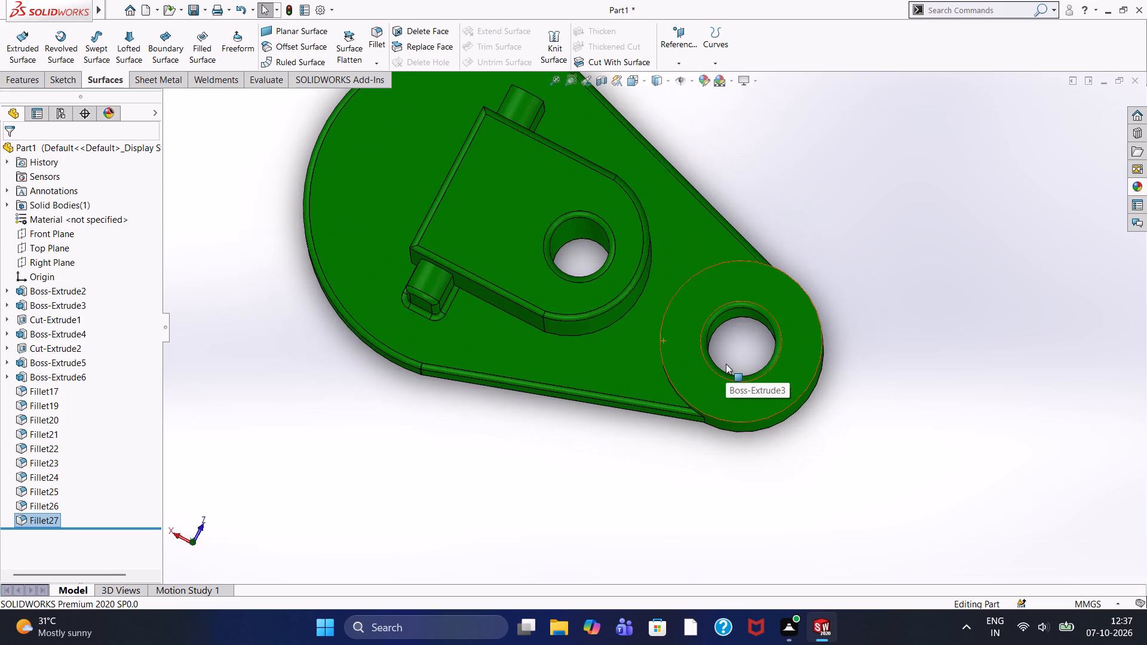
{"action": "scroll", "coordinate": [726, 364], "scroll_direction": "down", "scroll_amount": 2}
{"action": "scroll", "coordinate": [726, 364], "scroll_direction": "up", "scroll_amount": 1}
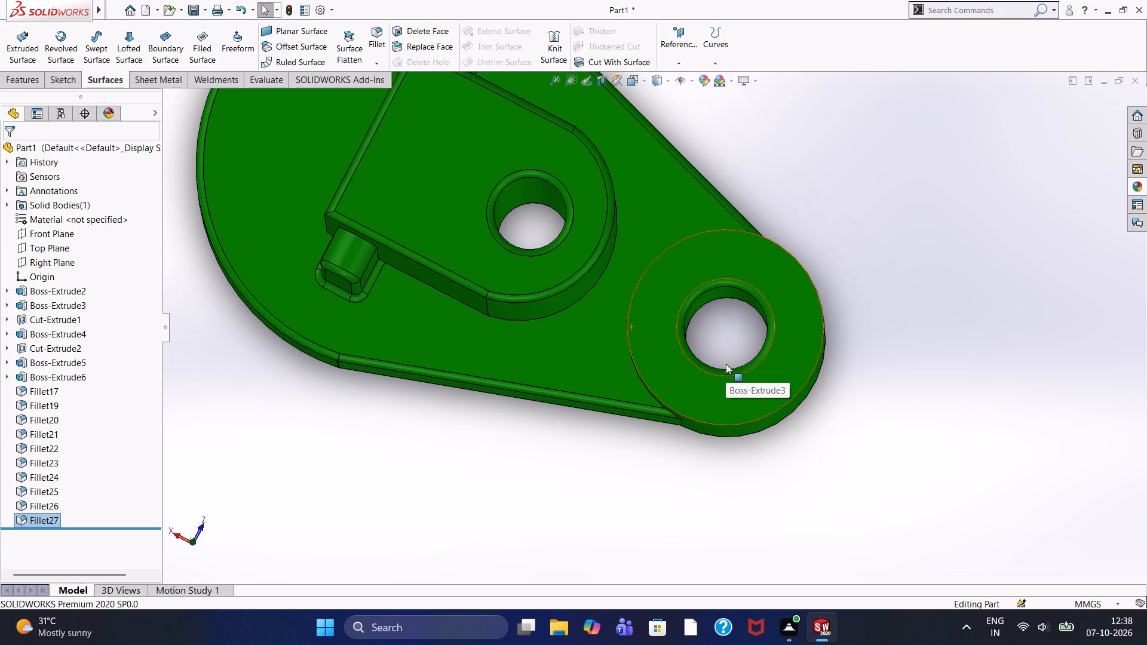
{"action": "scroll", "coordinate": [726, 364], "scroll_direction": "down", "scroll_amount": 2}
{"action": "scroll", "coordinate": [726, 364], "scroll_direction": "up", "scroll_amount": 1}
{"action": "scroll", "coordinate": [726, 364], "scroll_direction": "down", "scroll_amount": 2}
{"action": "scroll", "coordinate": [726, 364], "scroll_direction": "up", "scroll_amount": 2}
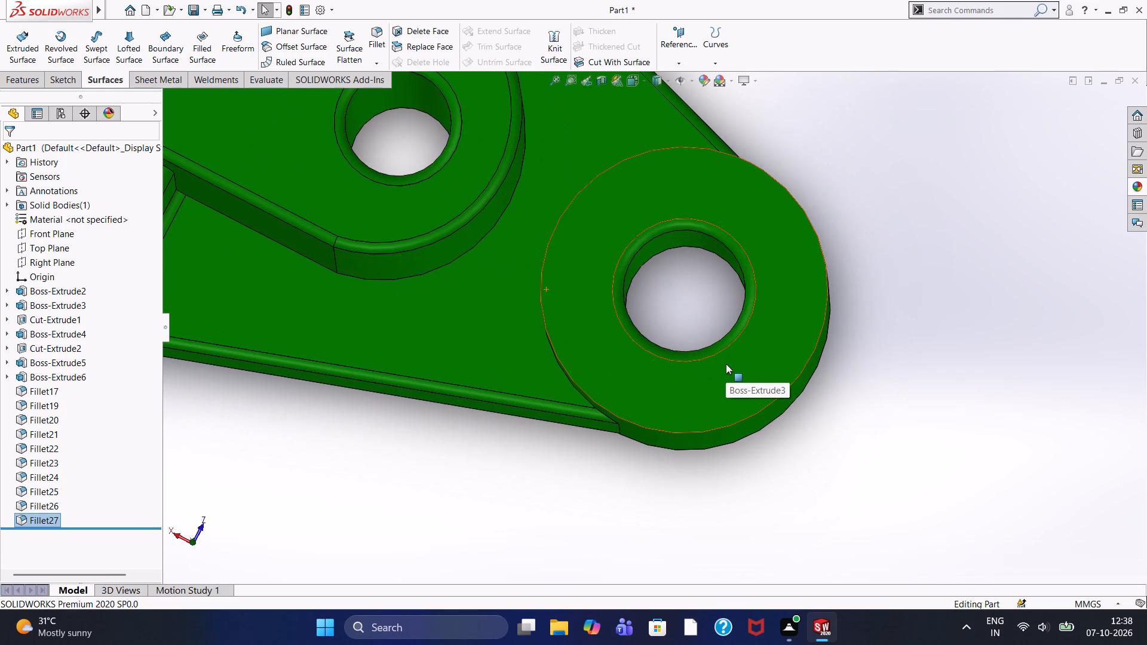
{"action": "scroll", "coordinate": [726, 364], "scroll_direction": "down", "scroll_amount": 2}
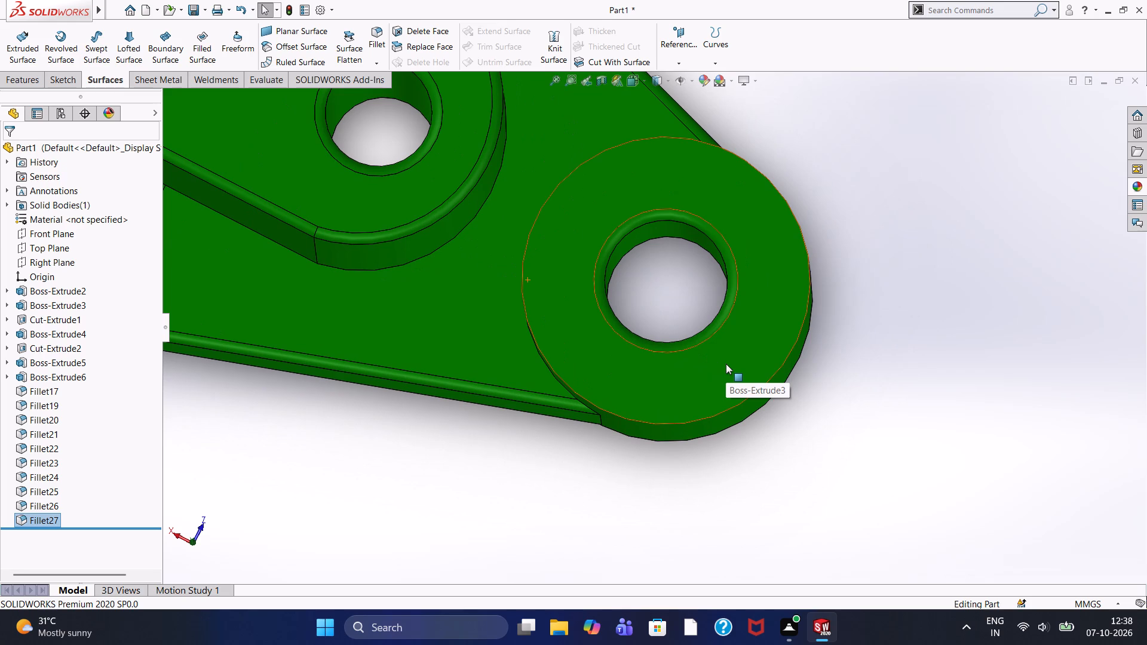
{"action": "scroll", "coordinate": [618, 315], "scroll_direction": "up", "scroll_amount": 4}
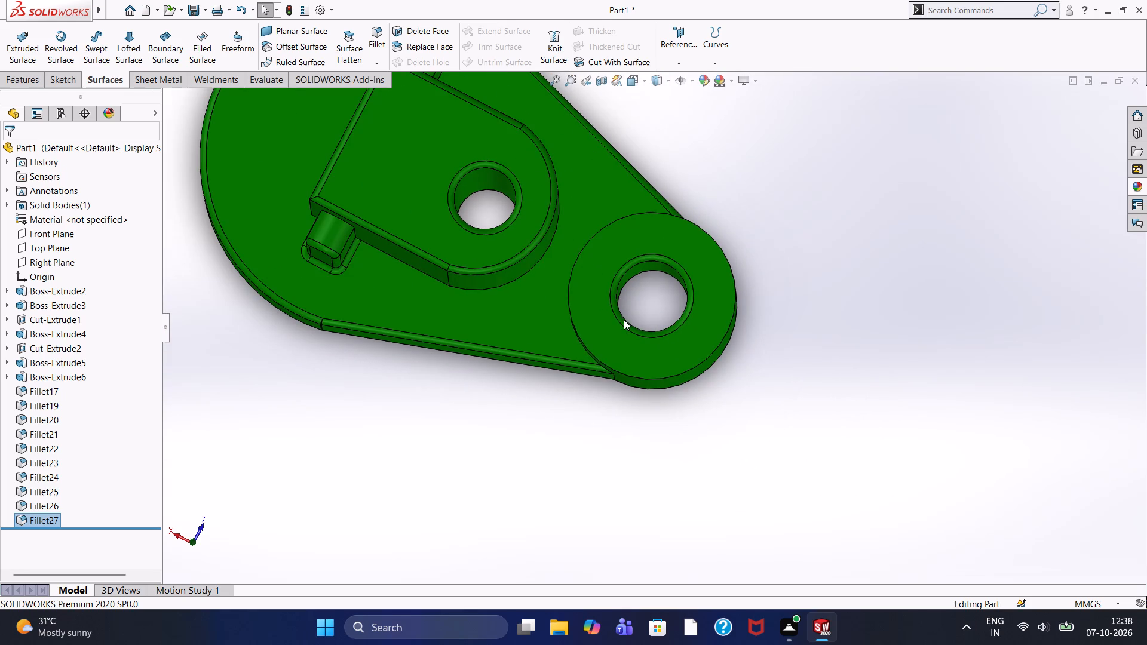
{"action": "scroll", "coordinate": [510, 260], "scroll_direction": "up", "scroll_amount": 3}
{"action": "scroll", "coordinate": [478, 205], "scroll_direction": "down", "scroll_amount": 5}
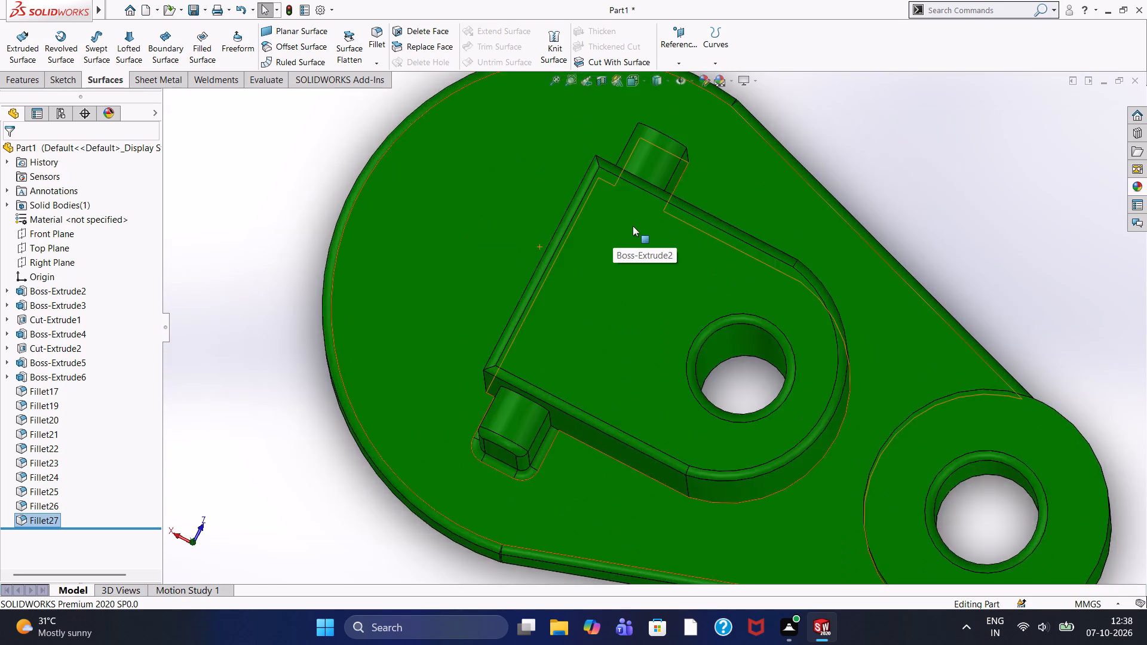
{"action": "scroll", "coordinate": [633, 226], "scroll_direction": "up", "scroll_amount": 6}
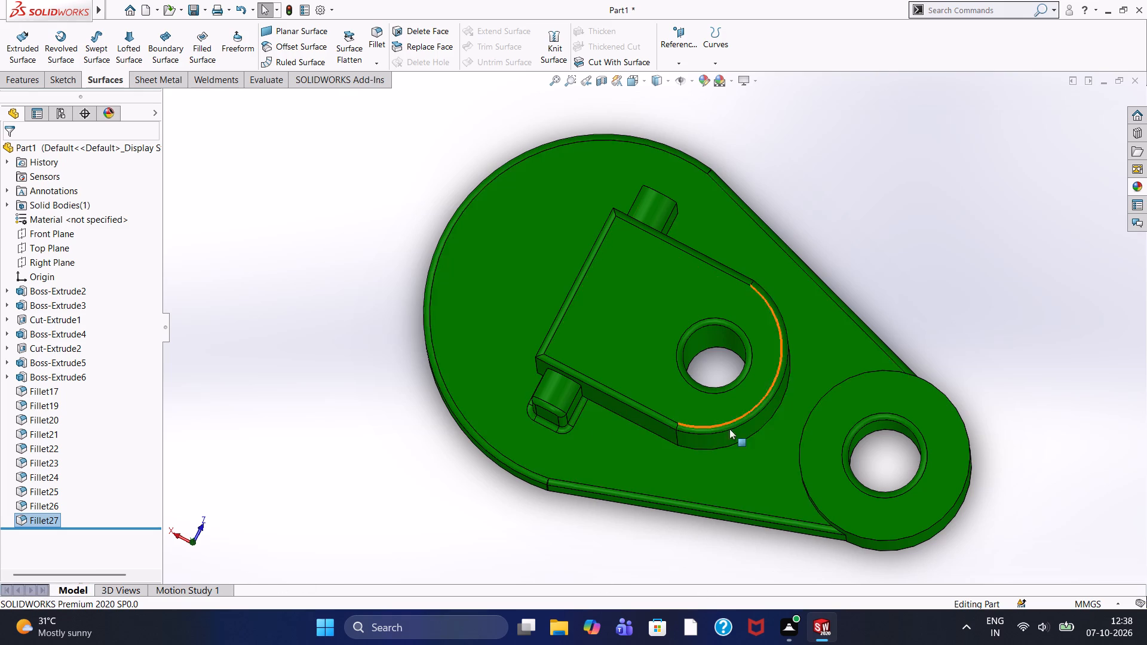
Examine the part from an oblique angle and back to nearly overhead, checking the block's sides, ribs and both holes.
{"action": "scroll", "coordinate": [858, 435], "scroll_direction": "up", "scroll_amount": 3}
{"action": "scroll", "coordinate": [760, 345], "scroll_direction": "down", "scroll_amount": 2}
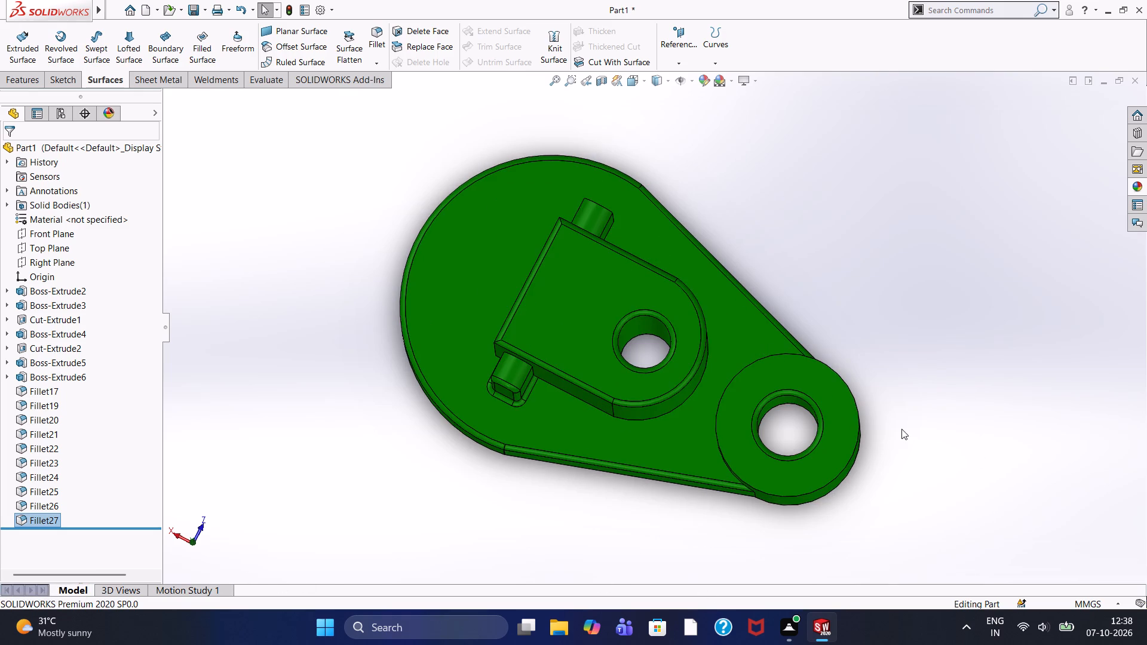
{"action": "middle_click_drag", "start_coordinate": [884, 497], "coordinate": [890, 398]}
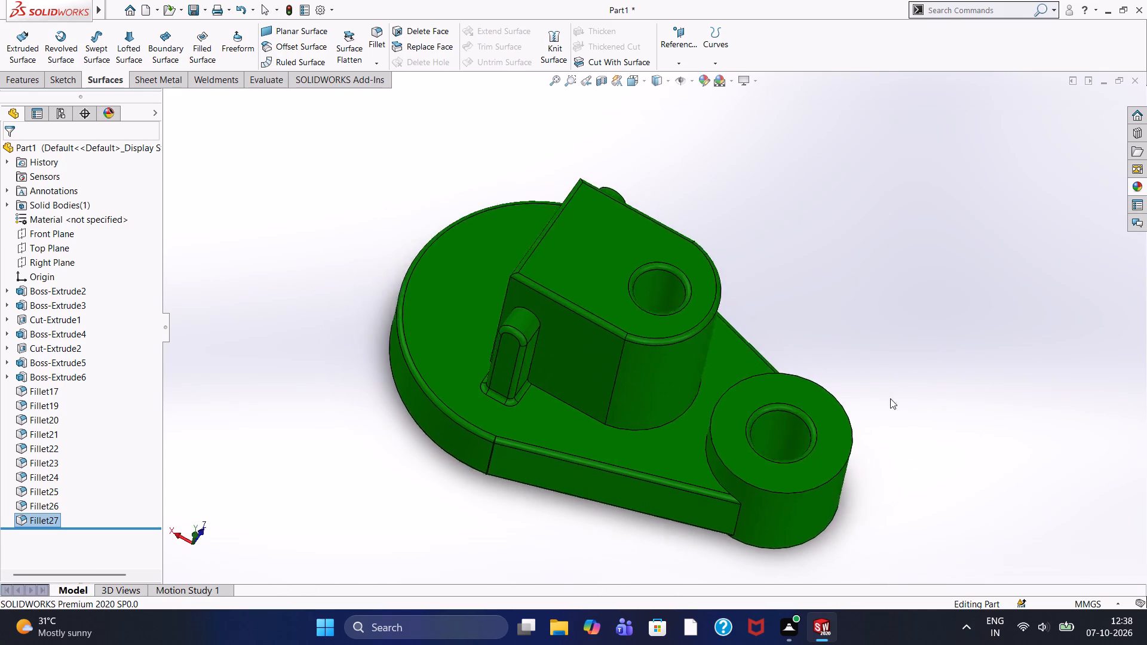
{"action": "middle_click_drag", "start_coordinate": [890, 398], "coordinate": [891, 403]}
{"action": "middle_click_drag", "start_coordinate": [890, 395], "coordinate": [858, 557]}
{"action": "middle_click", "coordinate": [854, 545]}
{"action": "middle_click_drag", "start_coordinate": [857, 537], "coordinate": [865, 526]}
{"action": "middle_click", "coordinate": [865, 526]}
{"action": "middle_click_drag", "start_coordinate": [865, 526], "coordinate": [869, 519]}
{"action": "middle_click", "coordinate": [876, 512]}
{"action": "middle_click", "coordinate": [876, 512]}
{"action": "middle_click", "coordinate": [876, 512]}
{"action": "middle_click_drag", "start_coordinate": [880, 505], "coordinate": [884, 499]}
{"action": "middle_click_drag", "start_coordinate": [890, 493], "coordinate": [901, 484]}
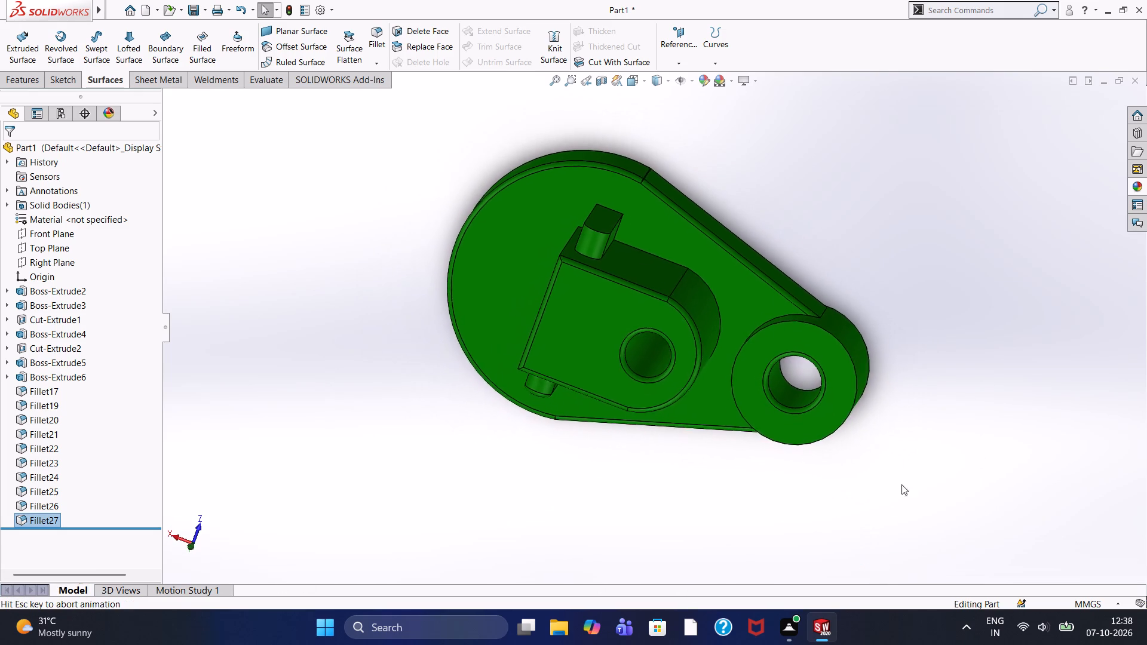
{"action": "middle_click_drag", "start_coordinate": [901, 484], "coordinate": [904, 483]}
{"action": "middle_click", "coordinate": [904, 483]}
{"action": "middle_click_drag", "start_coordinate": [762, 462], "coordinate": [760, 453]}
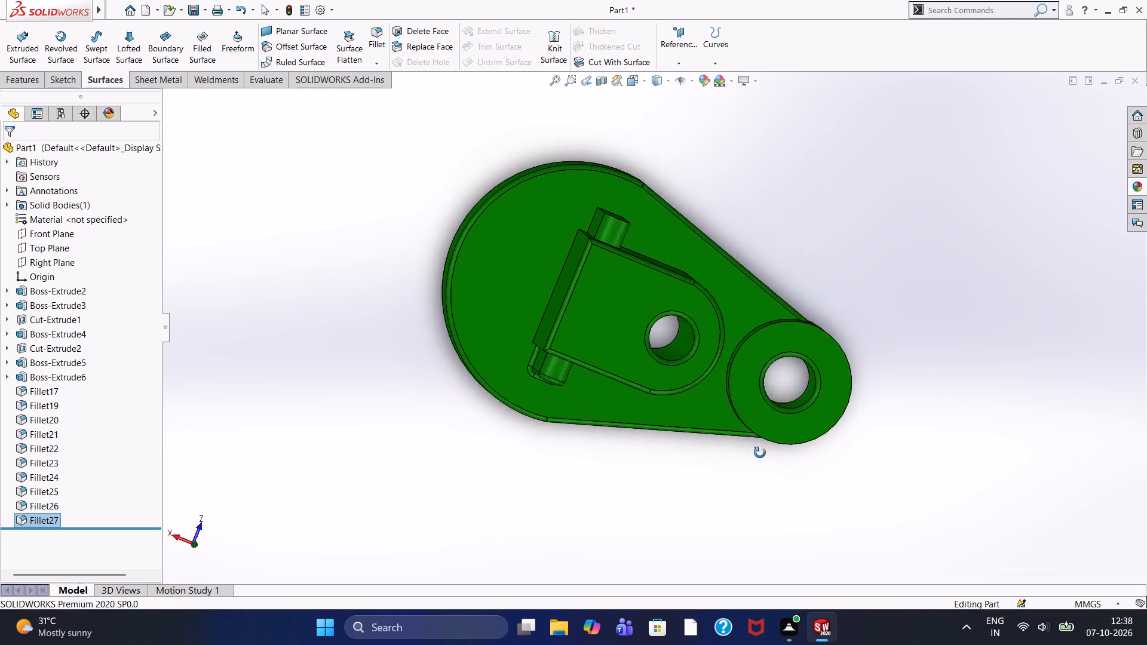
{"action": "middle_click_drag", "start_coordinate": [760, 453], "coordinate": [789, 452]}
{"action": "middle_click_drag", "start_coordinate": [815, 458], "coordinate": [789, 447]}
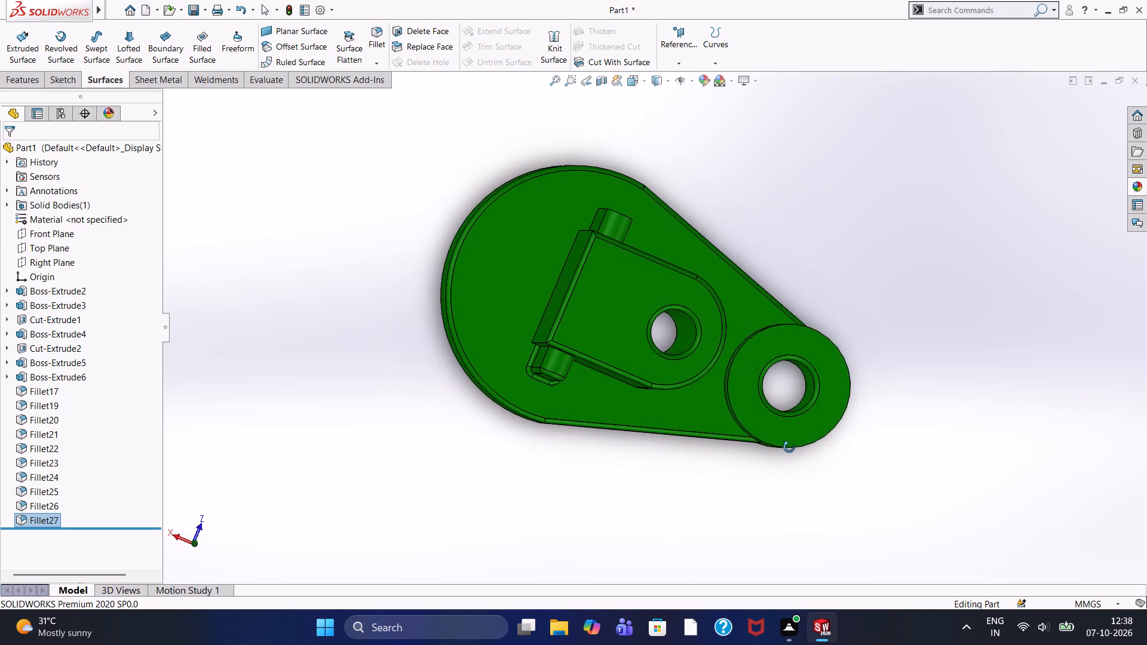
{"action": "middle_click_drag", "start_coordinate": [789, 447], "coordinate": [791, 448]}
{"action": "middle_click_drag", "start_coordinate": [852, 487], "coordinate": [829, 481]}
{"action": "middle_click_drag", "start_coordinate": [829, 481], "coordinate": [836, 486]}
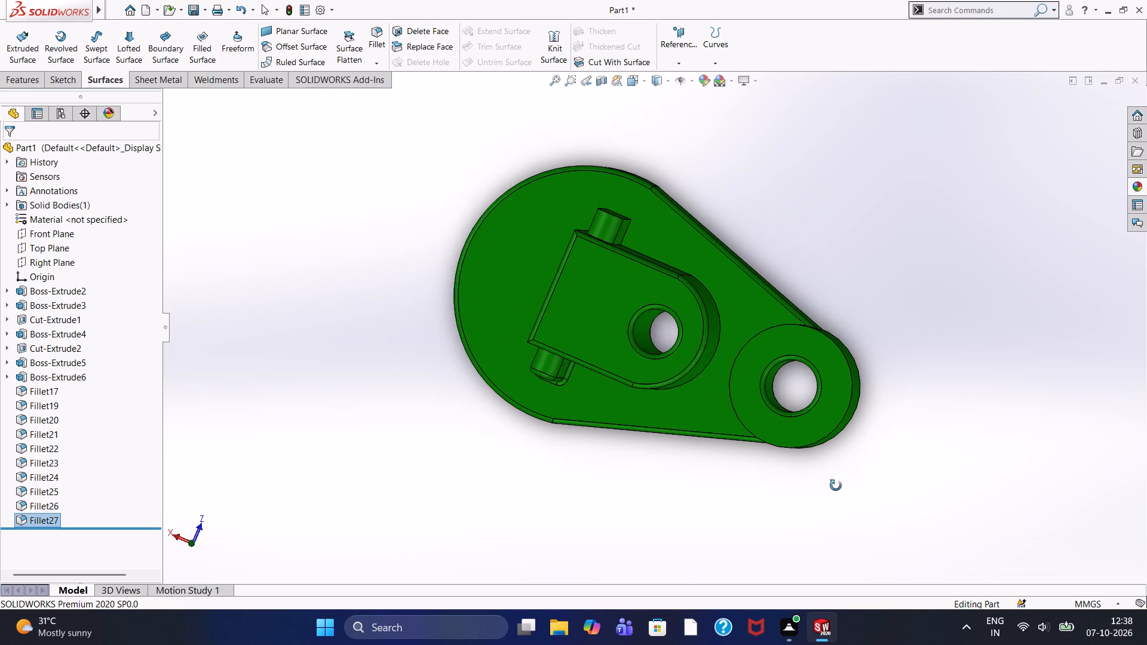
{"action": "middle_click_drag", "start_coordinate": [836, 486], "coordinate": [838, 487]}
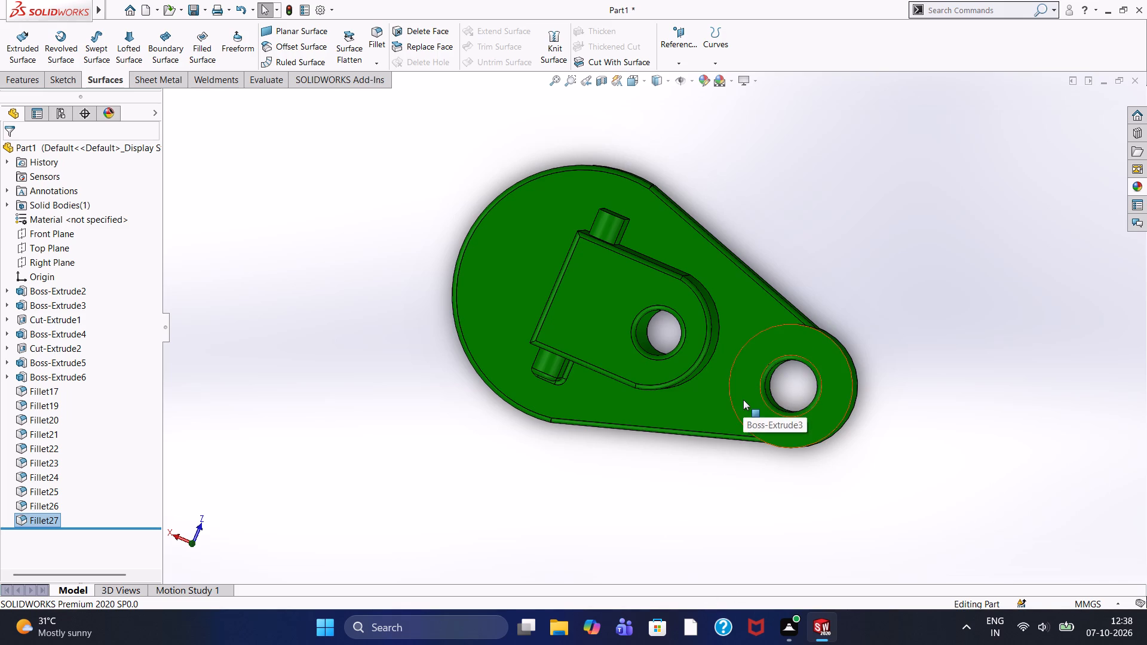
Examine the round boss and its hole edge up close from nearly overhead, comparing them with the upright block's hole.
{"action": "scroll", "coordinate": [851, 438], "scroll_direction": "down", "scroll_amount": 2}
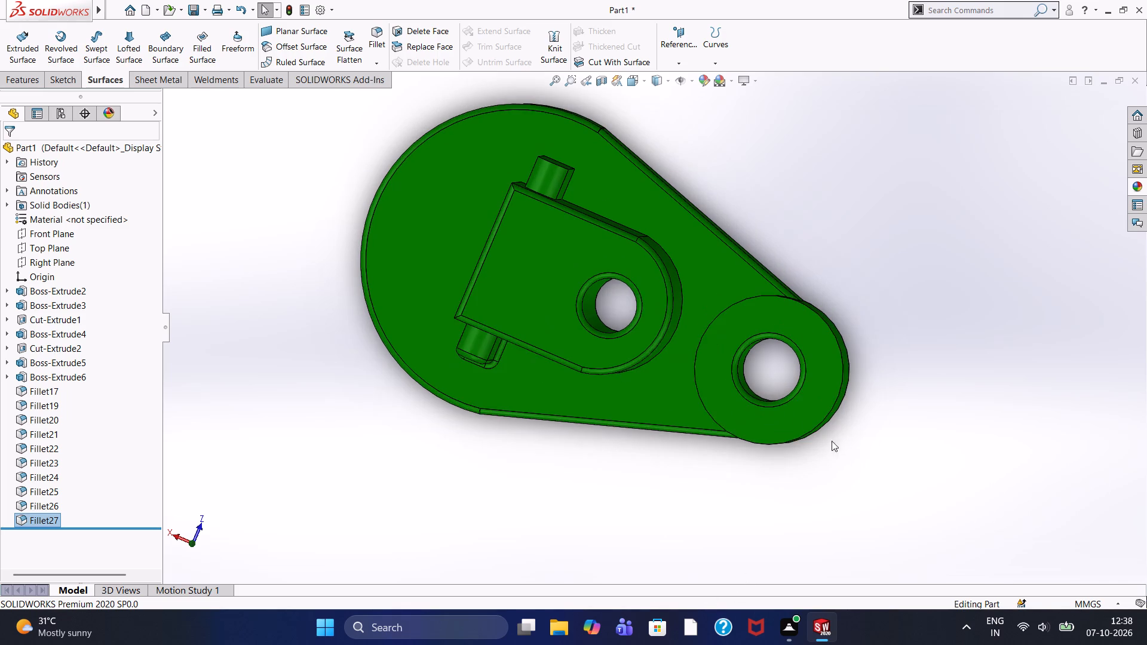
{"action": "scroll", "coordinate": [725, 425], "scroll_direction": "up", "scroll_amount": 1}
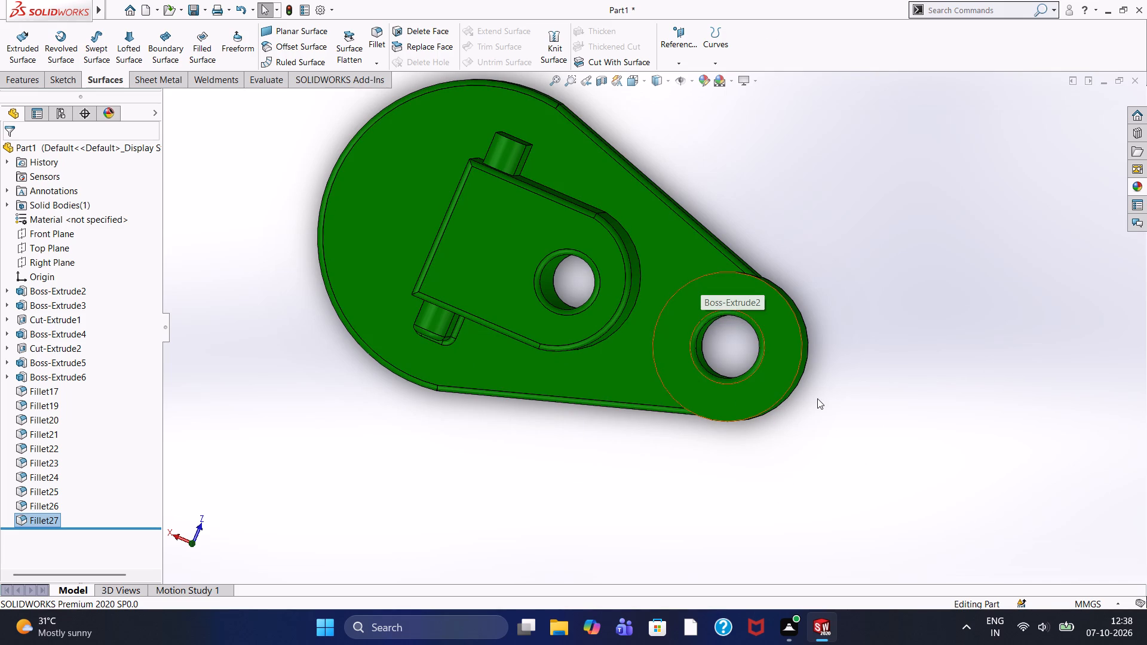
{"action": "scroll", "coordinate": [817, 398], "scroll_direction": "down", "scroll_amount": 4}
{"action": "scroll", "coordinate": [817, 398], "scroll_direction": "up", "scroll_amount": 4}
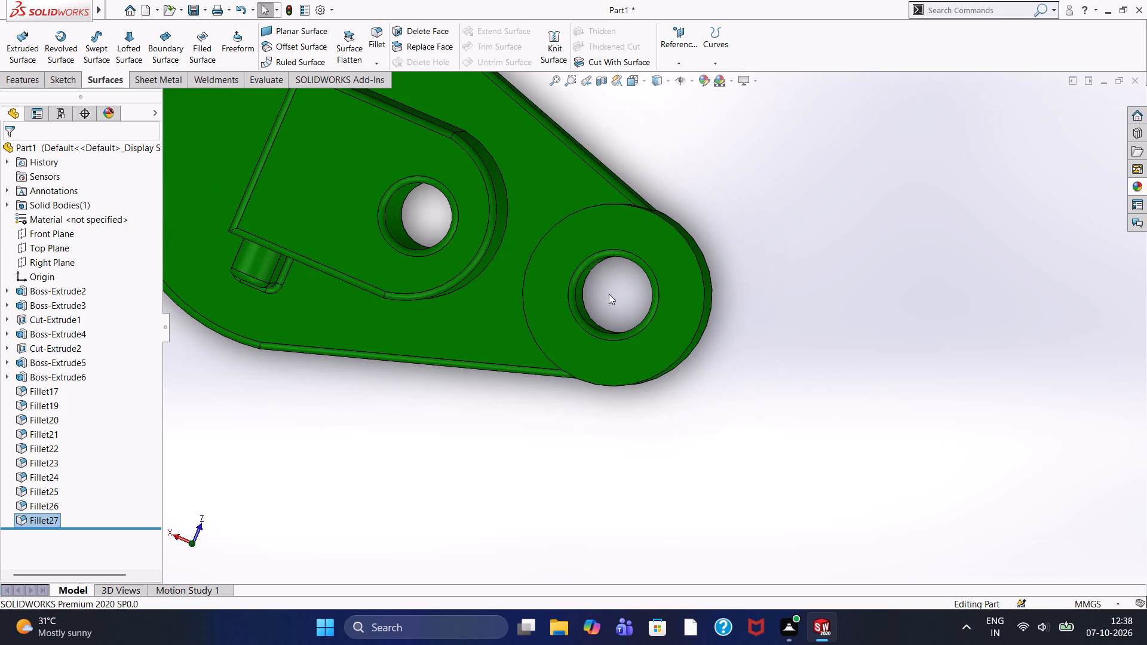
{"action": "scroll", "coordinate": [609, 294], "scroll_direction": "down", "scroll_amount": 2}
{"action": "scroll", "coordinate": [609, 294], "scroll_direction": "up", "scroll_amount": 1}
{"action": "scroll", "coordinate": [609, 294], "scroll_direction": "down", "scroll_amount": 2}
{"action": "scroll", "coordinate": [609, 294], "scroll_direction": "up", "scroll_amount": 3}
{"action": "scroll", "coordinate": [609, 294], "scroll_direction": "down", "scroll_amount": 2}
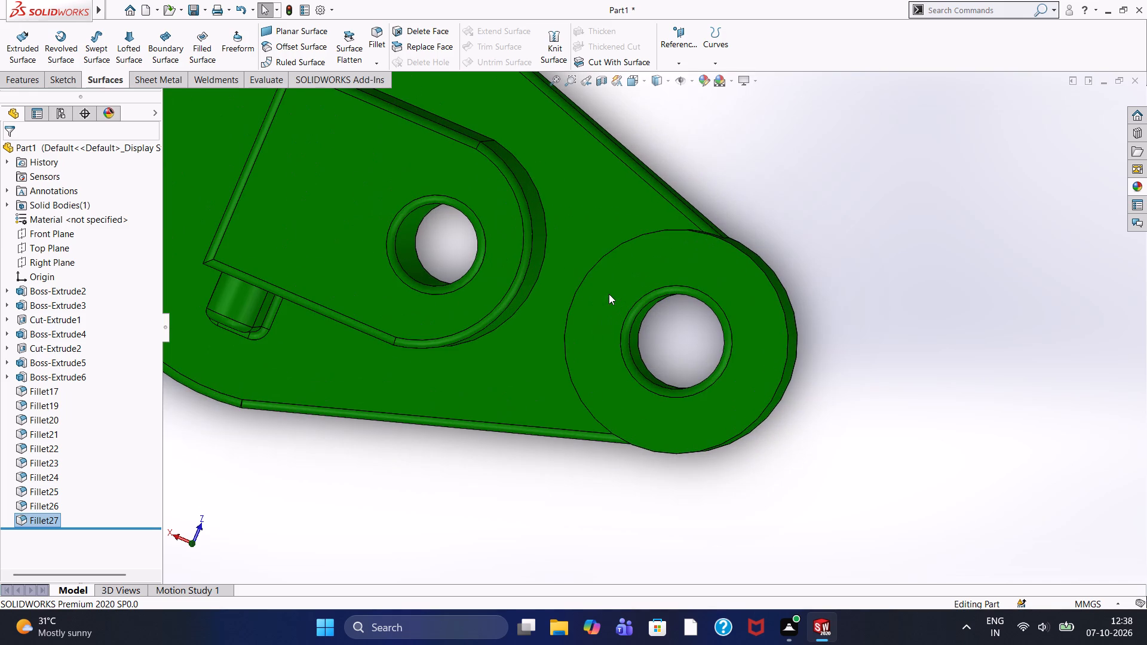
{"action": "scroll", "coordinate": [614, 285], "scroll_direction": "up", "scroll_amount": 5}
{"action": "scroll", "coordinate": [614, 285], "scroll_direction": "down", "scroll_amount": 3}
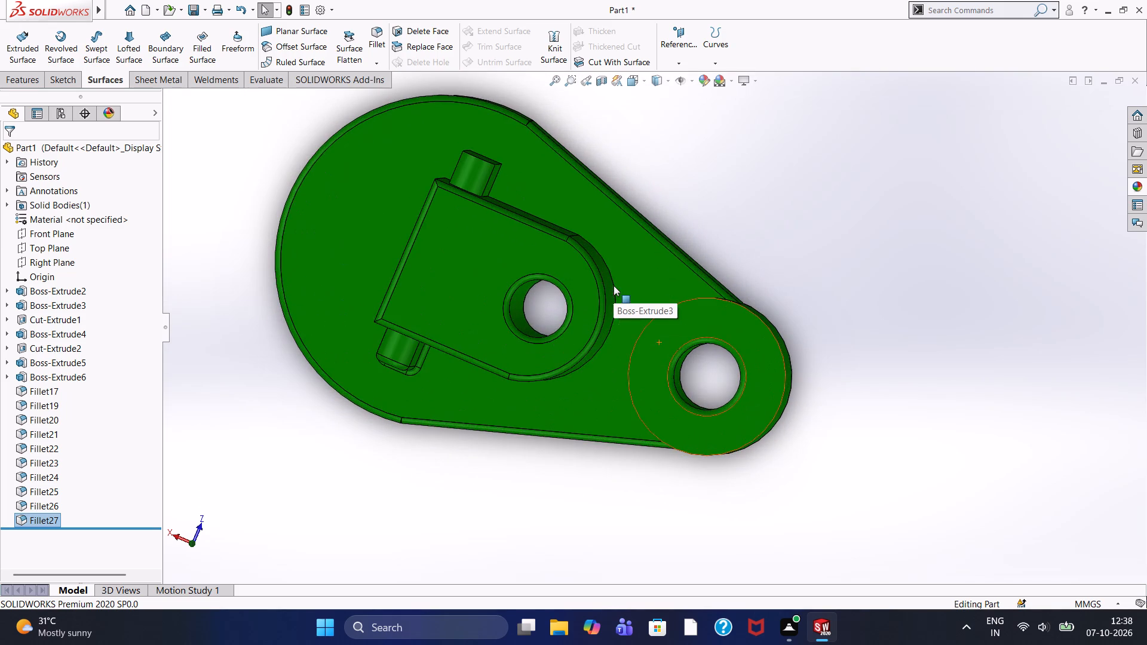
{"action": "scroll", "coordinate": [640, 314], "scroll_direction": "down", "scroll_amount": 1}
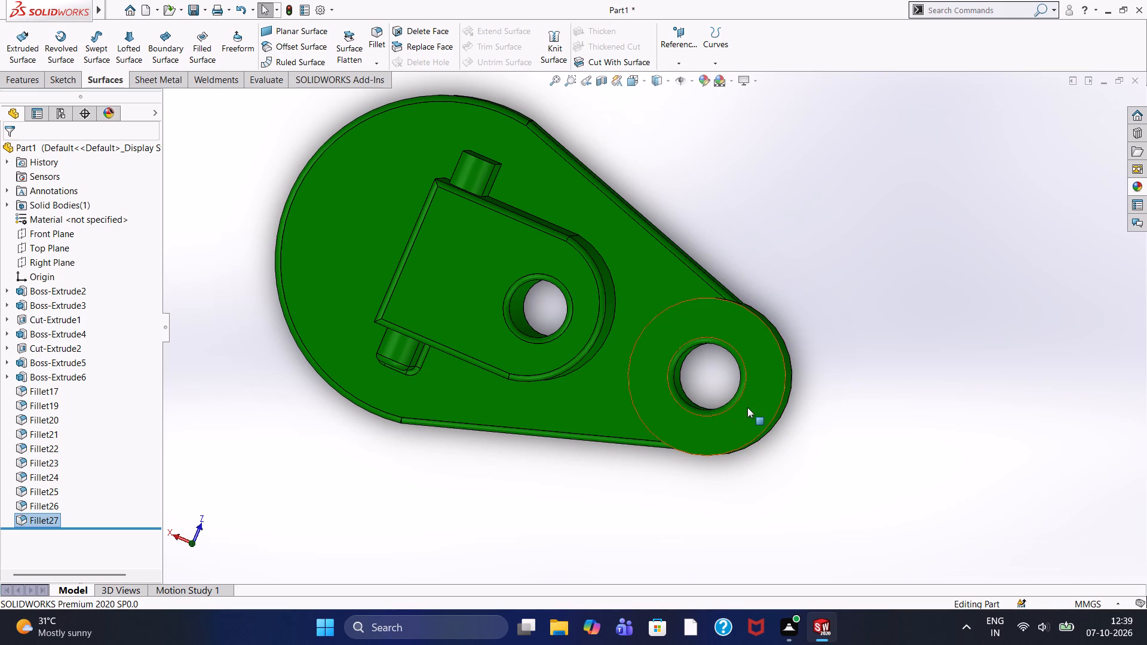
{"action": "scroll", "coordinate": [746, 410], "scroll_direction": "up", "scroll_amount": 3}
{"action": "scroll", "coordinate": [690, 352], "scroll_direction": "down", "scroll_amount": 7}
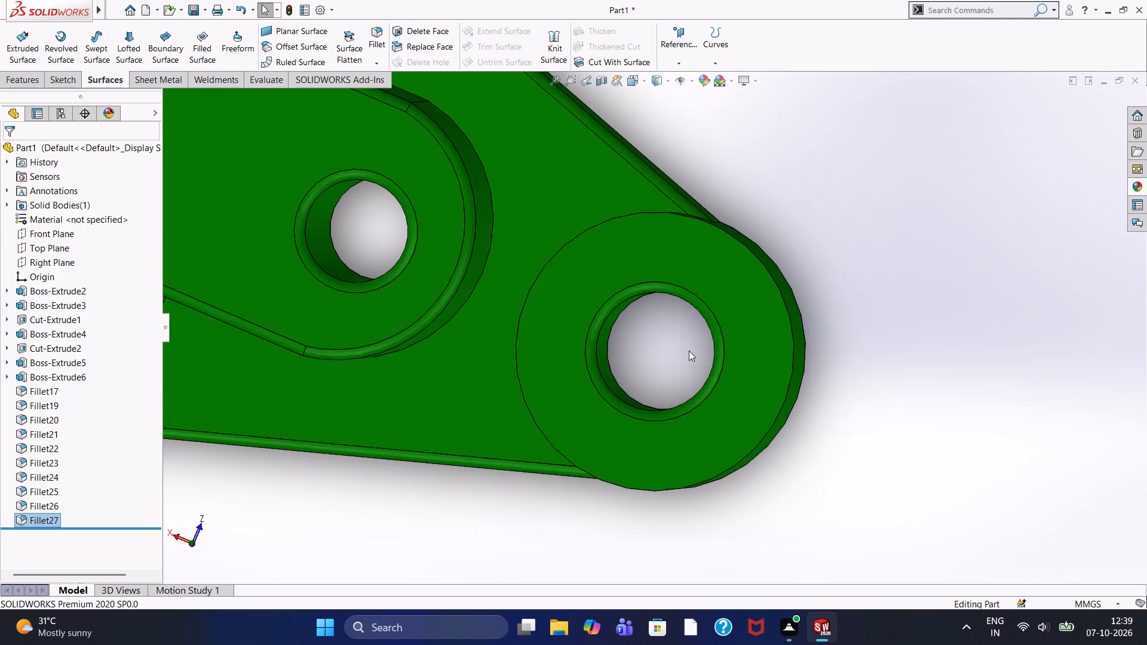
{"action": "scroll", "coordinate": [689, 351], "scroll_direction": "up", "scroll_amount": 3}
{"action": "scroll", "coordinate": [689, 351], "scroll_direction": "down", "scroll_amount": 2}
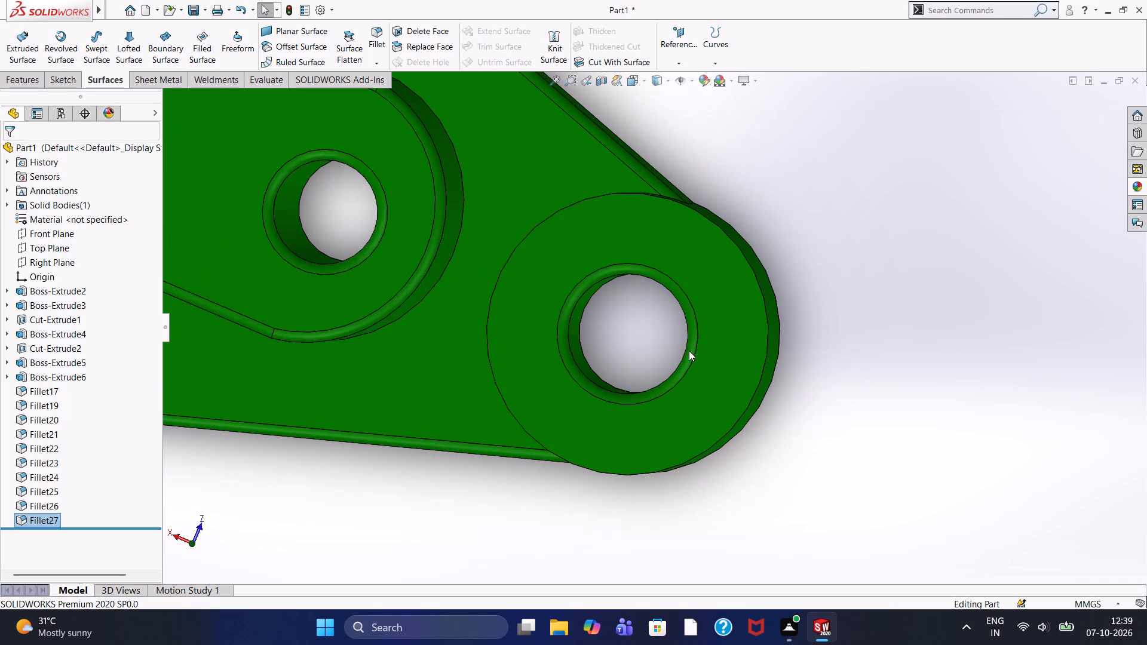
{"action": "scroll", "coordinate": [689, 351], "scroll_direction": "up", "scroll_amount": 1}
{"action": "scroll", "coordinate": [689, 351], "scroll_direction": "down", "scroll_amount": 1}
{"action": "scroll", "coordinate": [689, 351], "scroll_direction": "up", "scroll_amount": 2}
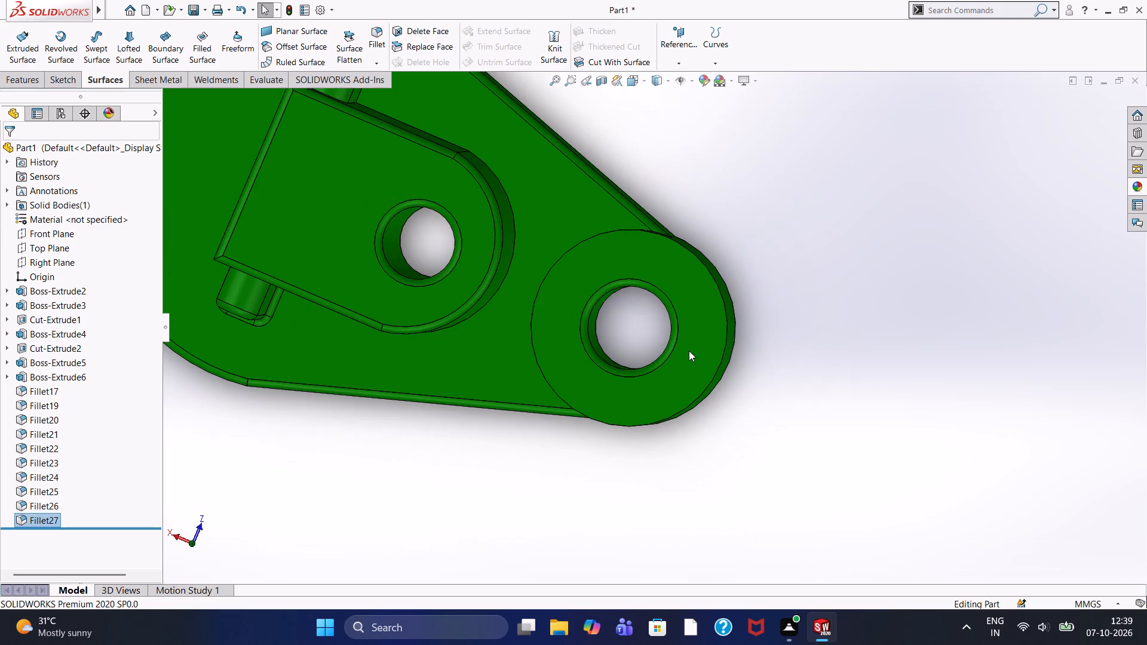
{"action": "scroll", "coordinate": [689, 351], "scroll_direction": "down", "scroll_amount": 1}
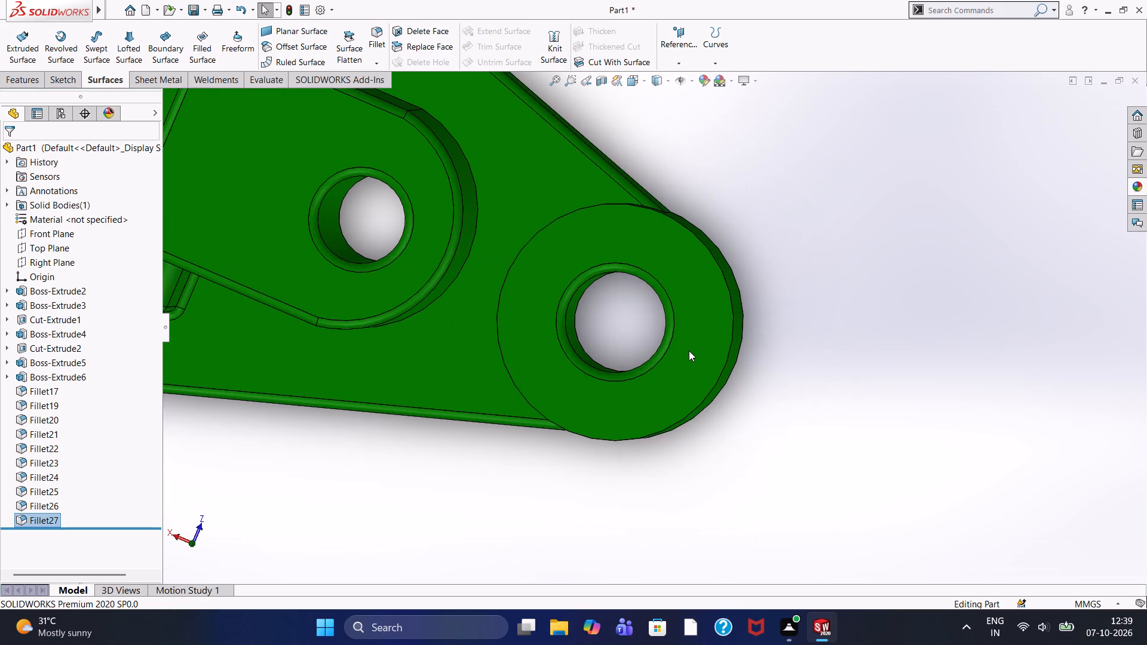
Examine the round boss and its hole from nearly overhead, together with the upright block's rounded end and the plate's tangent edges.
{"action": "scroll", "coordinate": [689, 351], "scroll_direction": "up", "scroll_amount": 2}
{"action": "scroll", "coordinate": [689, 351], "scroll_direction": "down", "scroll_amount": 1}
{"action": "scroll", "coordinate": [689, 351], "scroll_direction": "up", "scroll_amount": 1}
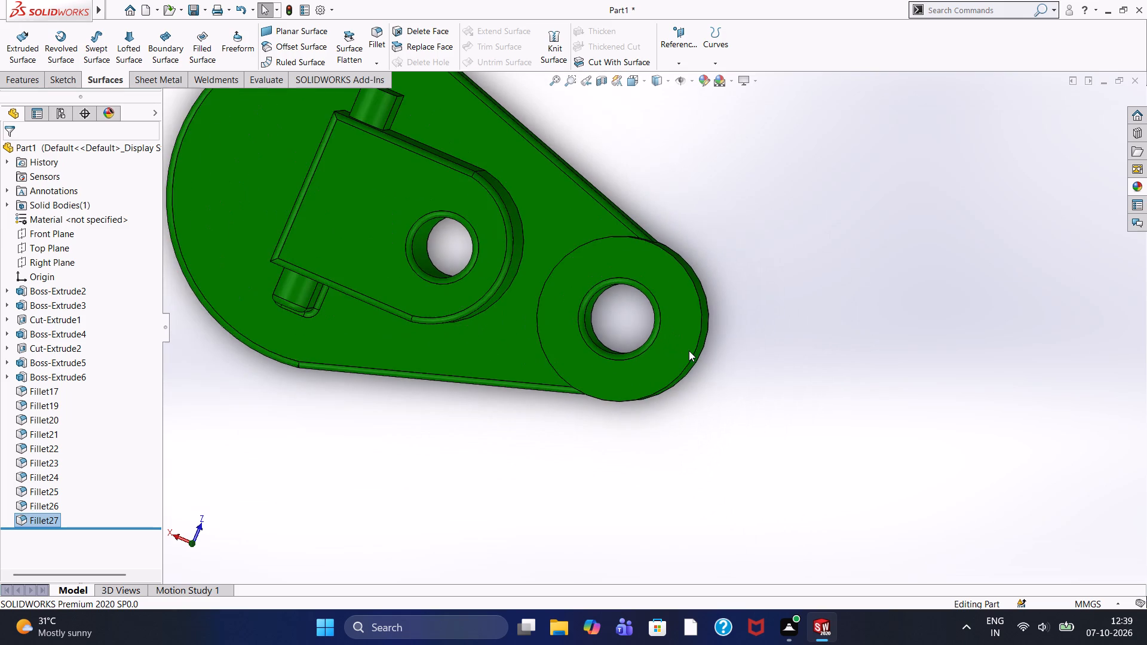
{"action": "scroll", "coordinate": [689, 351], "scroll_direction": "up", "scroll_amount": 1}
{"action": "scroll", "coordinate": [689, 351], "scroll_direction": "down", "scroll_amount": 1}
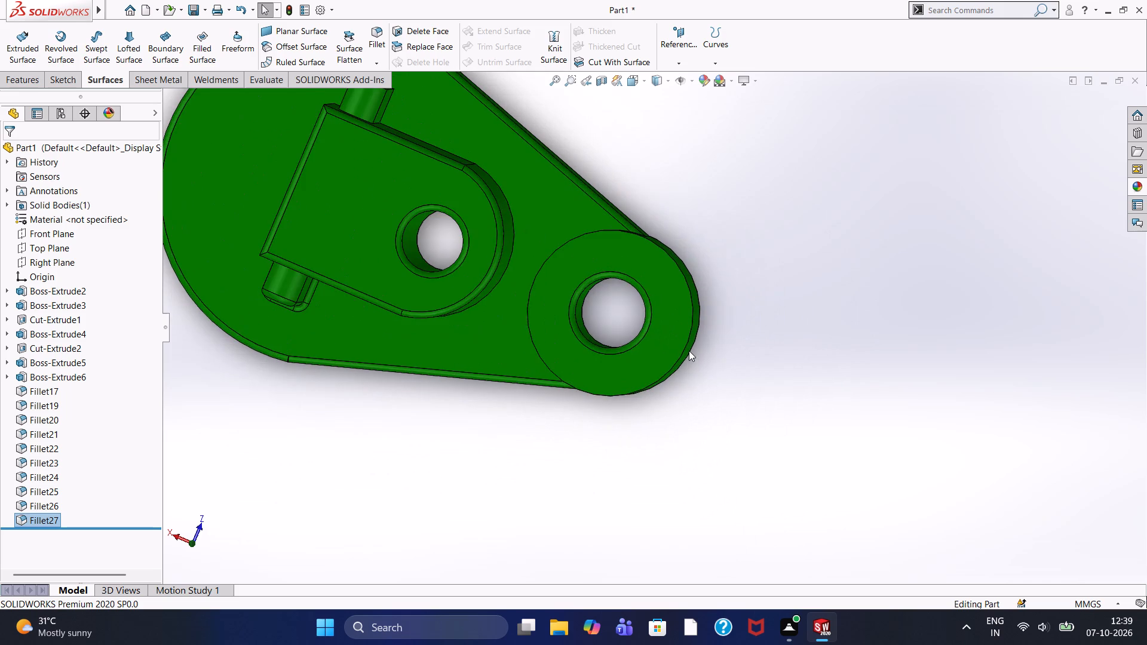
{"action": "scroll", "coordinate": [689, 351], "scroll_direction": "up", "scroll_amount": 1}
{"action": "scroll", "coordinate": [689, 351], "scroll_direction": "down", "scroll_amount": 3}
{"action": "scroll", "coordinate": [689, 351], "scroll_direction": "up", "scroll_amount": 2}
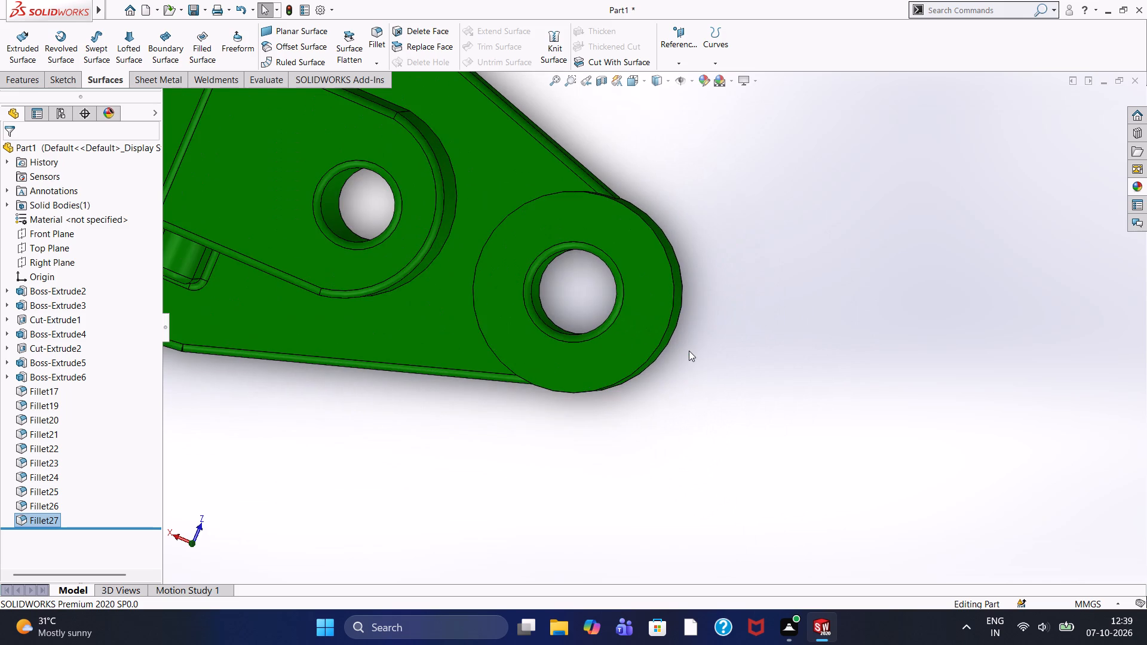
{"action": "scroll", "coordinate": [689, 351], "scroll_direction": "down", "scroll_amount": 2}
{"action": "scroll", "coordinate": [689, 351], "scroll_direction": "up", "scroll_amount": 2}
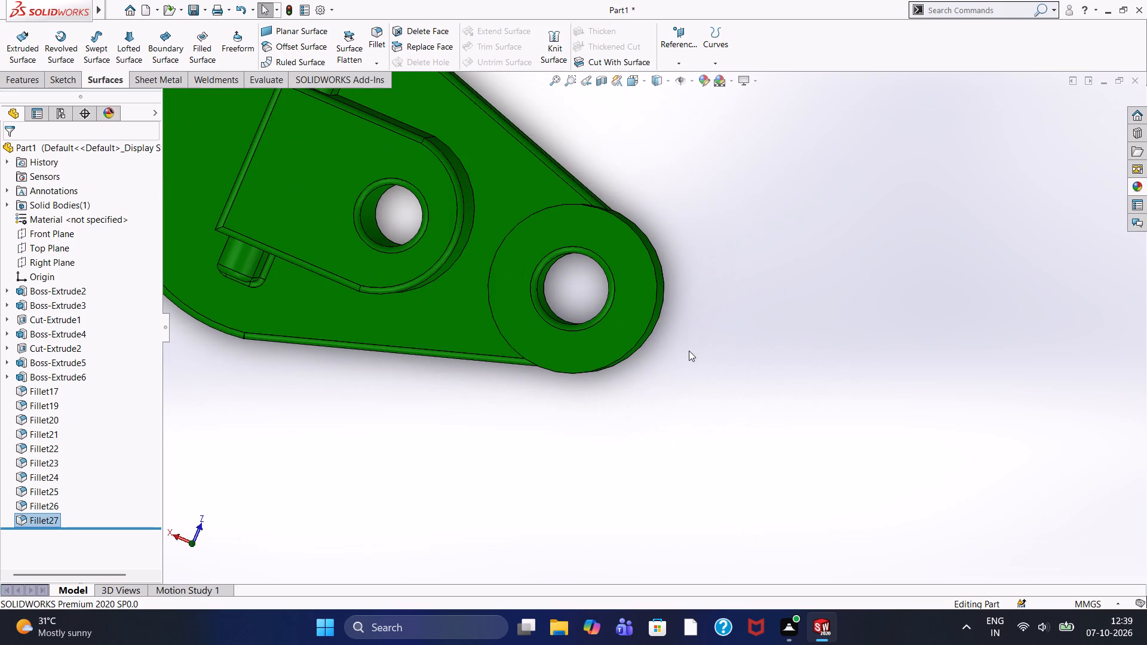
Examine the whole part from slightly tilted angles, checking the upright block's sides, the ribs and the round boss.
{"action": "scroll", "coordinate": [689, 351], "scroll_direction": "up", "scroll_amount": 6}
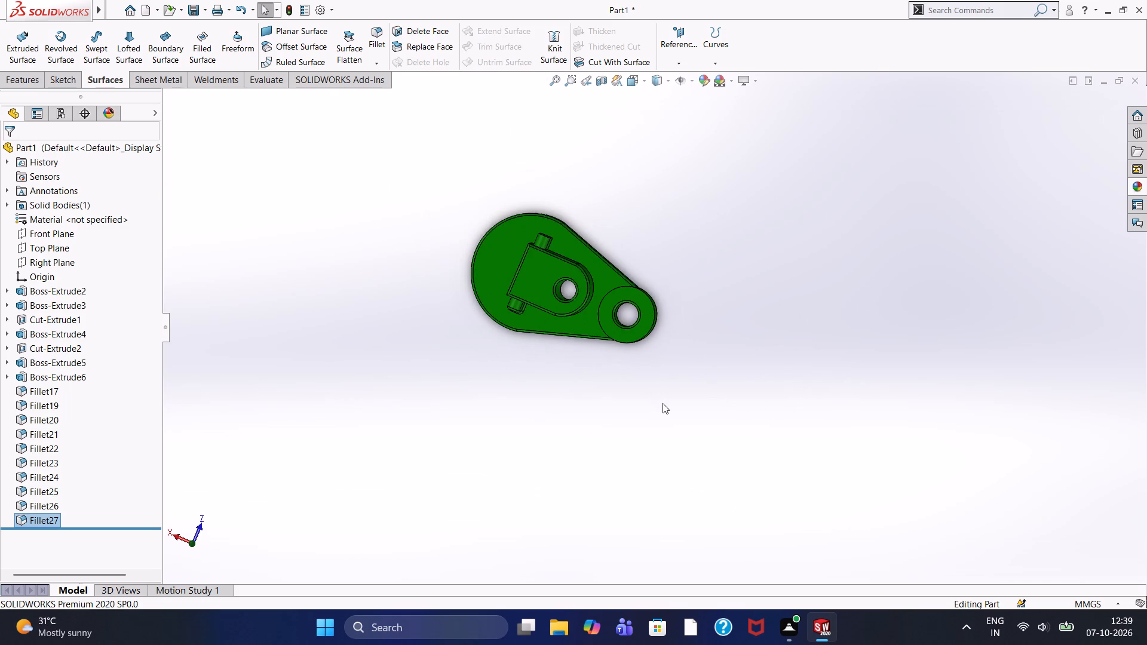
{"action": "middle_click_drag", "start_coordinate": [668, 378], "coordinate": [679, 366]}
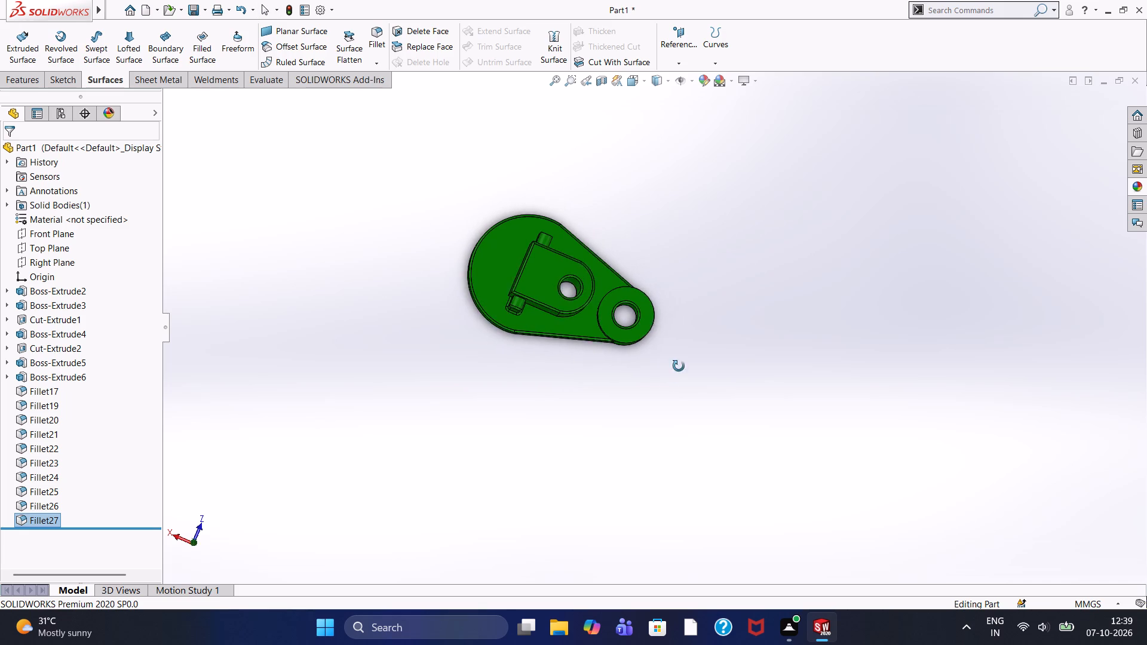
{"action": "middle_click_drag", "start_coordinate": [679, 366], "coordinate": [685, 359]}
{"action": "scroll", "coordinate": [658, 321], "scroll_direction": "down", "scroll_amount": 3}
{"action": "scroll", "coordinate": [660, 329], "scroll_direction": "up", "scroll_amount": 3}
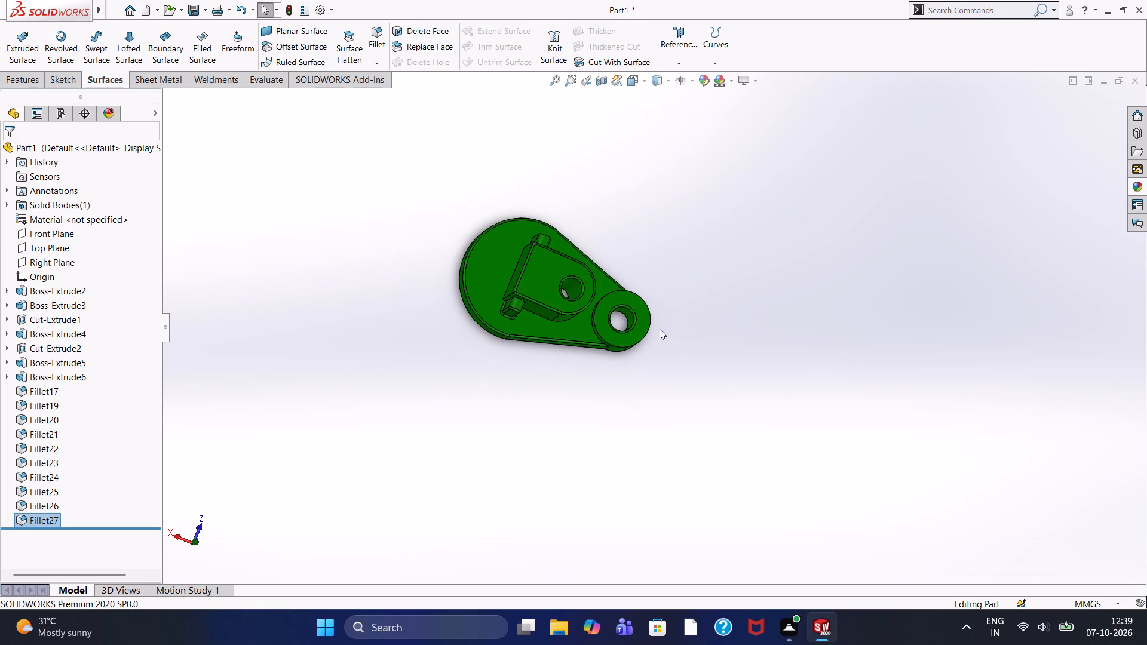
{"action": "middle_click_drag", "start_coordinate": [688, 267], "coordinate": [660, 242]}
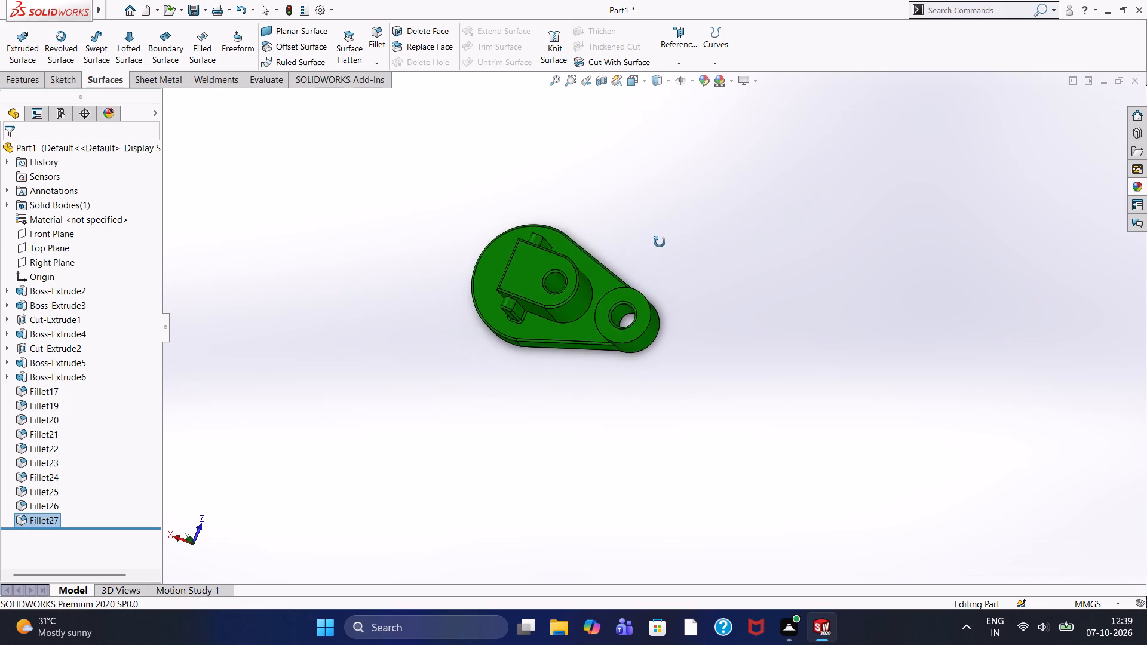
{"action": "middle_click_drag", "start_coordinate": [660, 242], "coordinate": [679, 271]}
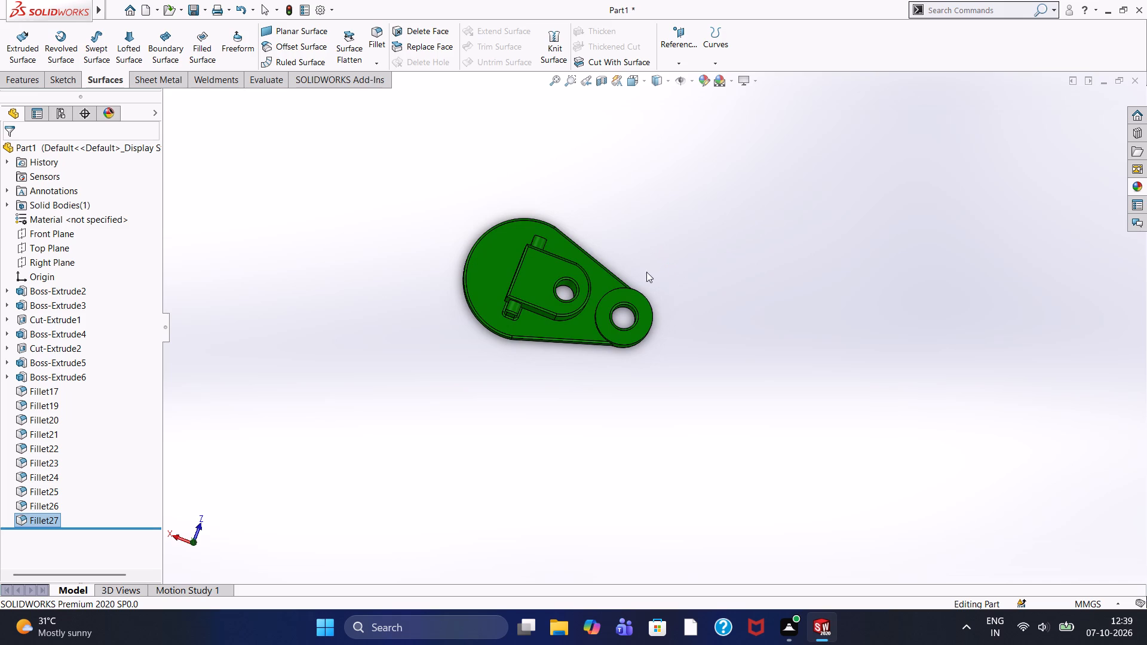
{"action": "scroll", "coordinate": [635, 272], "scroll_direction": "down", "scroll_amount": 2}
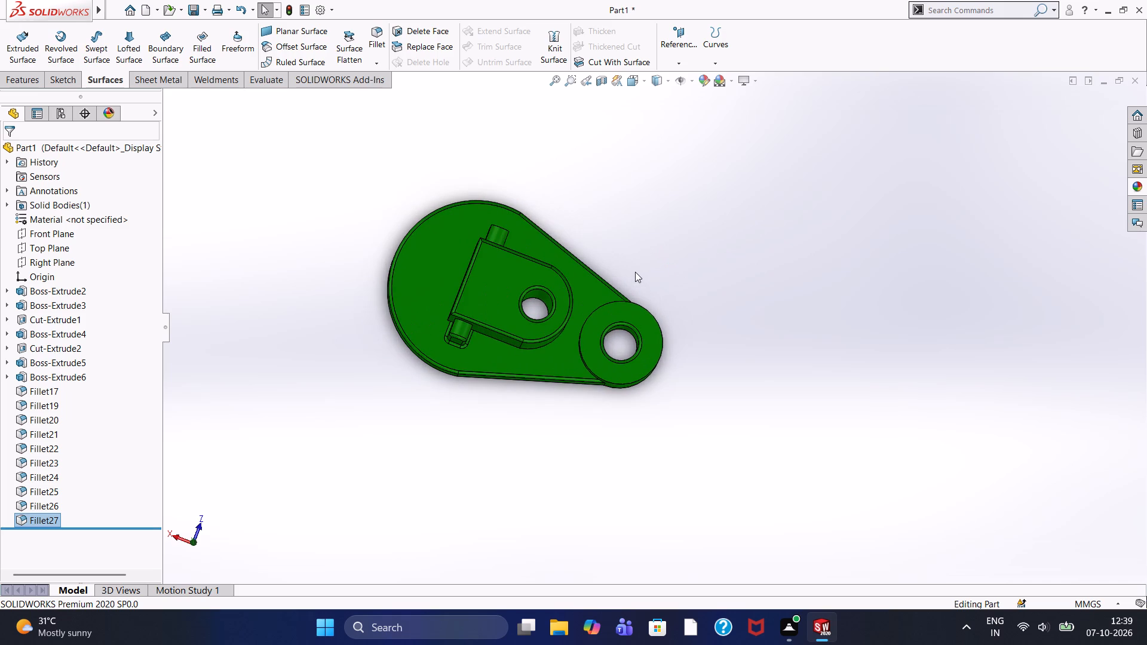
{"action": "scroll", "coordinate": [635, 272], "scroll_direction": "down", "scroll_amount": 1}
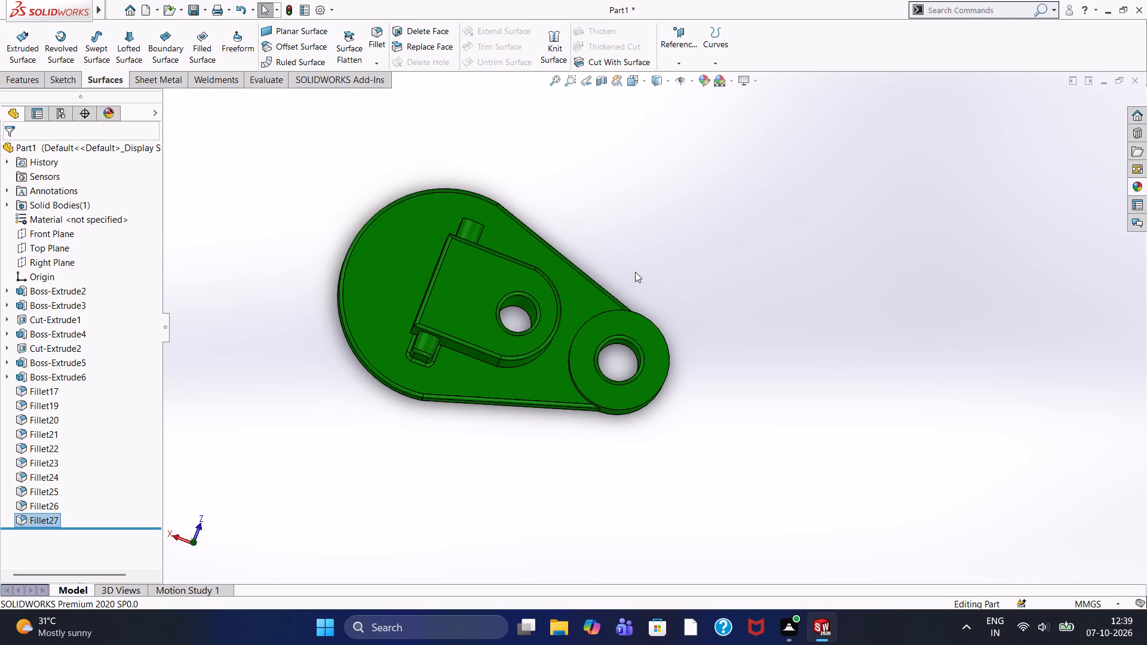
{"action": "scroll", "coordinate": [635, 272], "scroll_direction": "down", "scroll_amount": 1}
{"action": "scroll", "coordinate": [545, 371], "scroll_direction": "down", "scroll_amount": 2}
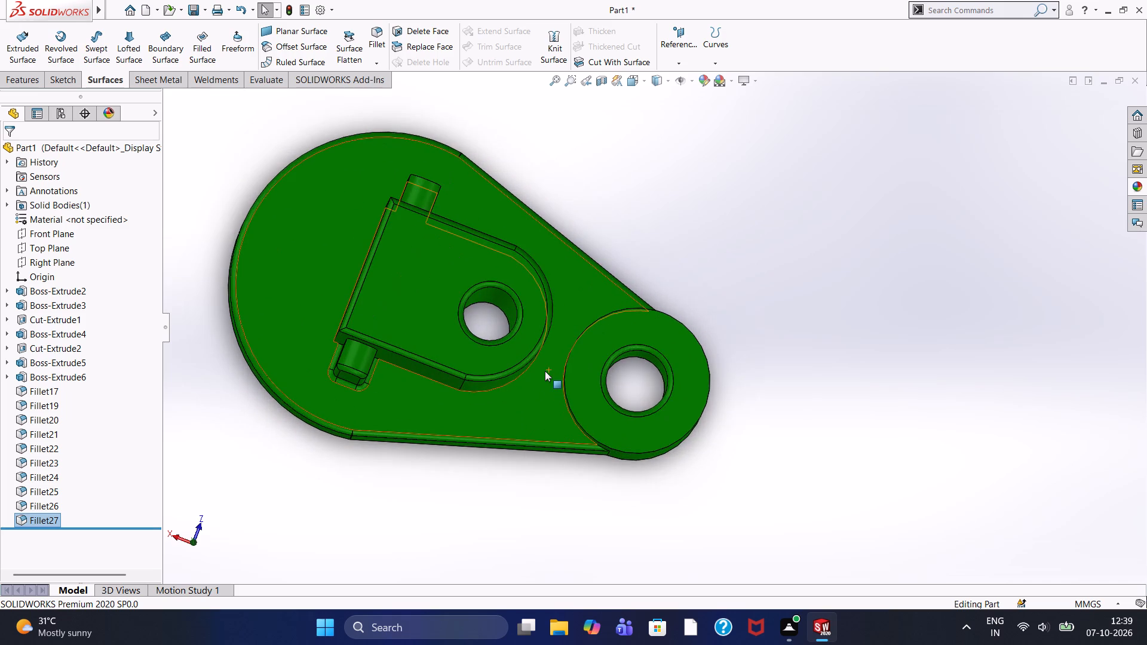
Examine the upright block's top-edge and hole fillets up close, along with the filleted base of the nearby rib.
{"action": "scroll", "coordinate": [544, 371], "scroll_direction": "down", "scroll_amount": 3}
{"action": "scroll", "coordinate": [544, 371], "scroll_direction": "up", "scroll_amount": 1}
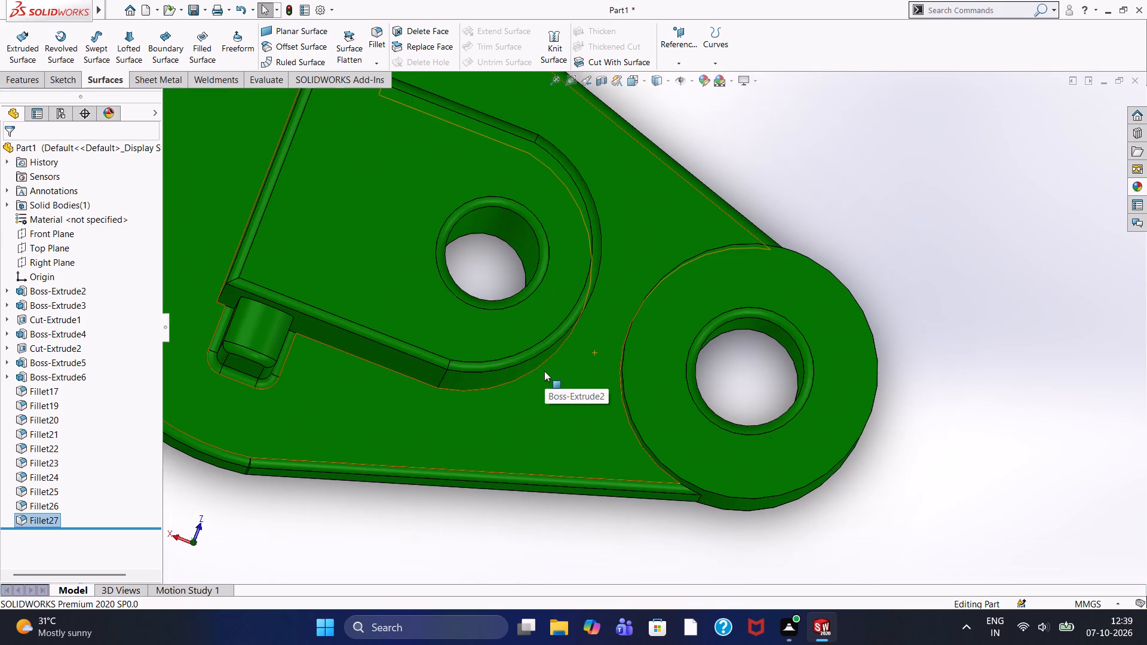
{"action": "scroll", "coordinate": [544, 371], "scroll_direction": "up", "scroll_amount": 5}
{"action": "scroll", "coordinate": [544, 371], "scroll_direction": "down", "scroll_amount": 3}
{"action": "scroll", "coordinate": [530, 360], "scroll_direction": "up", "scroll_amount": 4}
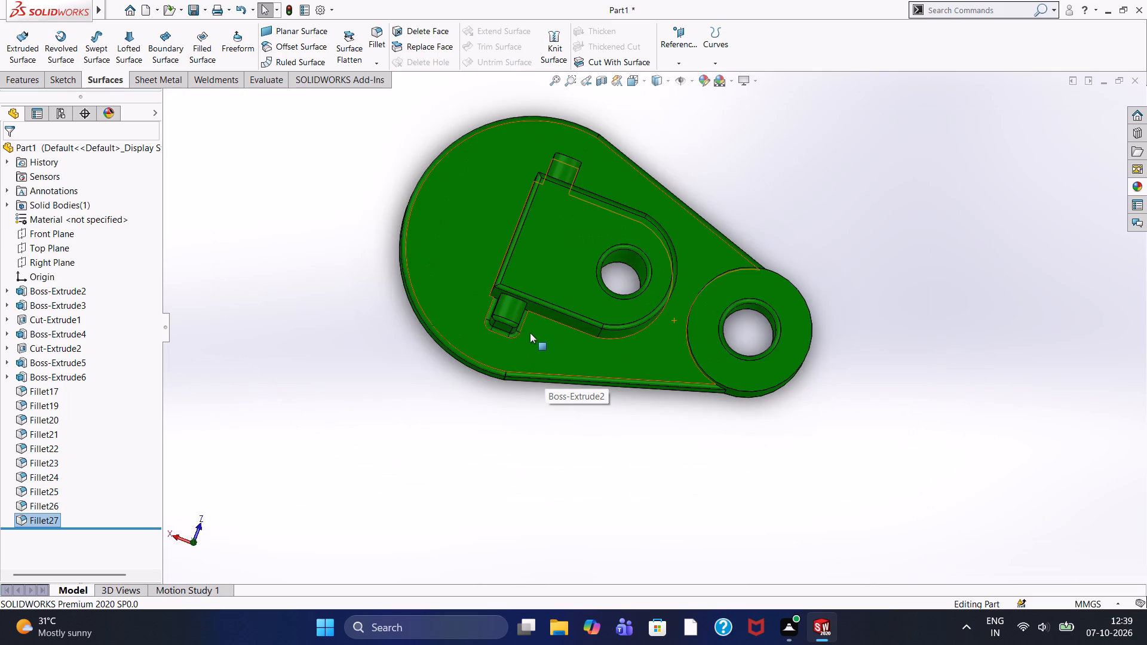
{"action": "scroll", "coordinate": [530, 333], "scroll_direction": "down", "scroll_amount": 3}
{"action": "scroll", "coordinate": [530, 333], "scroll_direction": "up", "scroll_amount": 3}
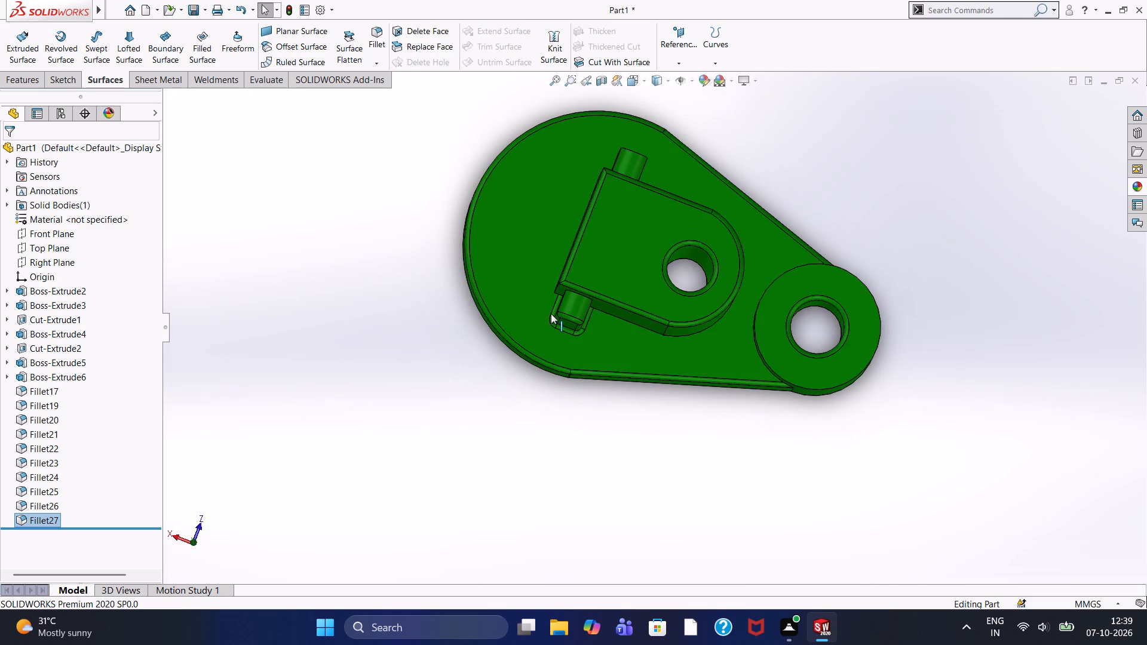
{"action": "scroll", "coordinate": [547, 316], "scroll_direction": "down", "scroll_amount": 1}
{"action": "scroll", "coordinate": [552, 321], "scroll_direction": "up", "scroll_amount": 2}
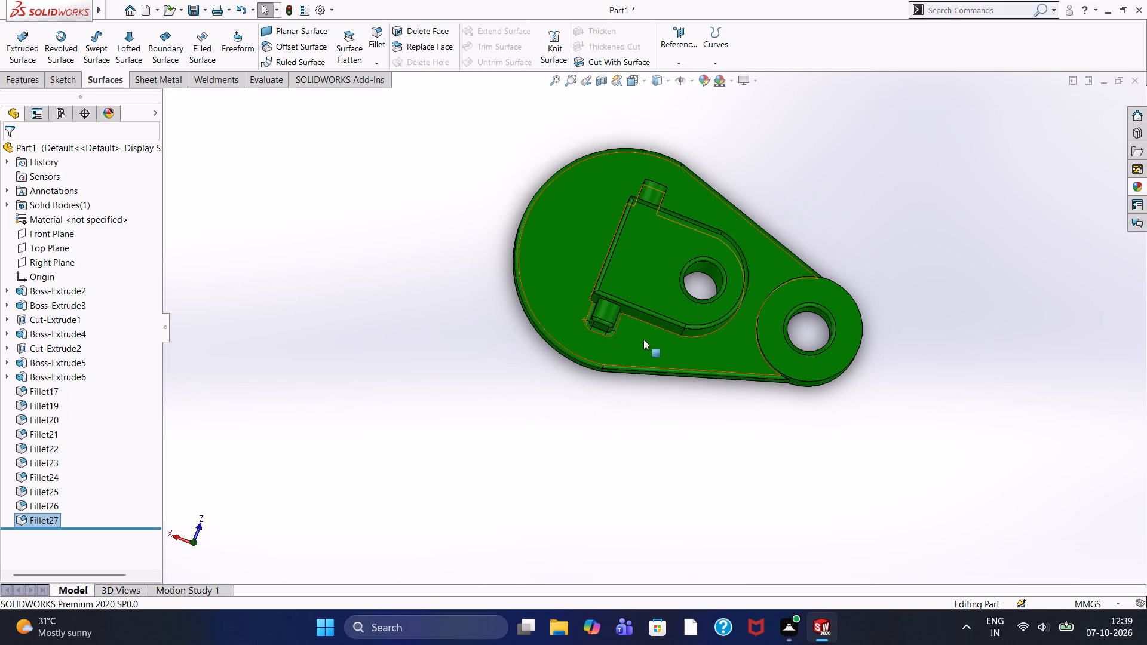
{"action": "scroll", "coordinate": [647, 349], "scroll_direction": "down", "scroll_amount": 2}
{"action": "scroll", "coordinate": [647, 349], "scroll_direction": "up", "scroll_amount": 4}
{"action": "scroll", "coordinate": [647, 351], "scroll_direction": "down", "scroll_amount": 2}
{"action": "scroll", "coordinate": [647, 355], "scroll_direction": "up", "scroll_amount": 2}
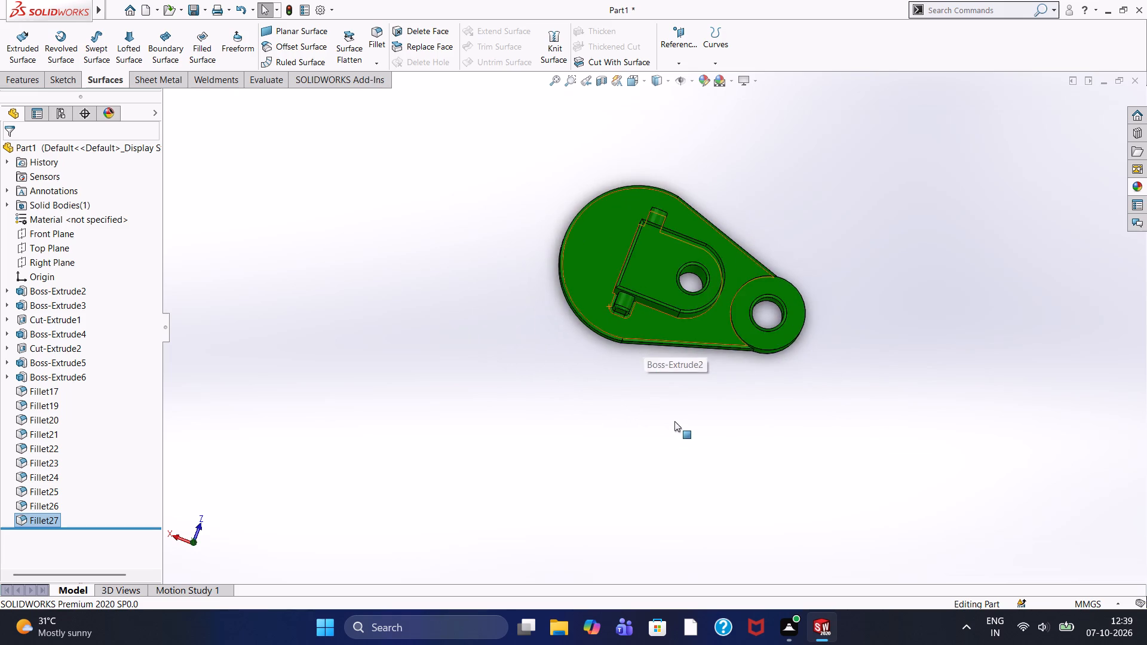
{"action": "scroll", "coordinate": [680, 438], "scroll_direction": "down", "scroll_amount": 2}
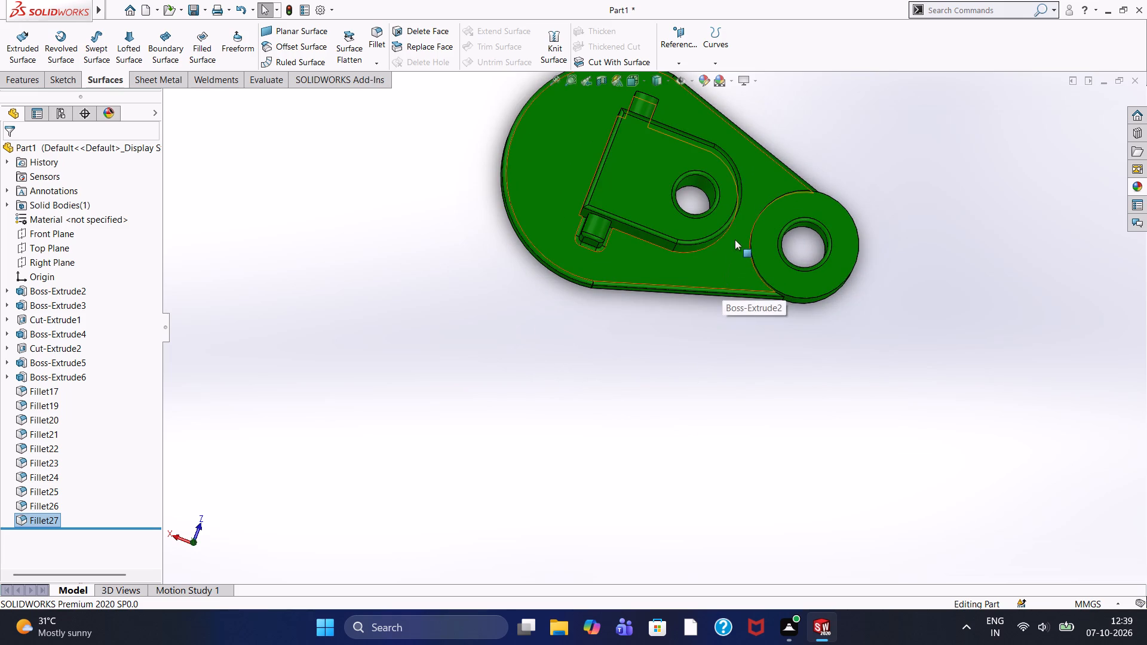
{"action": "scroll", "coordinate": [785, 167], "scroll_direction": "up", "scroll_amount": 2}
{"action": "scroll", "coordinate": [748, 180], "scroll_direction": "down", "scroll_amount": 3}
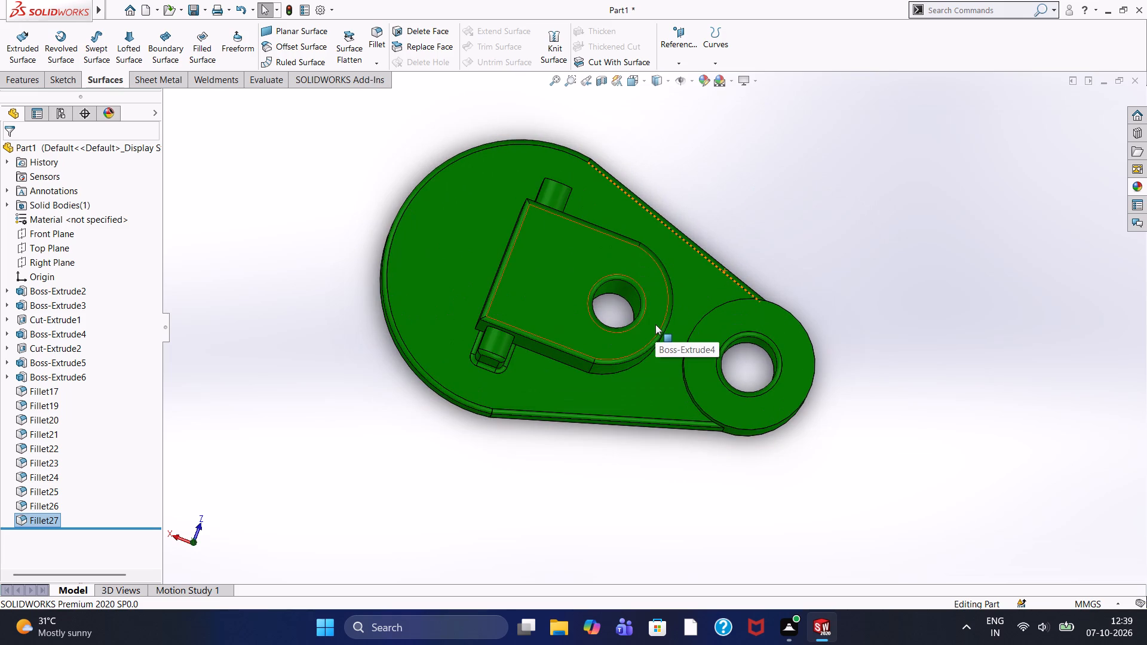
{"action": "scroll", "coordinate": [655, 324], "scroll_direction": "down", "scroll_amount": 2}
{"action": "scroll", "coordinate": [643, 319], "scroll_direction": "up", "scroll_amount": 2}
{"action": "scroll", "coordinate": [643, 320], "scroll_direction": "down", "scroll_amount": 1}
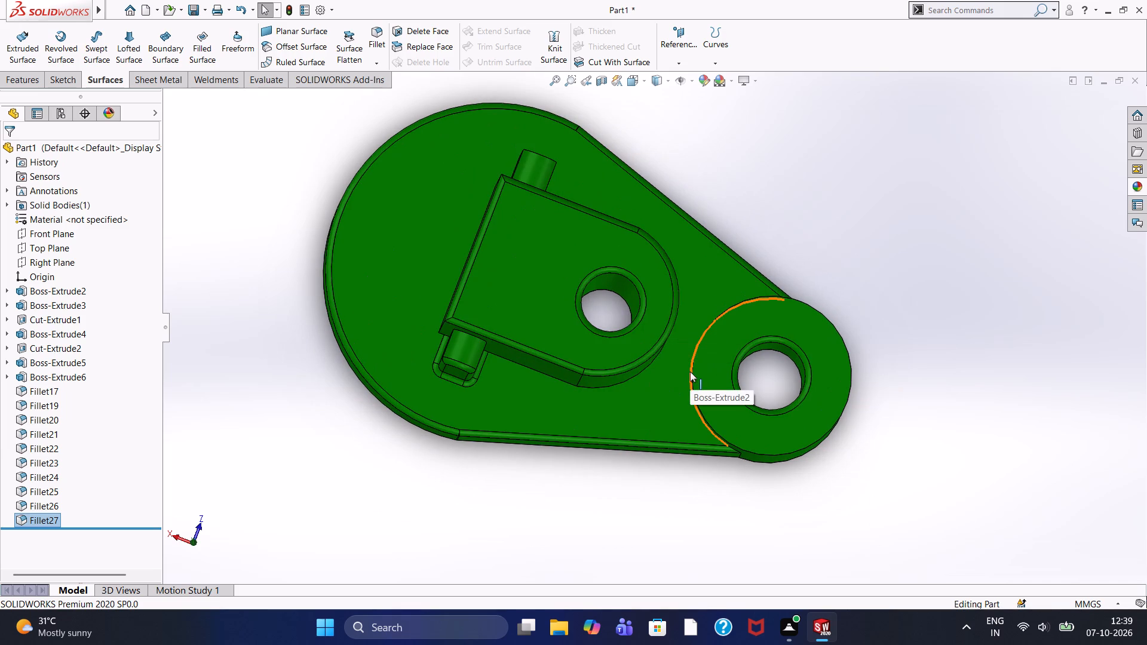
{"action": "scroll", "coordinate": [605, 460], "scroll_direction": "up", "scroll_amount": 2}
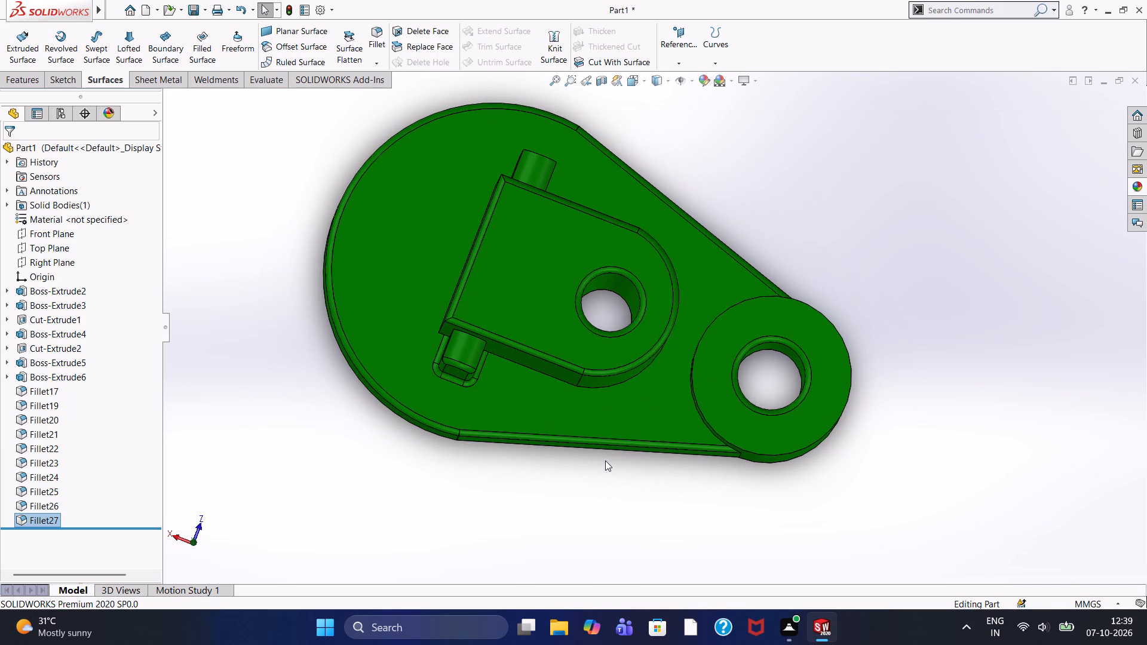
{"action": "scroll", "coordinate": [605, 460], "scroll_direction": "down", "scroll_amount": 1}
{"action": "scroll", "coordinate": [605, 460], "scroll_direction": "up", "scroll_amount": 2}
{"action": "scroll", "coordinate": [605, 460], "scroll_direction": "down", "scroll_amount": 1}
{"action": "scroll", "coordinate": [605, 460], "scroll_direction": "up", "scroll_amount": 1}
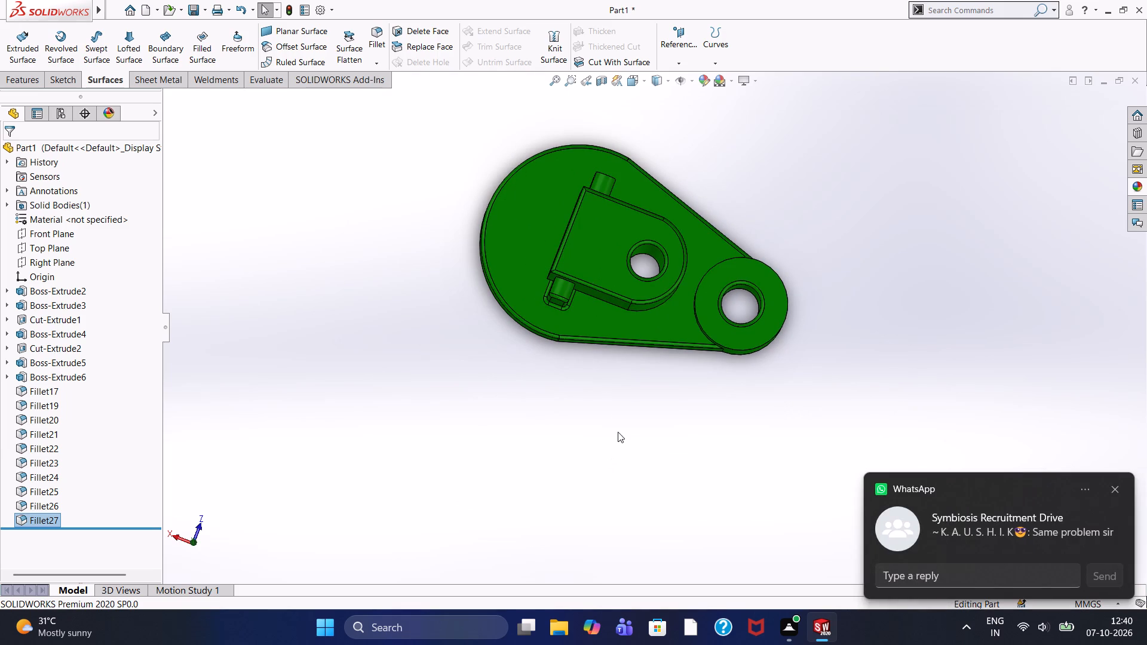
Dismiss the WhatsApp notification.
{"action": "left_click", "coordinate": [1112, 489]}
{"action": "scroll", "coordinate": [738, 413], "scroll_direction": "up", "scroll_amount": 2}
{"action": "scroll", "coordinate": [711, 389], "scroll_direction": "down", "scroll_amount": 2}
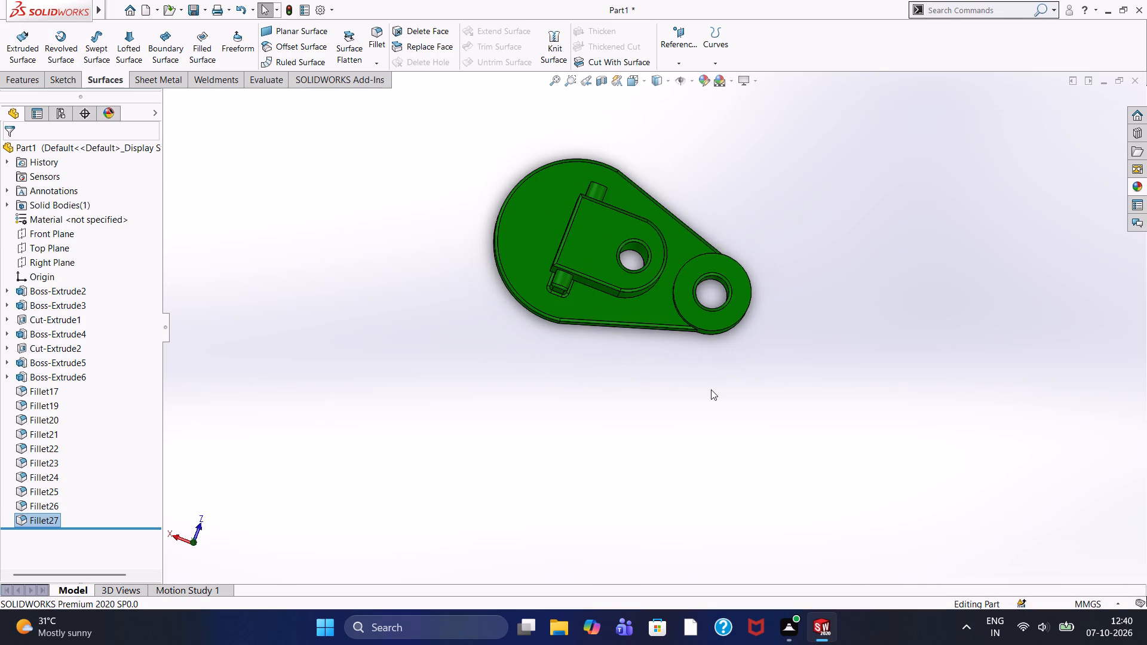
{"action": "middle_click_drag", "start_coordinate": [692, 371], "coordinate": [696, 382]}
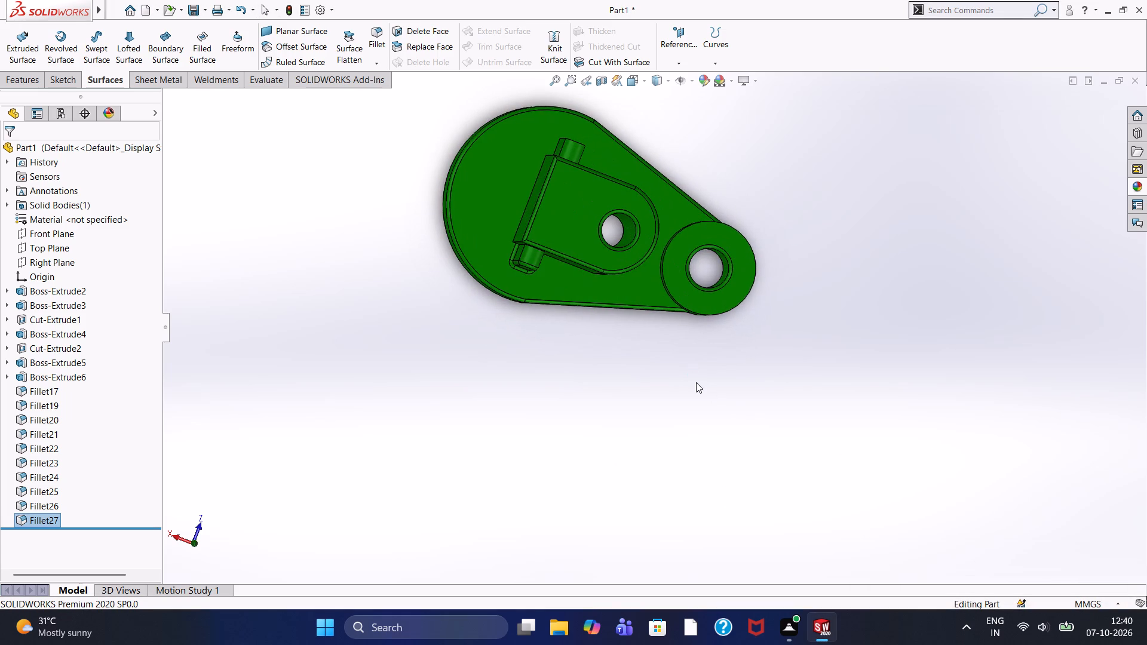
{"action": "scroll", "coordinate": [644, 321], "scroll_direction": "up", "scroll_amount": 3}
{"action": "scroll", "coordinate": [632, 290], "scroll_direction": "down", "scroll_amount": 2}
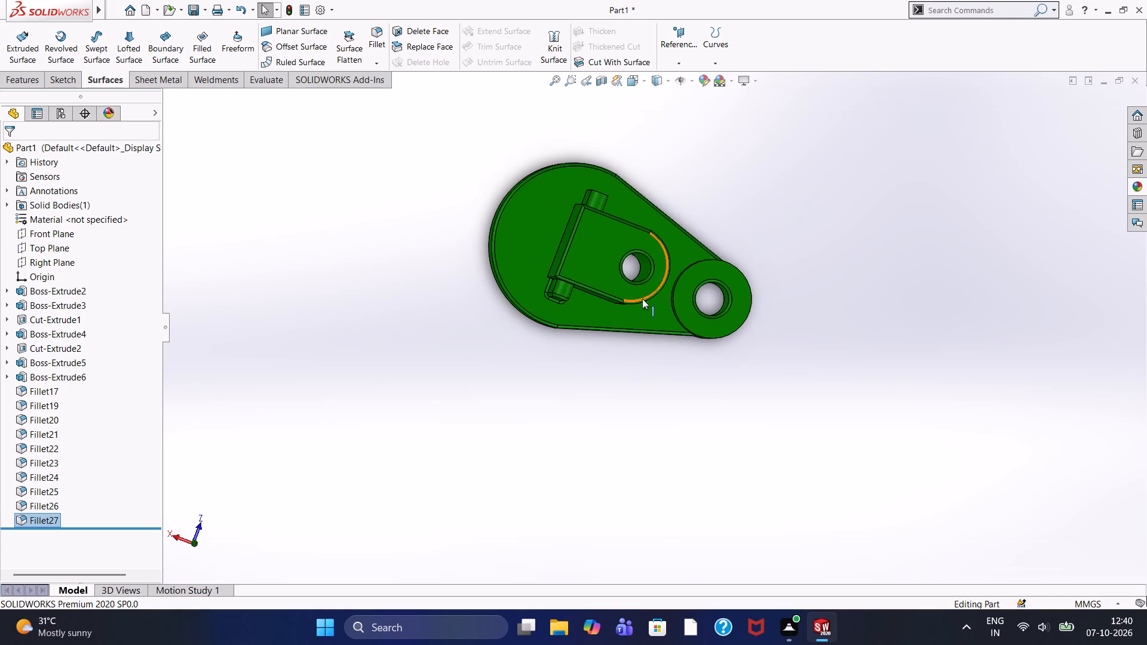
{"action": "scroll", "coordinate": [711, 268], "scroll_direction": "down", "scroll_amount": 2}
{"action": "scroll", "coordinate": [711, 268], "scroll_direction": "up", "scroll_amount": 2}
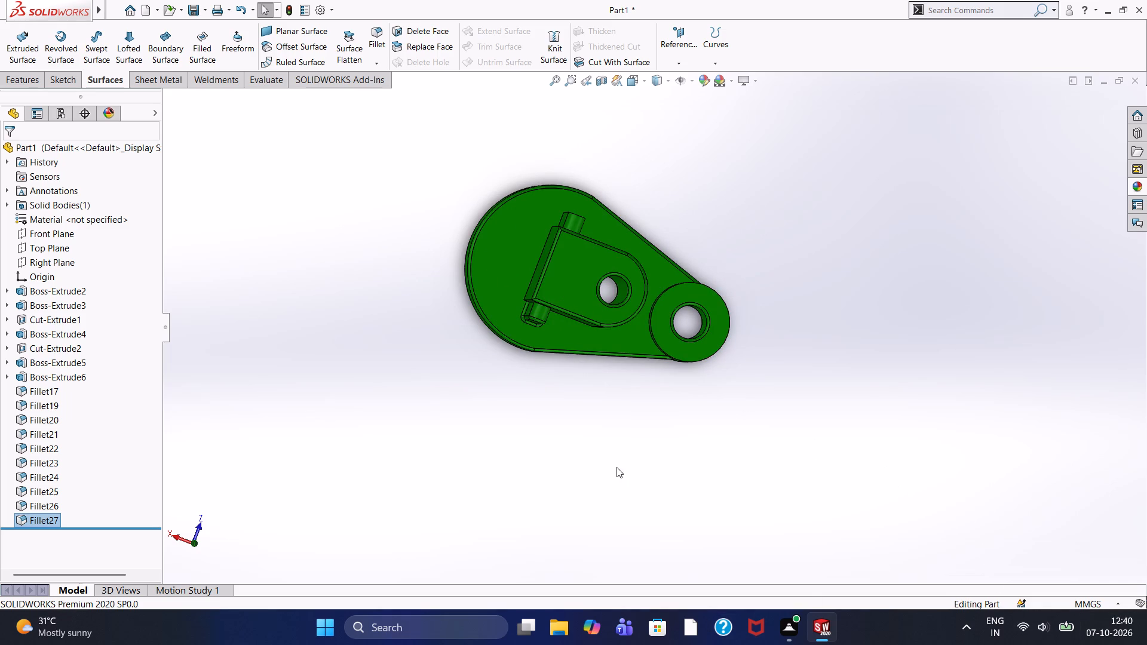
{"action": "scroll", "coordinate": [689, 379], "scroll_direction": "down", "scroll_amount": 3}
Examine the part from an oblique angle and back to overhead, checking the boss and block heights, and clear the Fillet27 selection.
{"action": "middle_click_drag", "start_coordinate": [689, 379], "coordinate": [648, 370]}
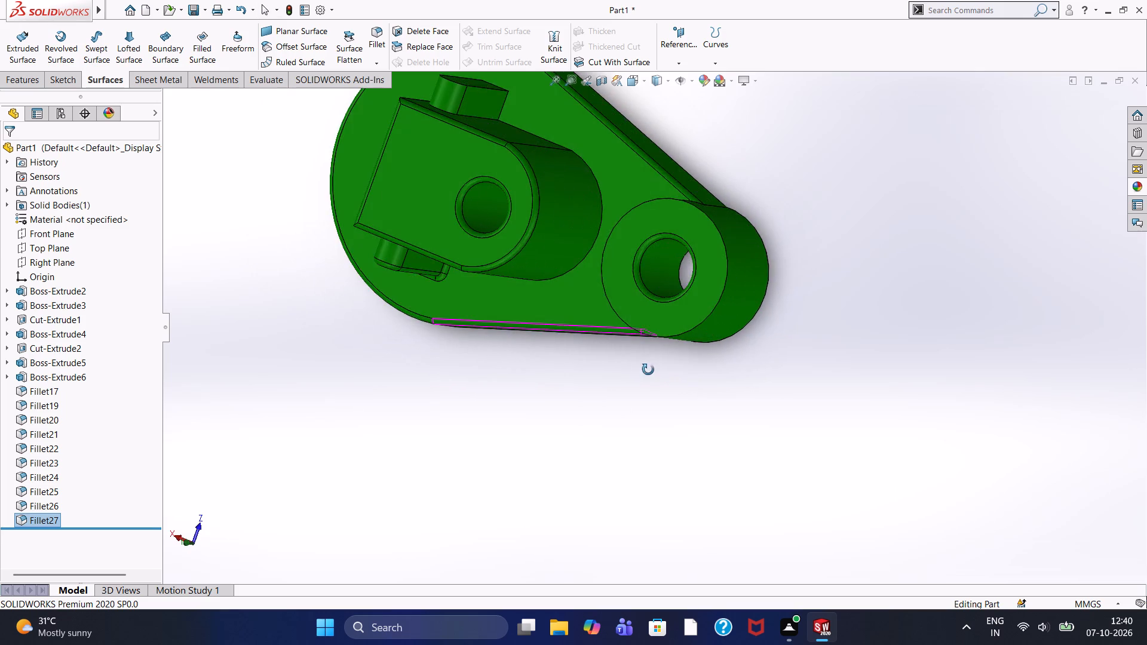
{"action": "middle_click_drag", "start_coordinate": [648, 370], "coordinate": [690, 366]}
{"action": "scroll", "coordinate": [689, 366], "scroll_direction": "up", "scroll_amount": 5}
{"action": "middle_click_drag", "start_coordinate": [581, 357], "coordinate": [581, 362]}
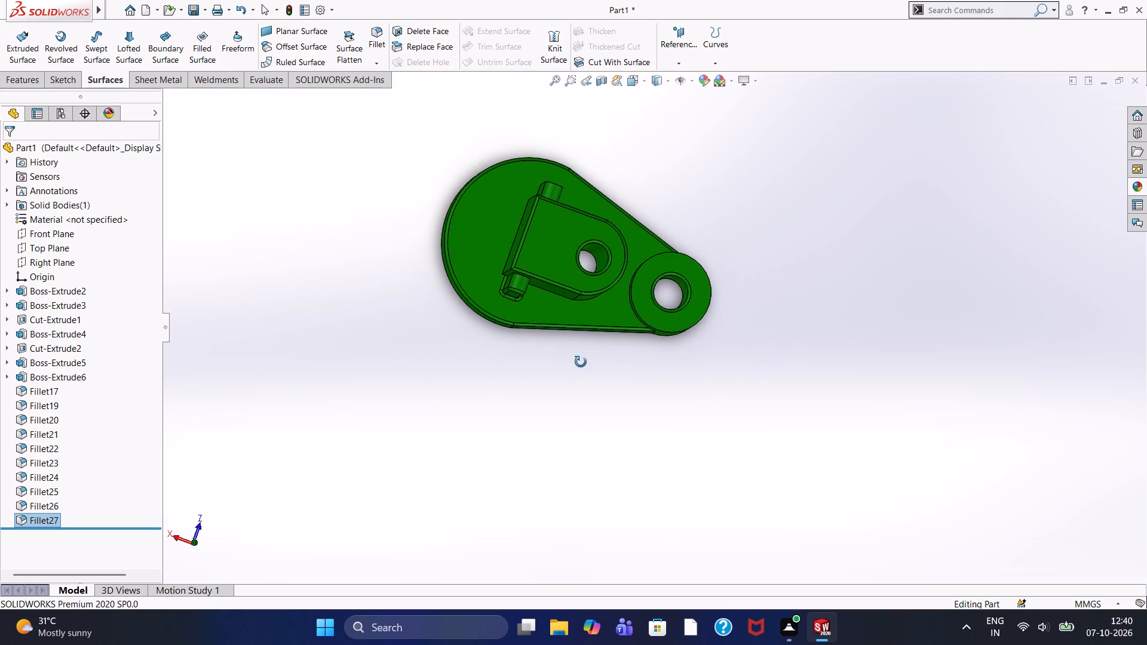
{"action": "middle_click_drag", "start_coordinate": [581, 362], "coordinate": [579, 373]}
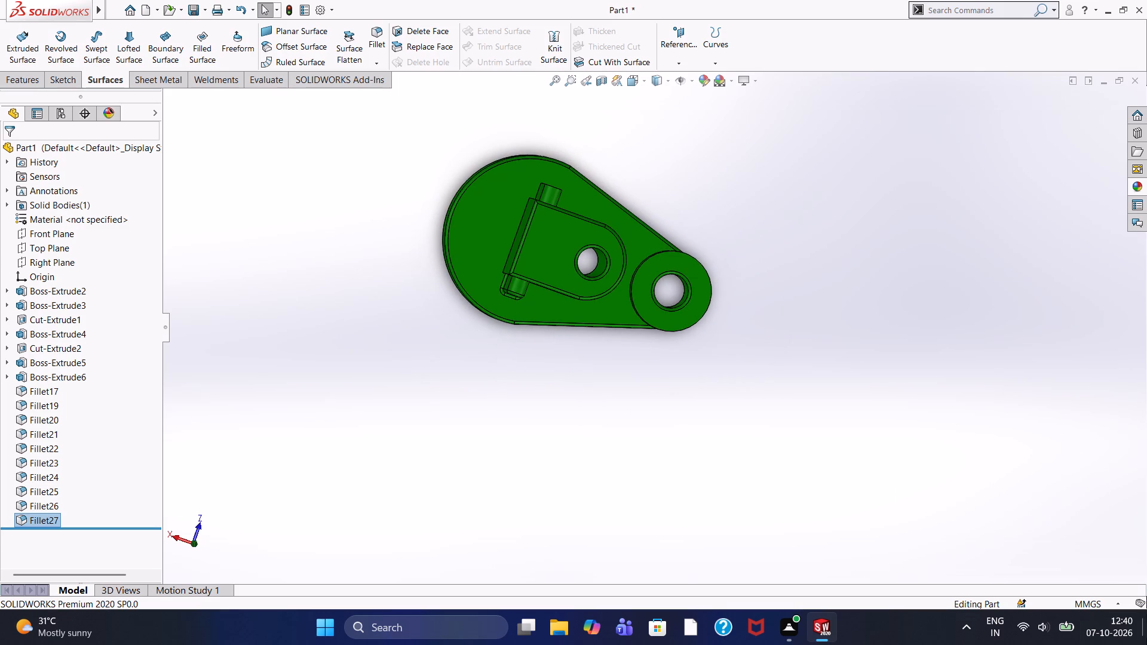
{"action": "scroll", "coordinate": [482, 189], "scroll_direction": "down", "scroll_amount": 1}
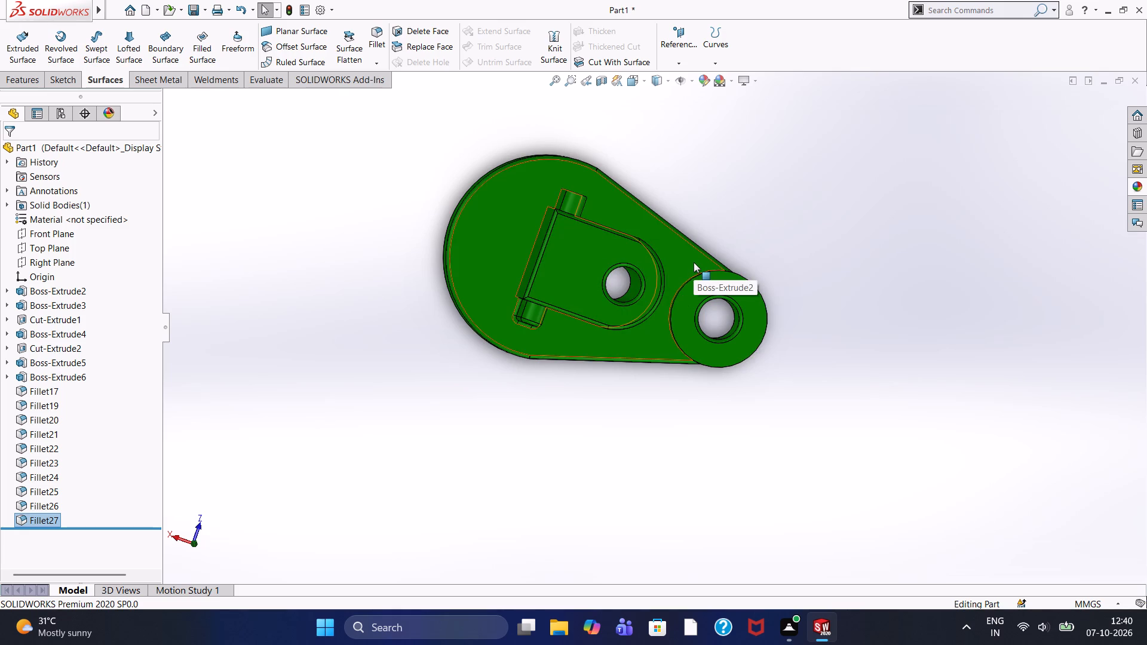
{"action": "scroll", "coordinate": [677, 290], "scroll_direction": "down", "scroll_amount": 3}
{"action": "scroll", "coordinate": [664, 281], "scroll_direction": "up", "scroll_amount": 3}
{"action": "scroll", "coordinate": [664, 281], "scroll_direction": "down", "scroll_amount": 1}
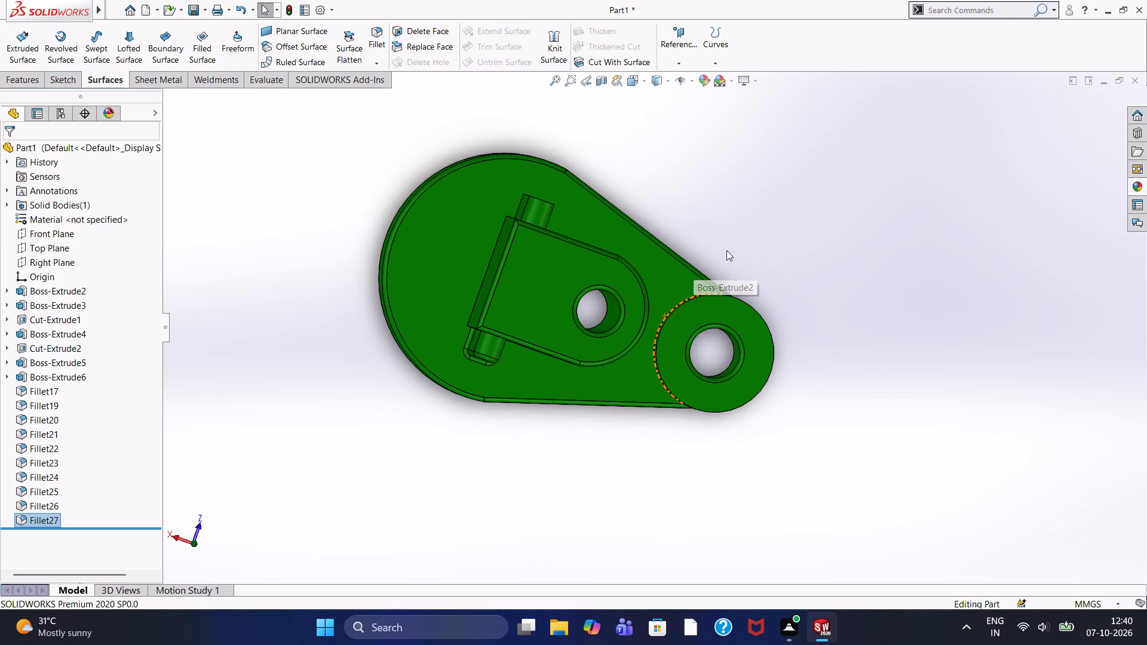
{"action": "left_click_drag", "start_coordinate": [836, 190], "coordinate": [841, 189]}
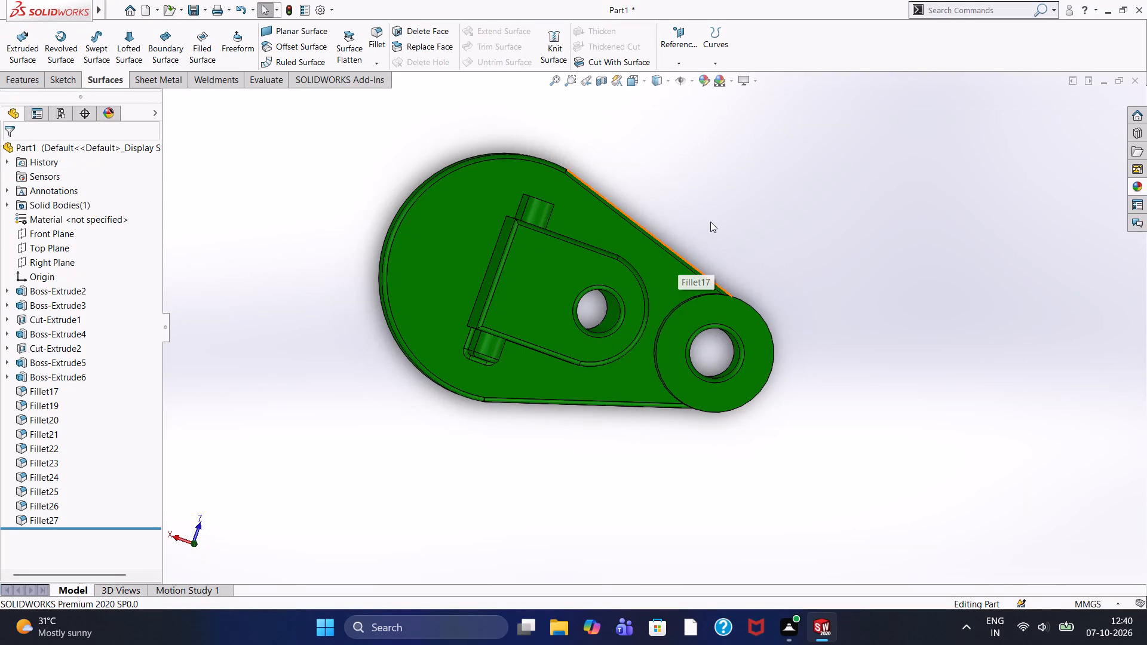
Examine the part from several tilted angles, checking both side ribs, the inside of both holes and the plate's edges.
{"action": "middle_click_drag", "start_coordinate": [719, 214], "coordinate": [700, 210]}
{"action": "middle_click", "coordinate": [700, 210]}
{"action": "scroll", "coordinate": [700, 210], "scroll_direction": "down", "scroll_amount": 1}
{"action": "middle_click", "coordinate": [706, 247]}
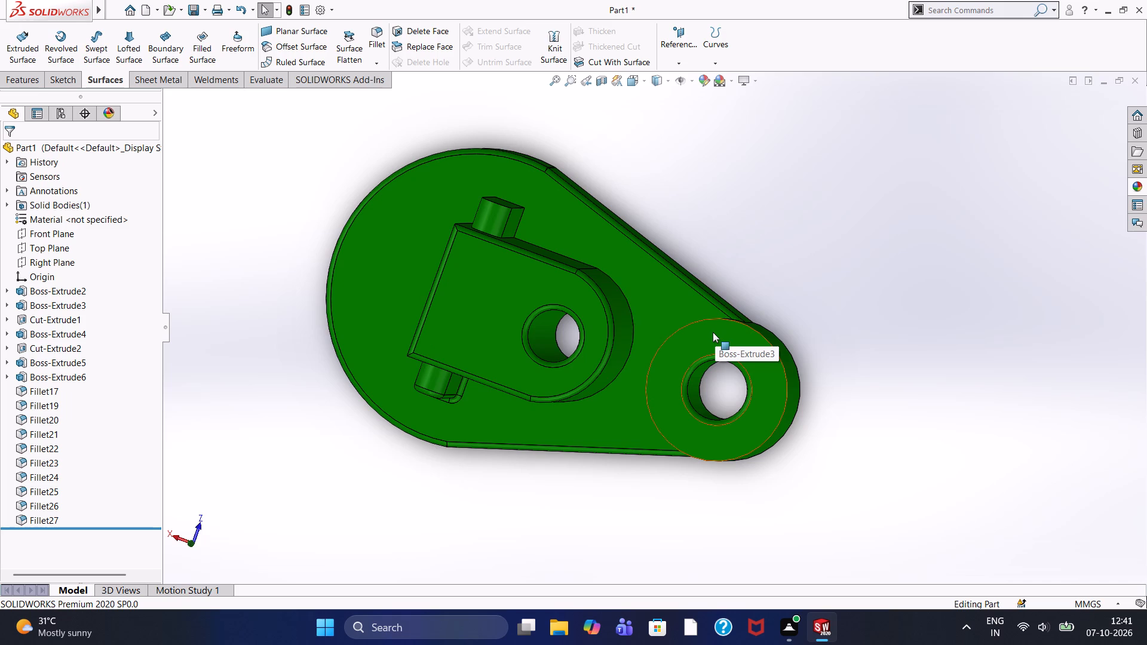
{"action": "middle_click_drag", "start_coordinate": [707, 242], "coordinate": [720, 268]}
{"action": "scroll", "coordinate": [723, 245], "scroll_direction": "up", "scroll_amount": 1}
{"action": "middle_click_drag", "start_coordinate": [723, 245], "coordinate": [721, 244]}
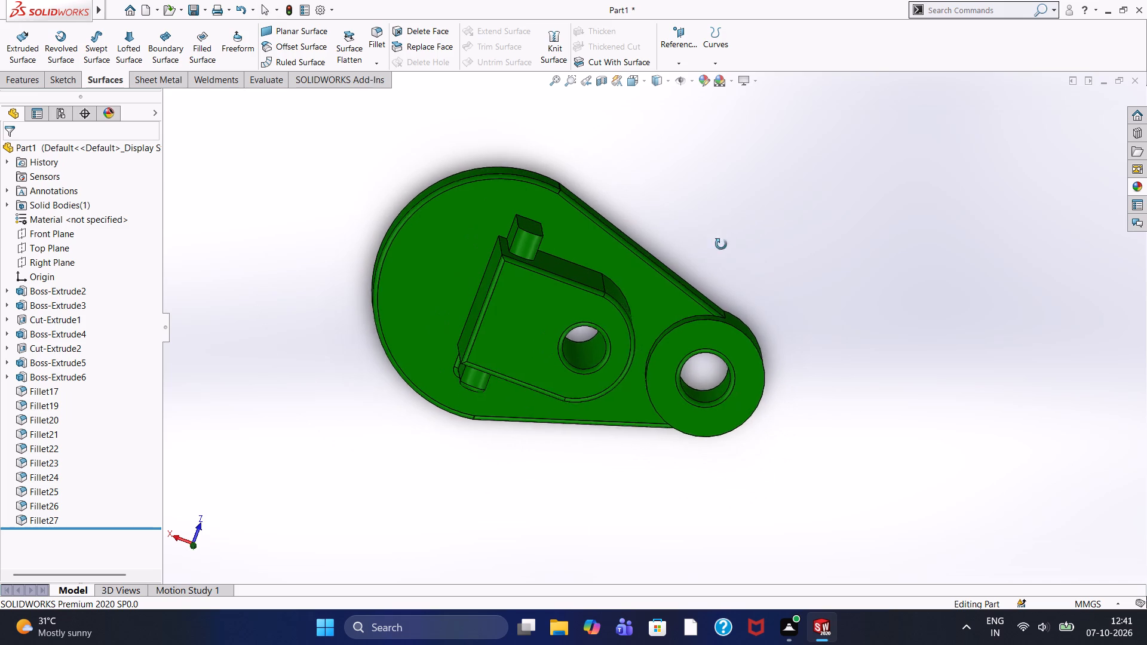
{"action": "middle_click_drag", "start_coordinate": [721, 244], "coordinate": [704, 167]}
{"action": "middle_click_drag", "start_coordinate": [713, 180], "coordinate": [733, 223]}
{"action": "middle_click", "coordinate": [733, 223]}
{"action": "scroll", "coordinate": [733, 223], "scroll_direction": "down", "scroll_amount": 2}
{"action": "scroll", "coordinate": [733, 223], "scroll_direction": "up", "scroll_amount": 2}
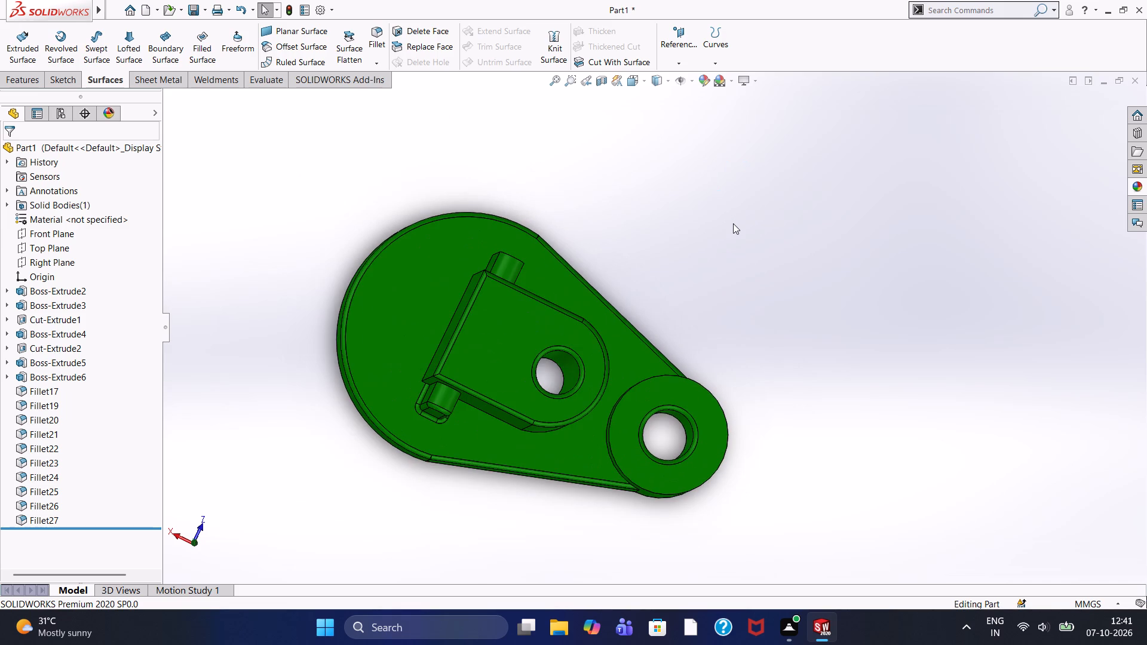
Examine the part from overhead at slightly different tilts, checking the upright block, side ribs, round boss and both holes.
{"action": "scroll", "coordinate": [733, 223], "scroll_direction": "down", "scroll_amount": 2}
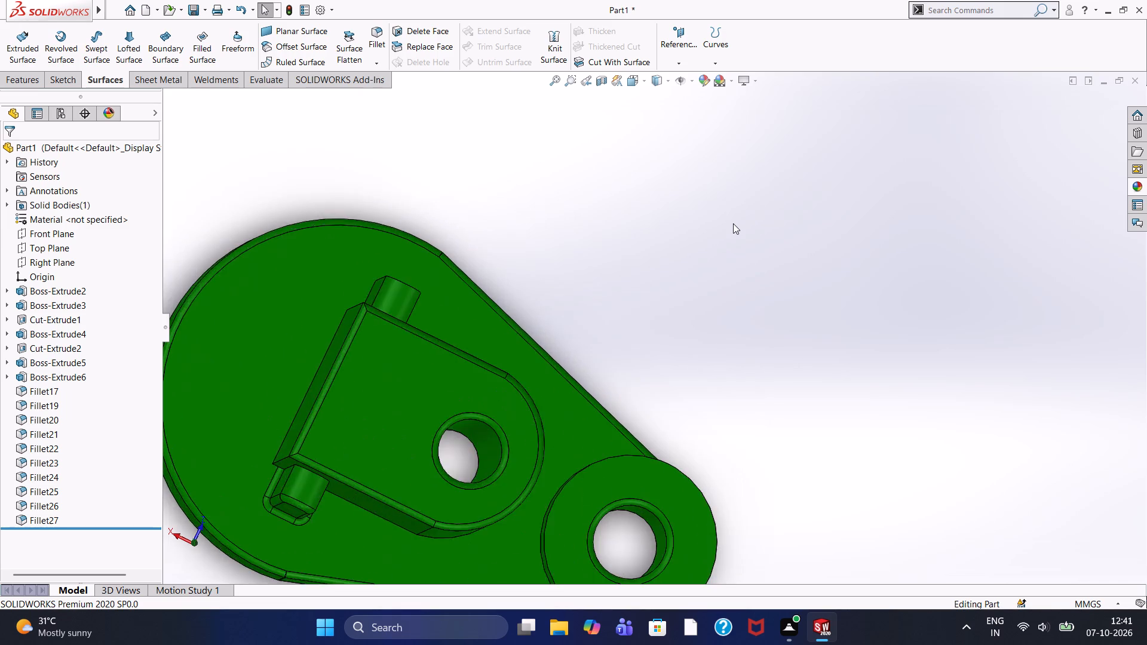
{"action": "scroll", "coordinate": [733, 223], "scroll_direction": "up", "scroll_amount": 1}
{"action": "scroll", "coordinate": [673, 299], "scroll_direction": "up", "scroll_amount": 3}
{"action": "scroll", "coordinate": [641, 333], "scroll_direction": "down", "scroll_amount": 2}
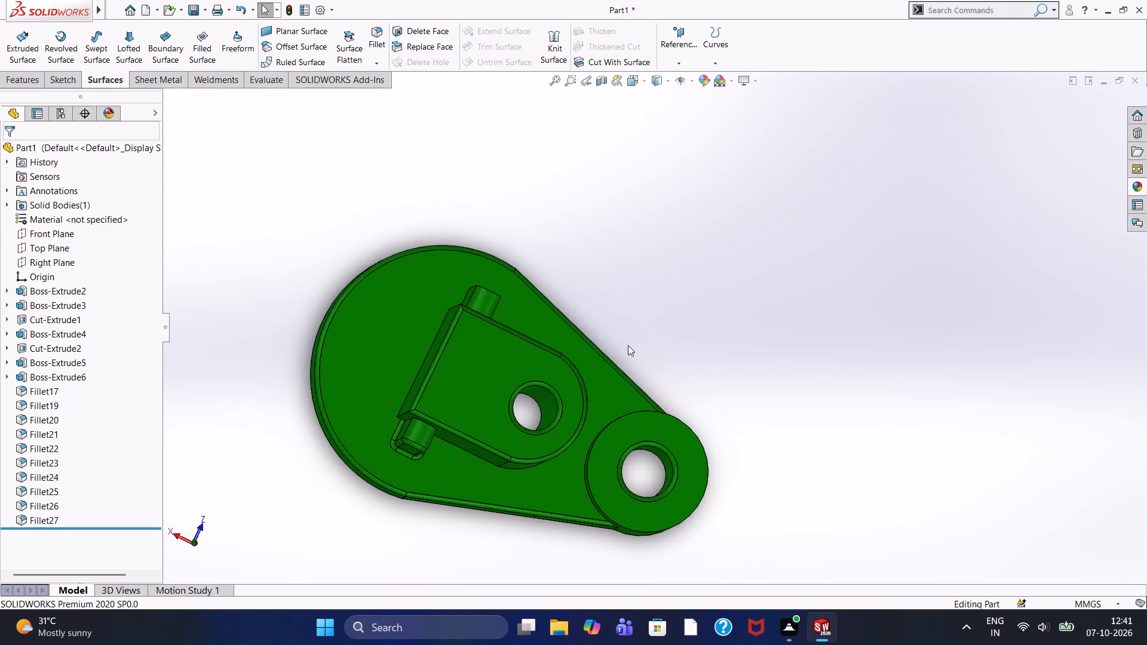
{"action": "scroll", "coordinate": [628, 345], "scroll_direction": "up", "scroll_amount": 3}
{"action": "scroll", "coordinate": [609, 364], "scroll_direction": "down", "scroll_amount": 4}
{"action": "scroll", "coordinate": [609, 364], "scroll_direction": "up", "scroll_amount": 2}
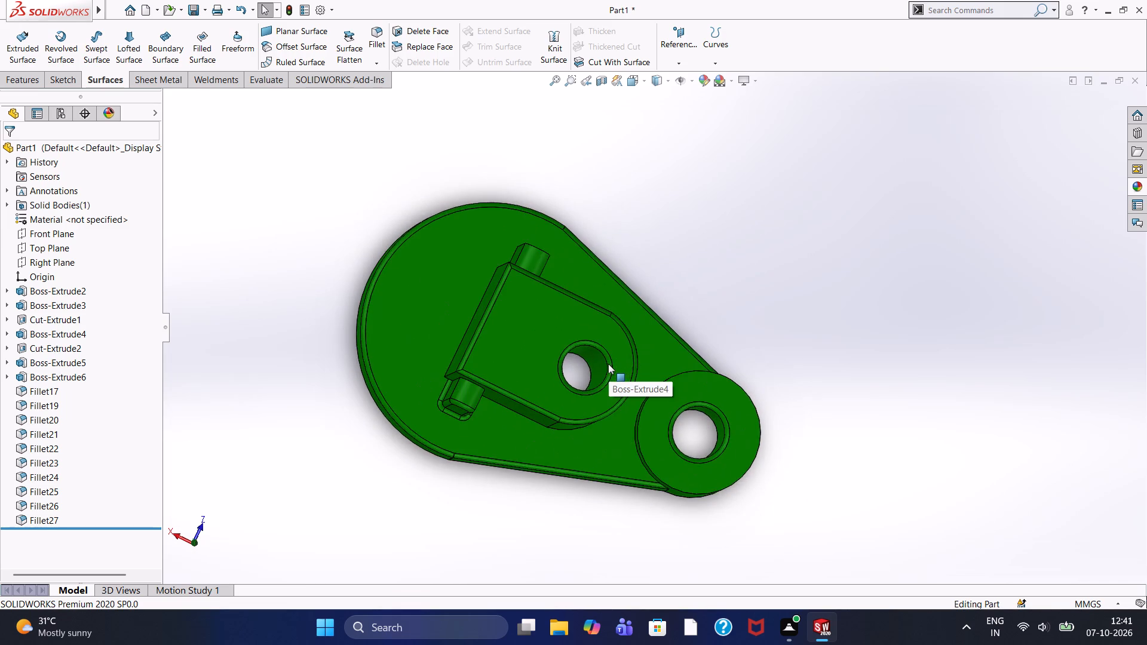
{"action": "middle_click_drag", "start_coordinate": [697, 302], "coordinate": [685, 292]}
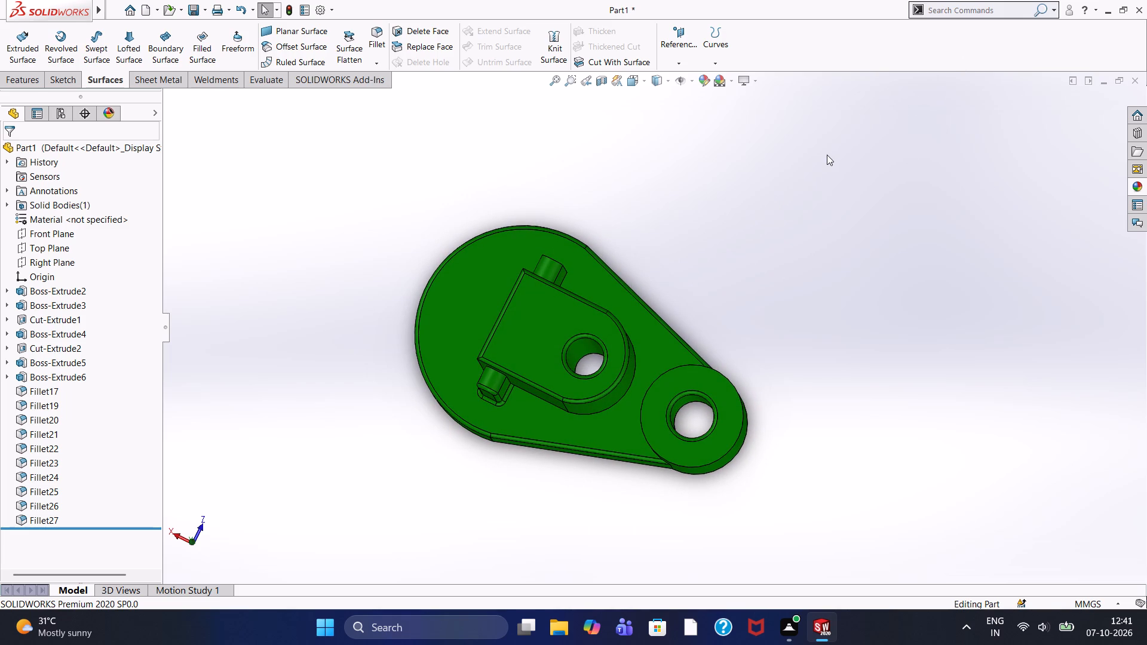
{"action": "middle_click", "coordinate": [661, 253]}
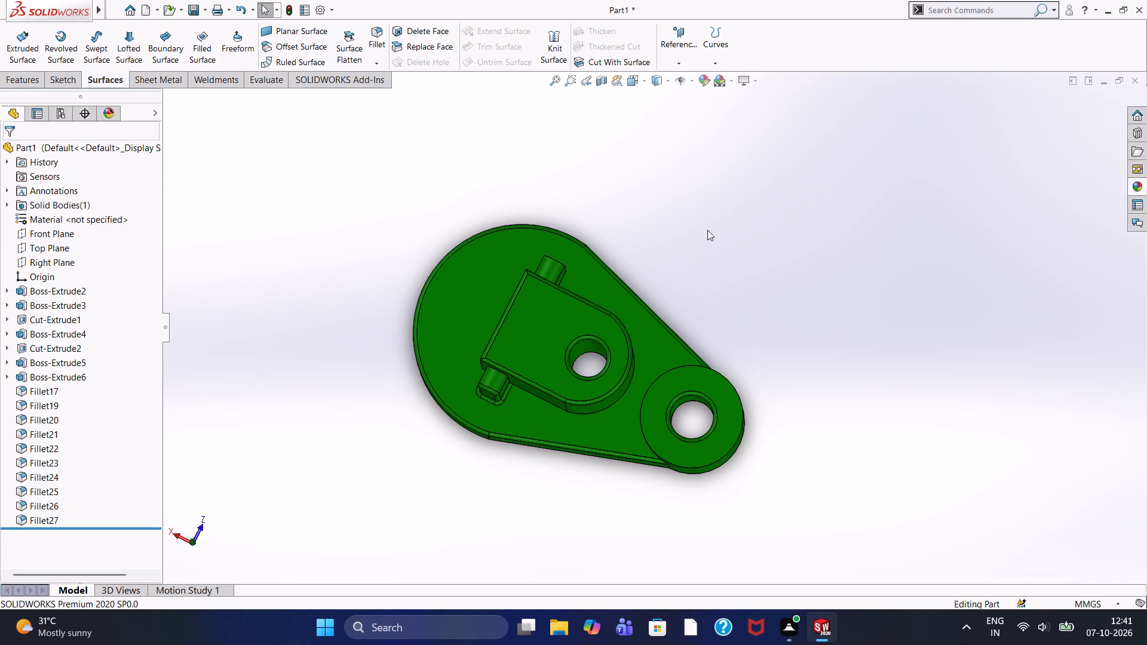
{"action": "middle_click", "coordinate": [699, 293]}
{"action": "middle_click", "coordinate": [700, 293]}
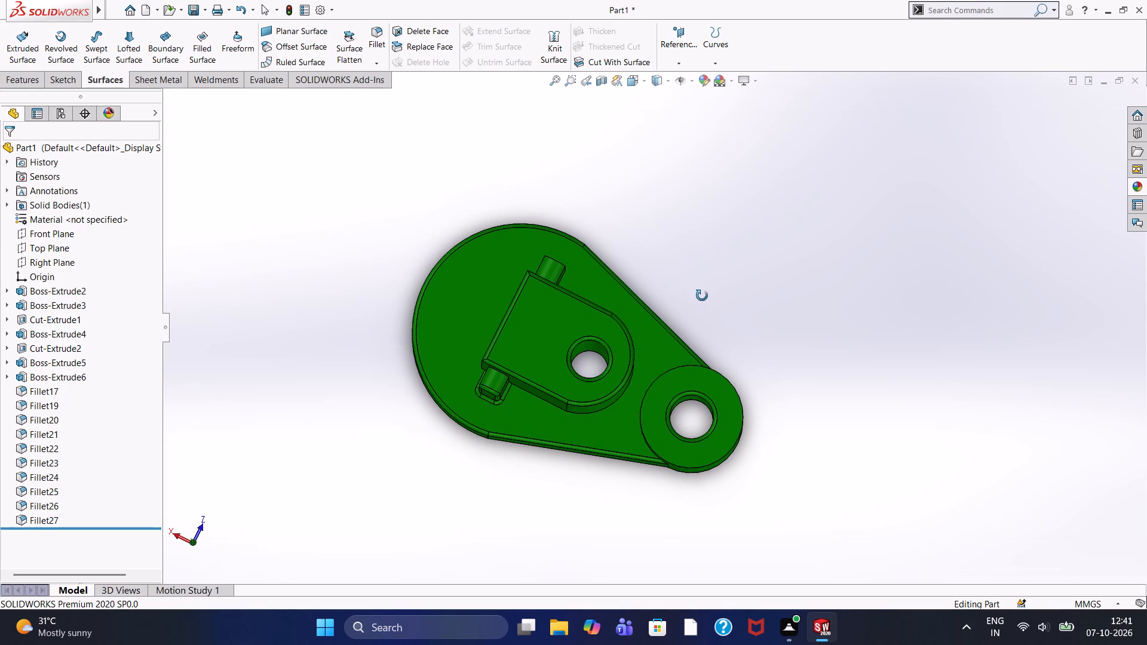
{"action": "middle_click", "coordinate": [703, 296]}
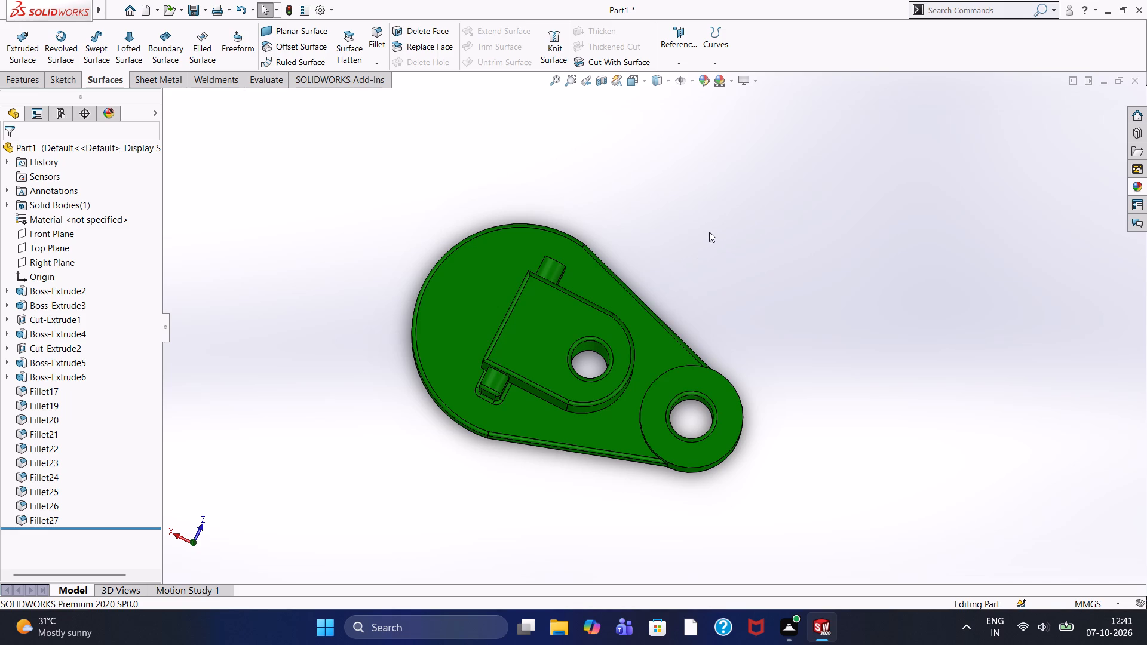
{"action": "middle_click_drag", "start_coordinate": [678, 238], "coordinate": [670, 250]}
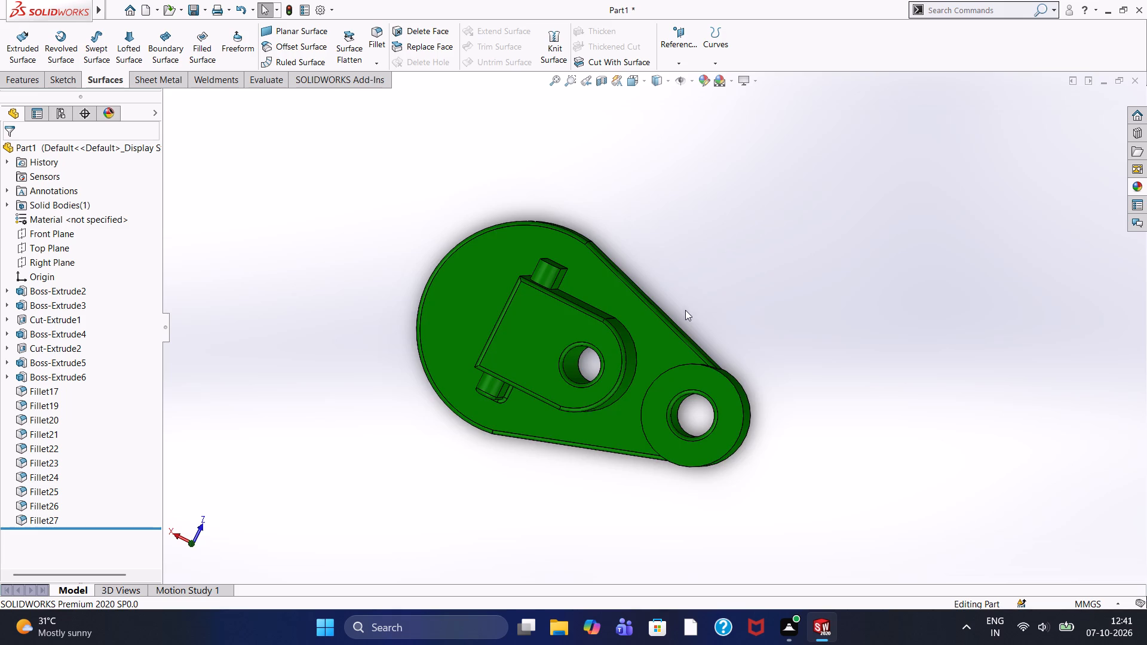
{"action": "middle_click_drag", "start_coordinate": [685, 310], "coordinate": [689, 289]}
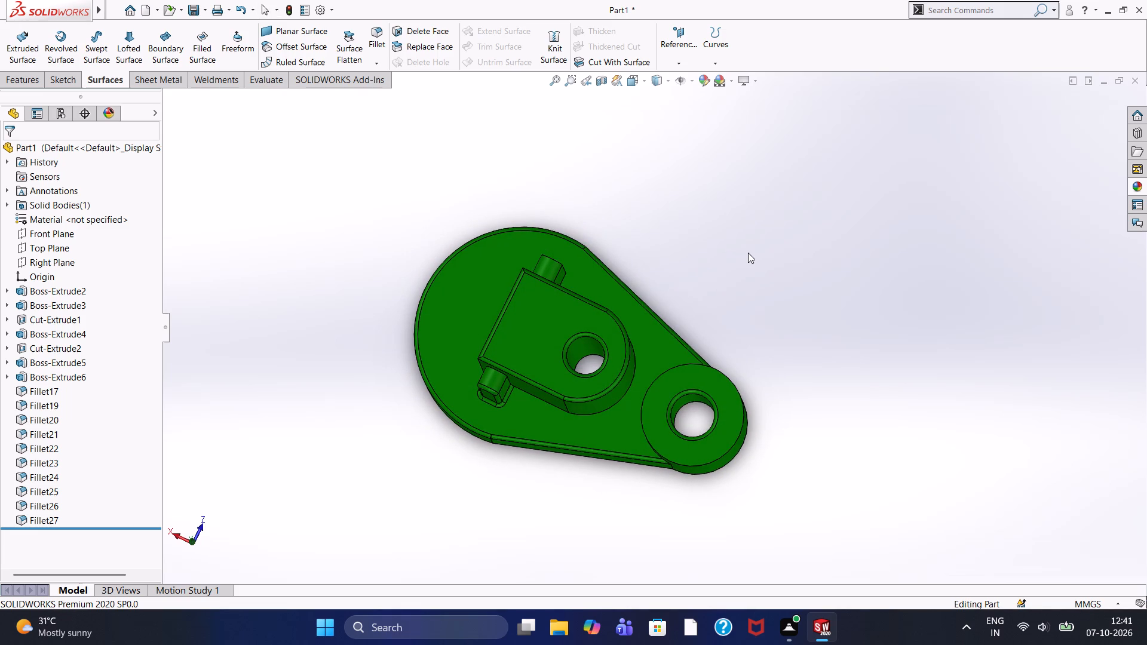
{"action": "middle_click_drag", "start_coordinate": [727, 257], "coordinate": [728, 269]}
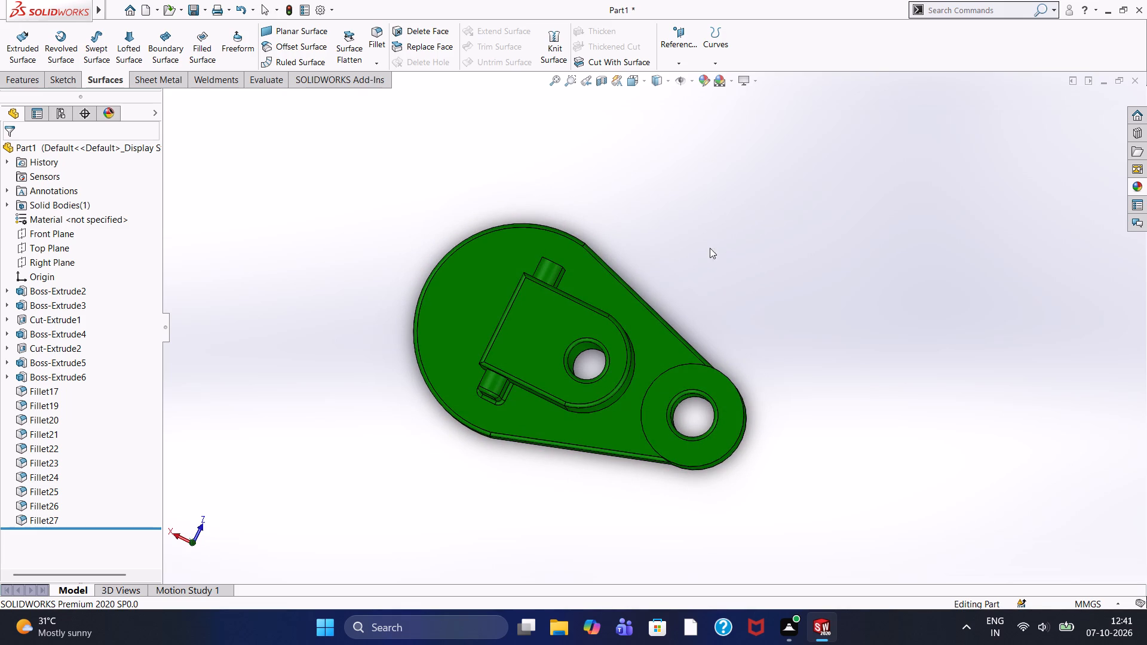
{"action": "scroll", "coordinate": [805, 231], "scroll_direction": "up", "scroll_amount": 3}
{"action": "scroll", "coordinate": [685, 343], "scroll_direction": "down", "scroll_amount": 4}
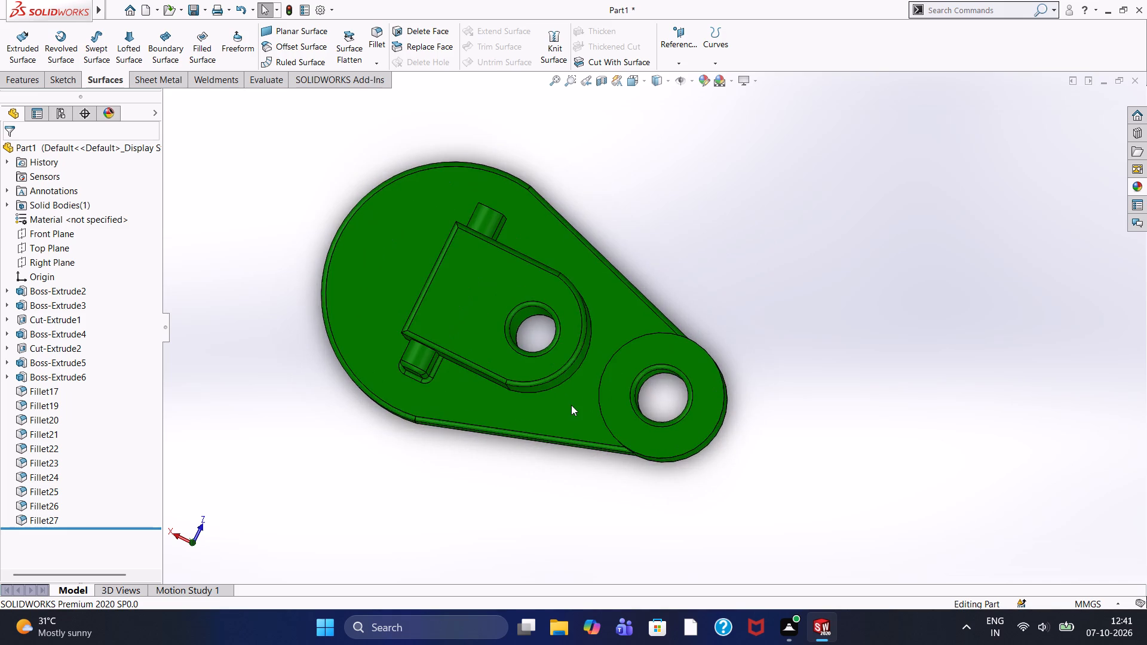
{"action": "scroll", "coordinate": [571, 405], "scroll_direction": "up", "scroll_amount": 2}
Fillet the edges of both holes on the underside of the plate with a 2 mm radius.
{"action": "middle_click_drag", "start_coordinate": [527, 454], "coordinate": [679, 223]}
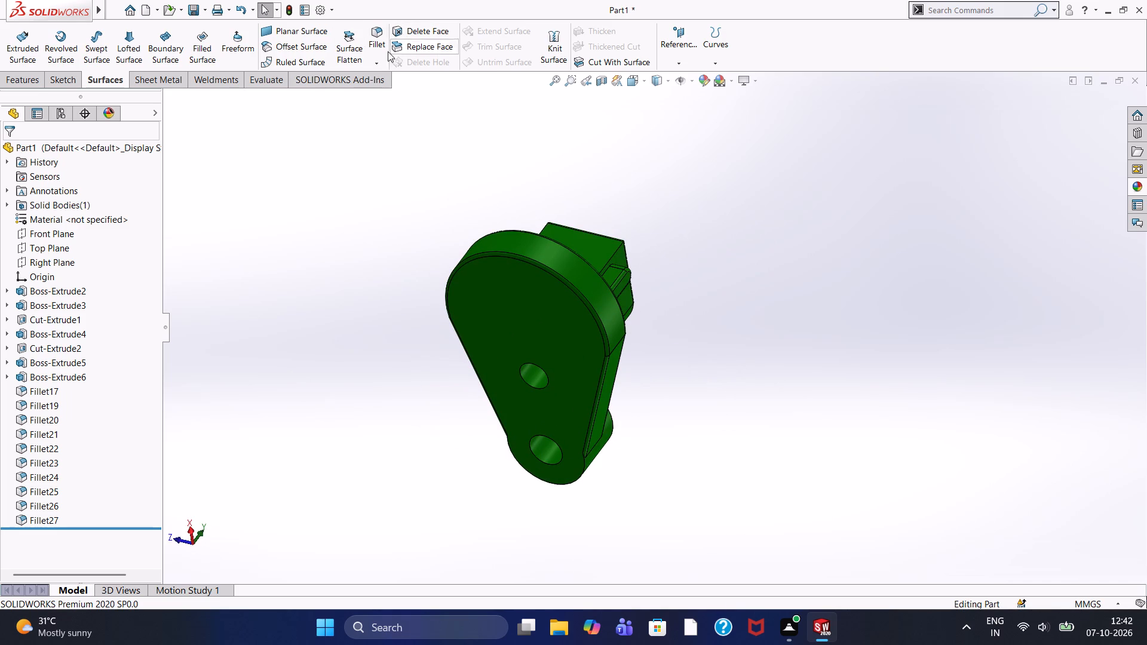
{"action": "left_click", "coordinate": [38, 76]}
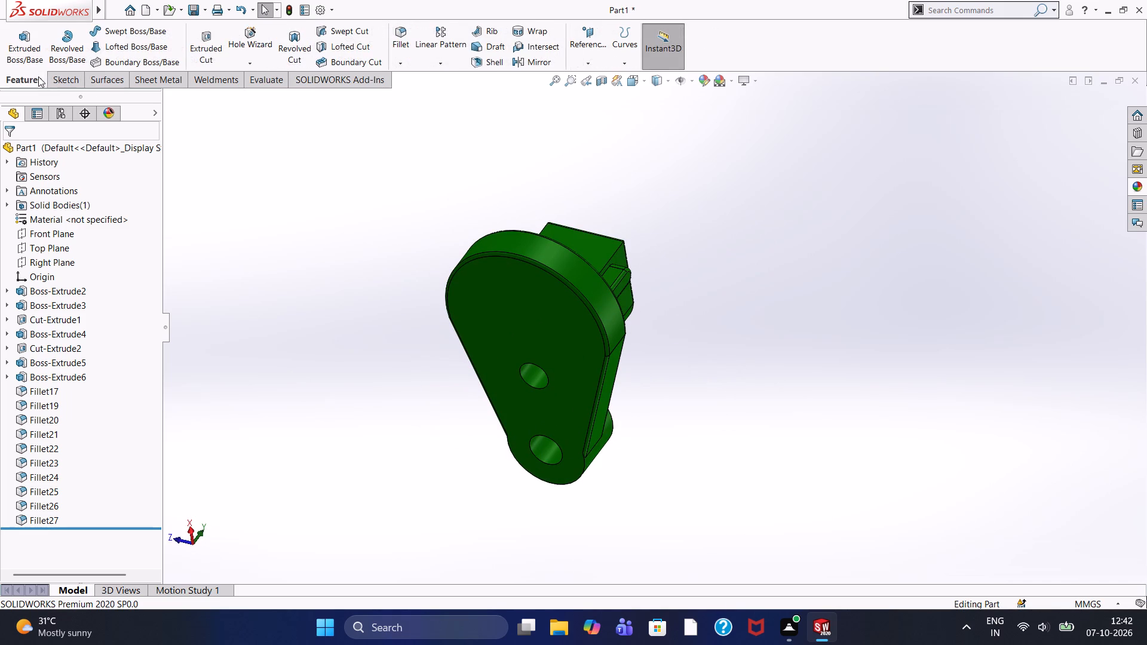
{"action": "left_click", "coordinate": [405, 27]}
{"action": "scroll", "coordinate": [563, 256], "scroll_direction": "down", "scroll_amount": 5}
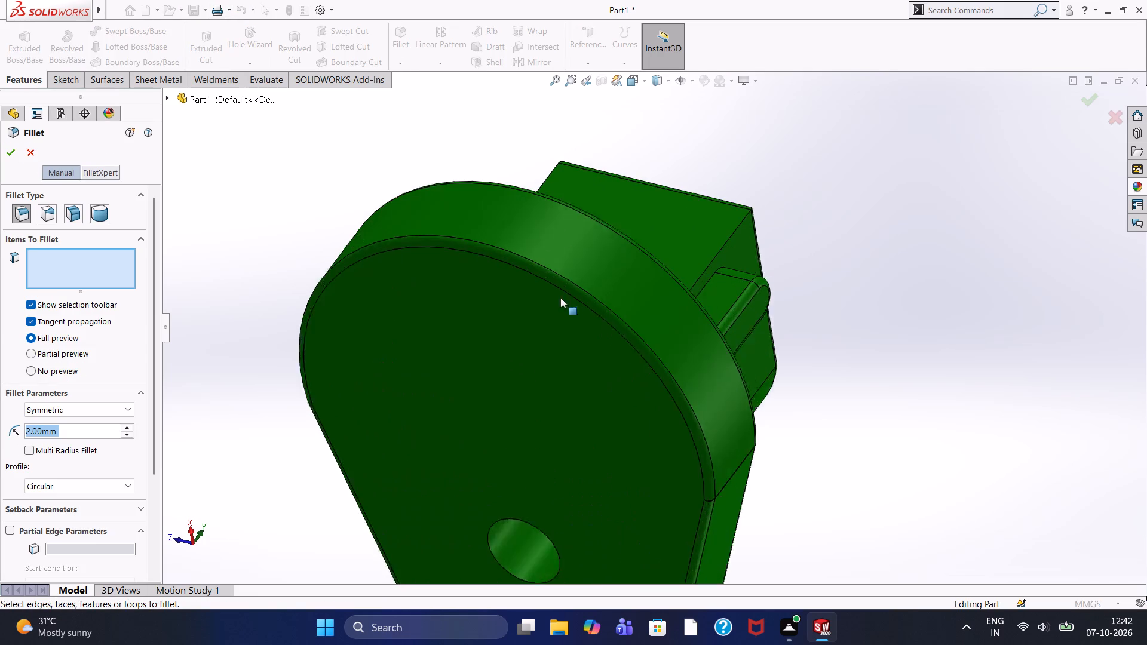
{"action": "scroll", "coordinate": [560, 297], "scroll_direction": "down", "scroll_amount": 2}
{"action": "scroll", "coordinate": [530, 391], "scroll_direction": "up", "scroll_amount": 7}
{"action": "scroll", "coordinate": [539, 469], "scroll_direction": "up", "scroll_amount": 2}
{"action": "scroll", "coordinate": [640, 419], "scroll_direction": "down", "scroll_amount": 4}
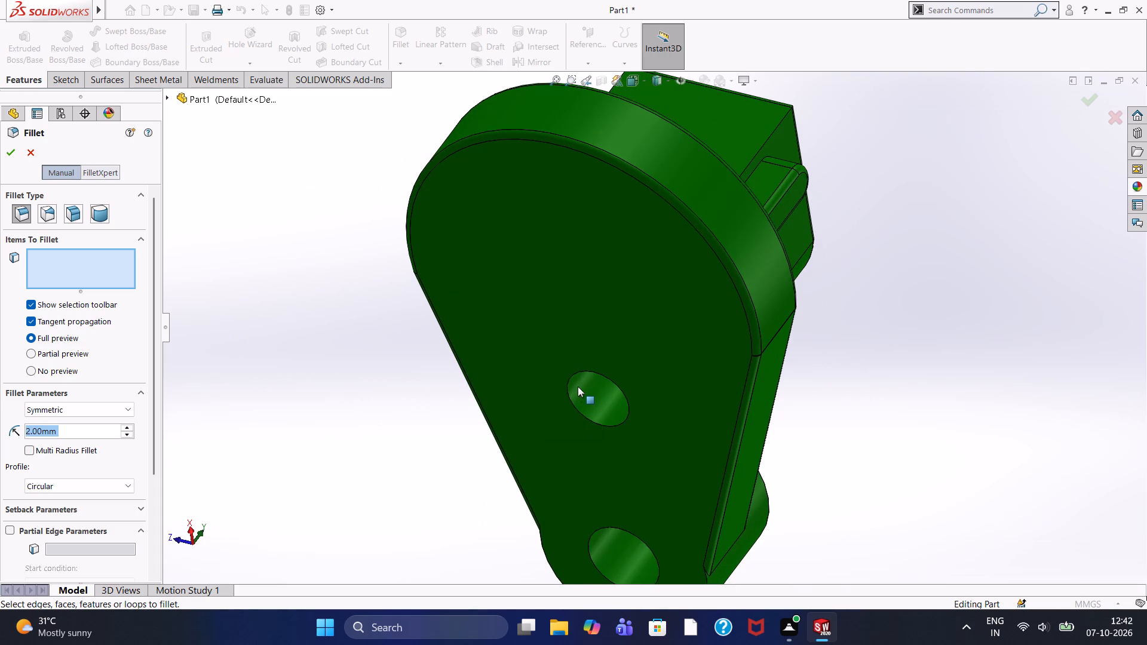
{"action": "left_click", "coordinate": [585, 373]}
{"action": "scroll", "coordinate": [559, 421], "scroll_direction": "up", "scroll_amount": 3}
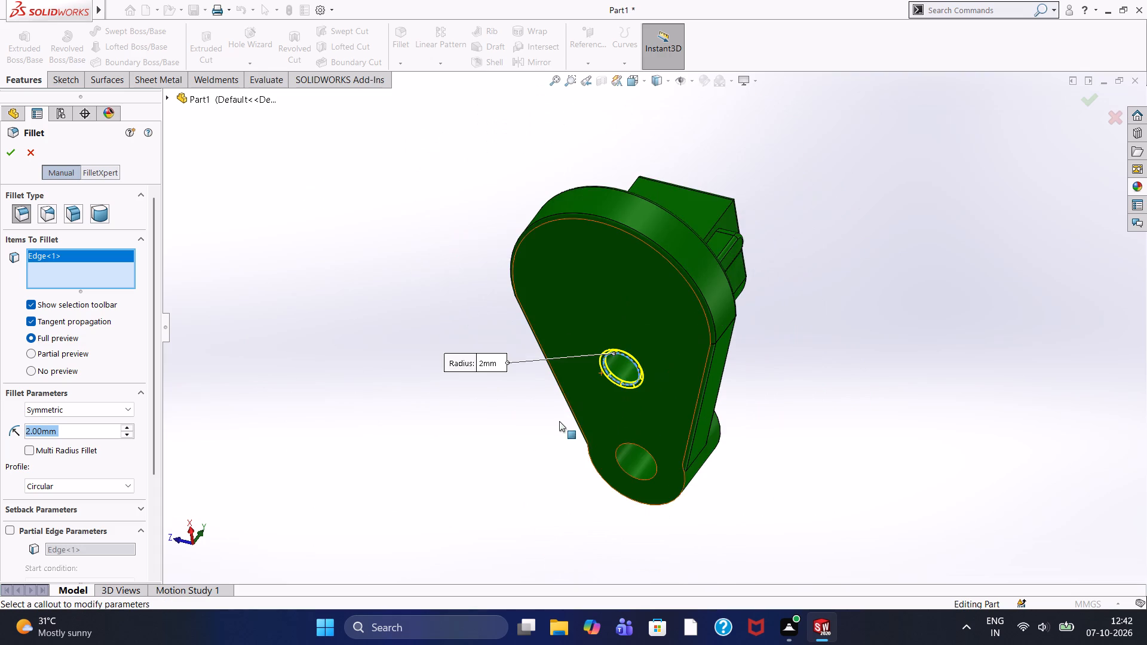
{"action": "scroll", "coordinate": [645, 504], "scroll_direction": "down", "scroll_amount": 4}
{"action": "left_click", "coordinate": [614, 376]}
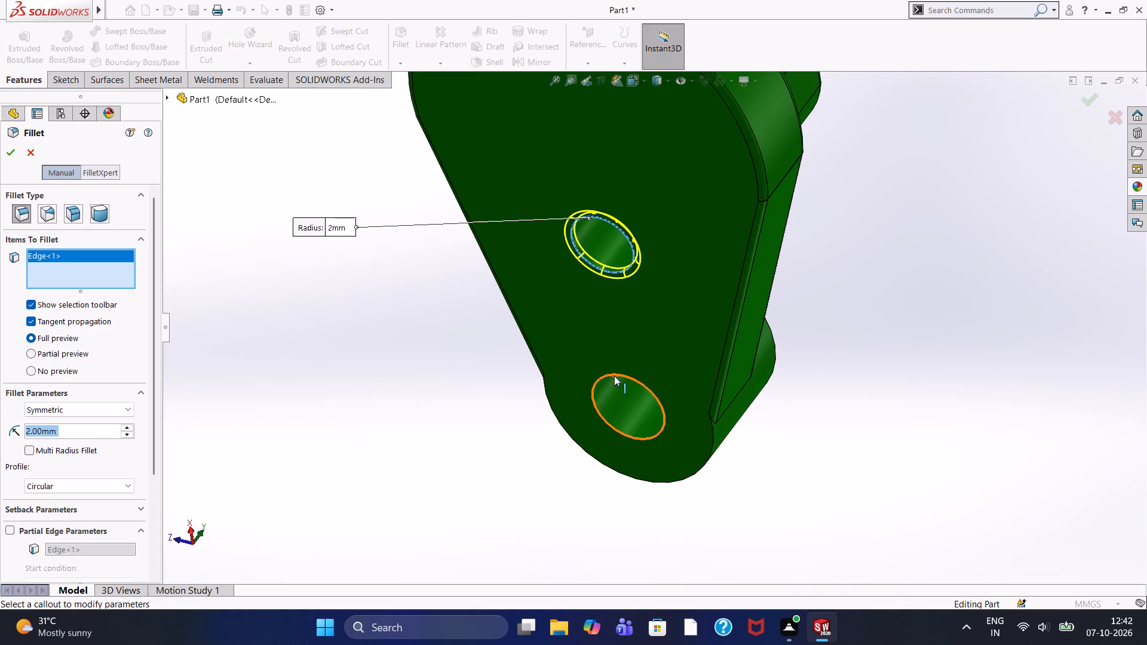
{"action": "left_click", "coordinate": [10, 161]}
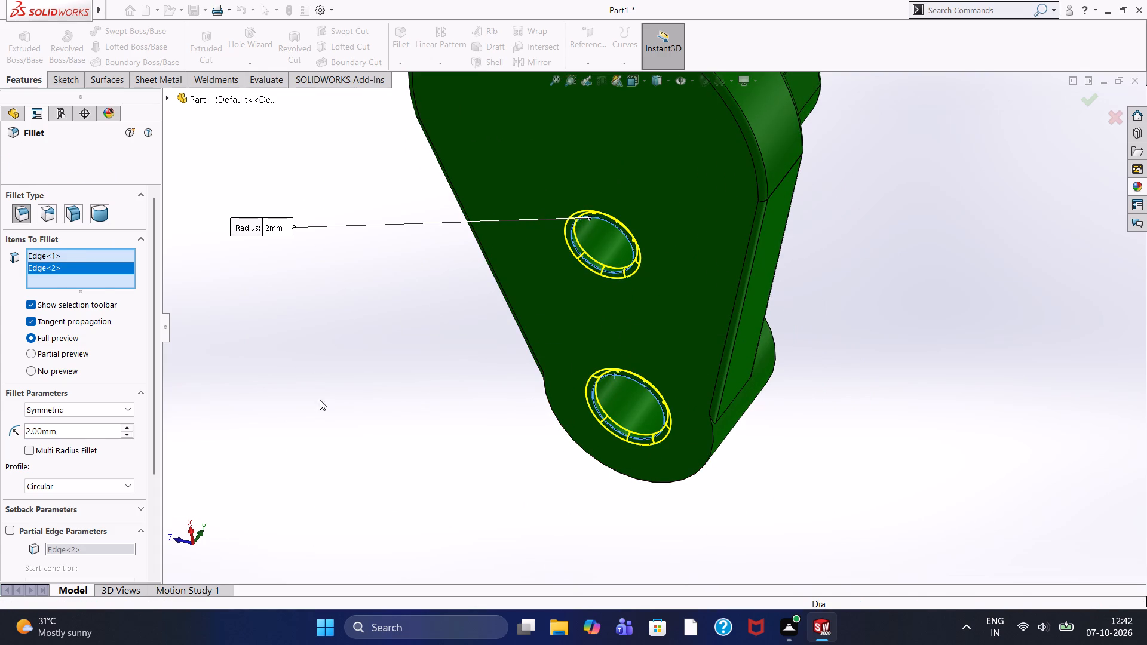
Fillet the round boss's outer top edge and its arc edge on the plate's underside with a 2 mm radius.
{"action": "middle_click_drag", "start_coordinate": [438, 351], "coordinate": [320, 323]}
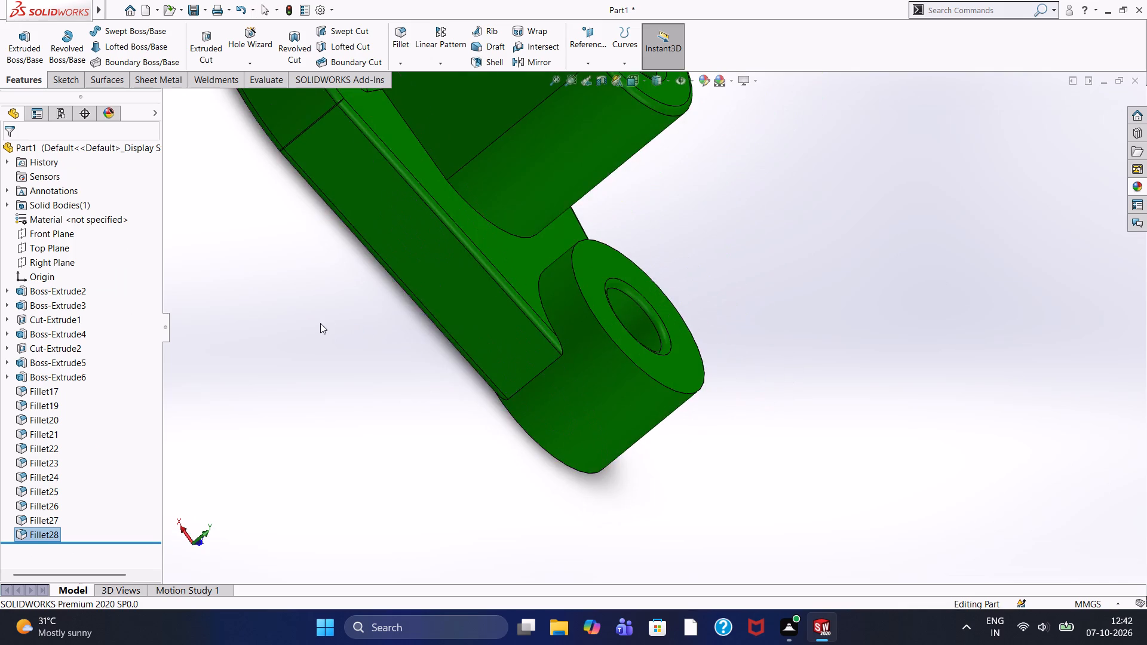
{"action": "scroll", "coordinate": [498, 382], "scroll_direction": "up", "scroll_amount": 2}
{"action": "scroll", "coordinate": [713, 240], "scroll_direction": "up", "scroll_amount": 1}
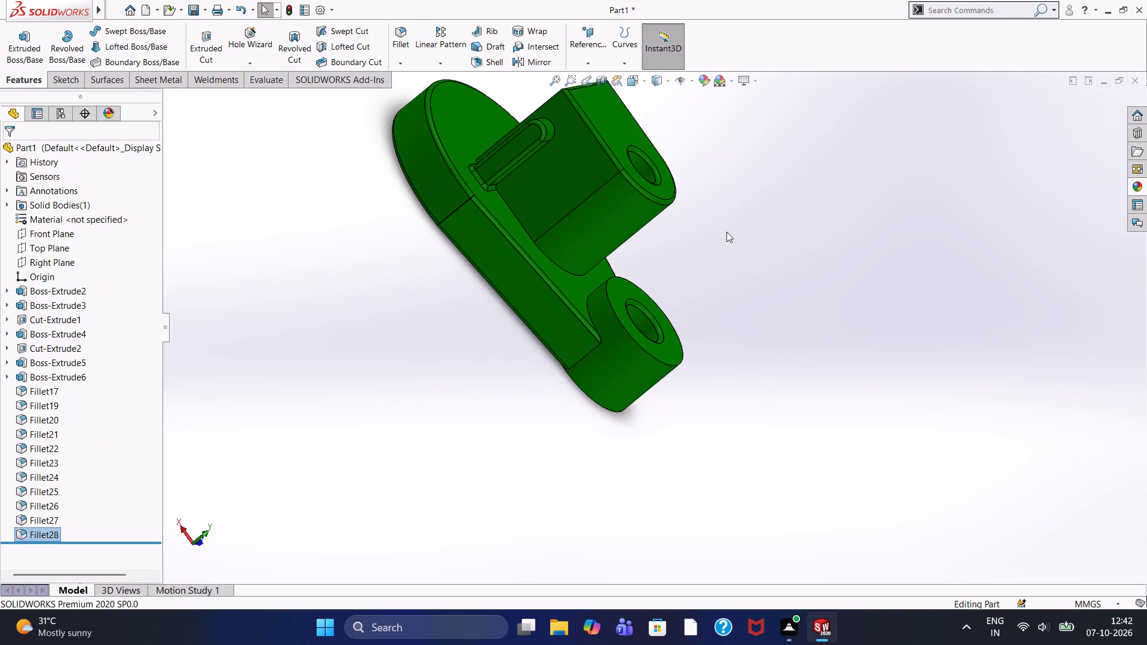
{"action": "middle_click_drag", "start_coordinate": [726, 232], "coordinate": [670, 263]}
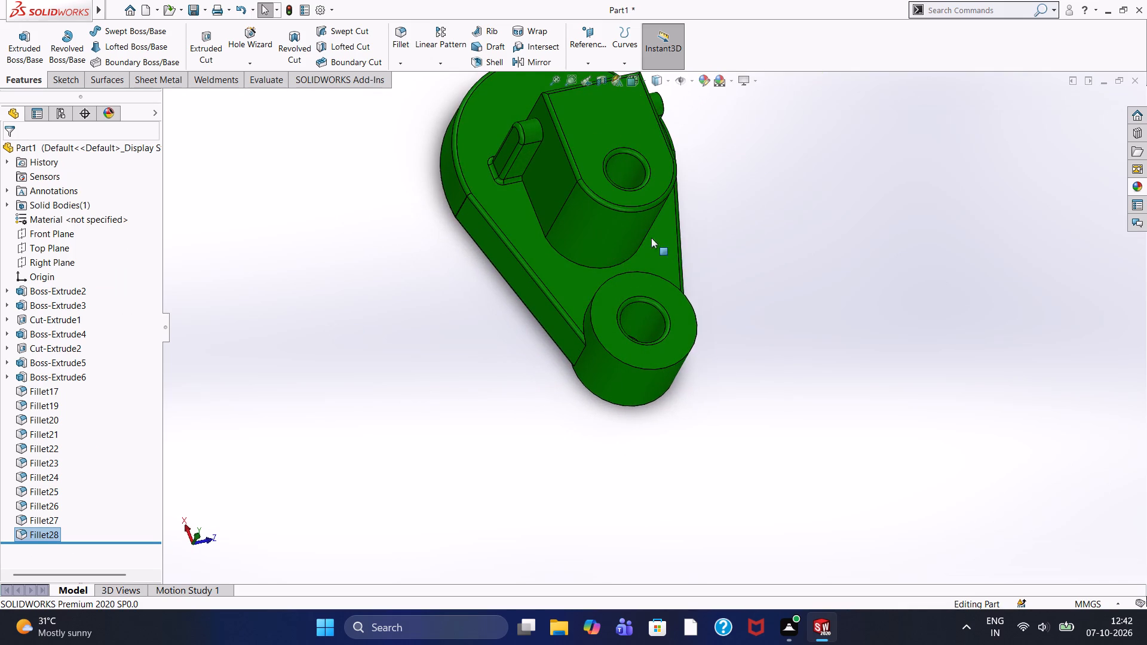
{"action": "scroll", "coordinate": [691, 220], "scroll_direction": "down", "scroll_amount": 2}
{"action": "scroll", "coordinate": [706, 257], "scroll_direction": "up", "scroll_amount": 2}
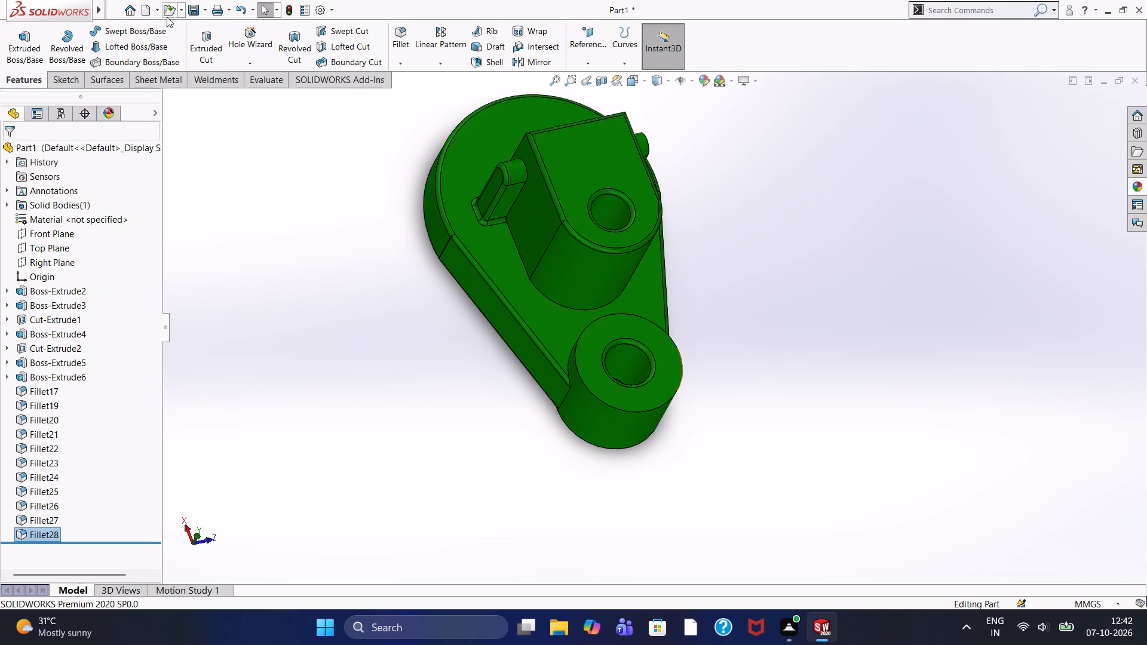
{"action": "left_click", "coordinate": [397, 39]}
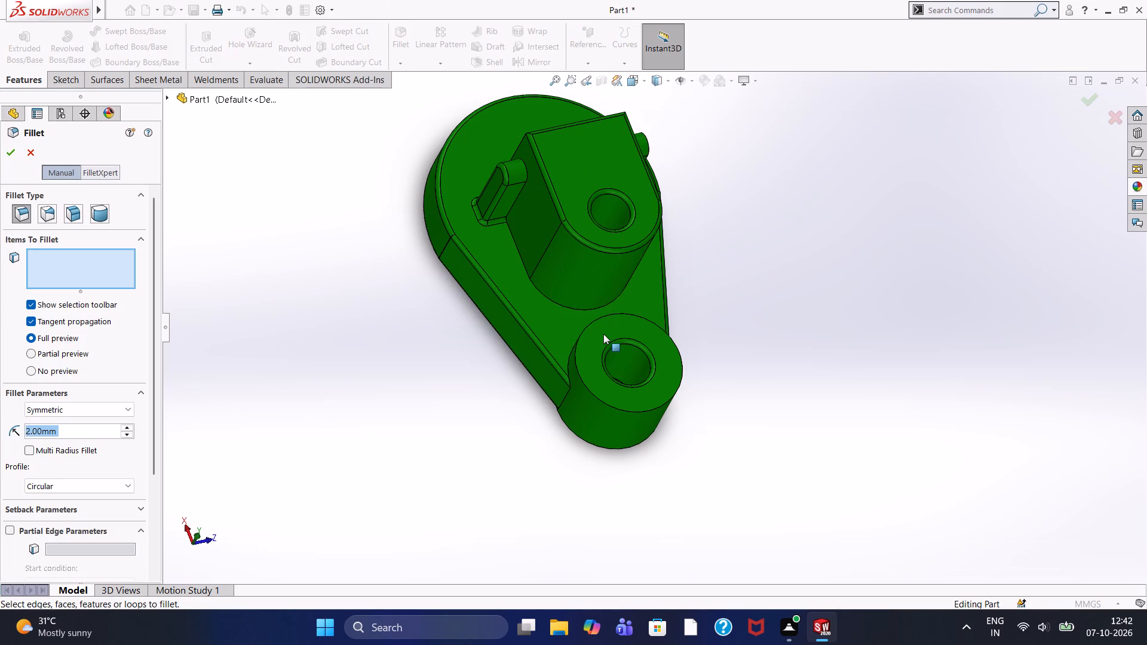
{"action": "left_click", "coordinate": [596, 320]}
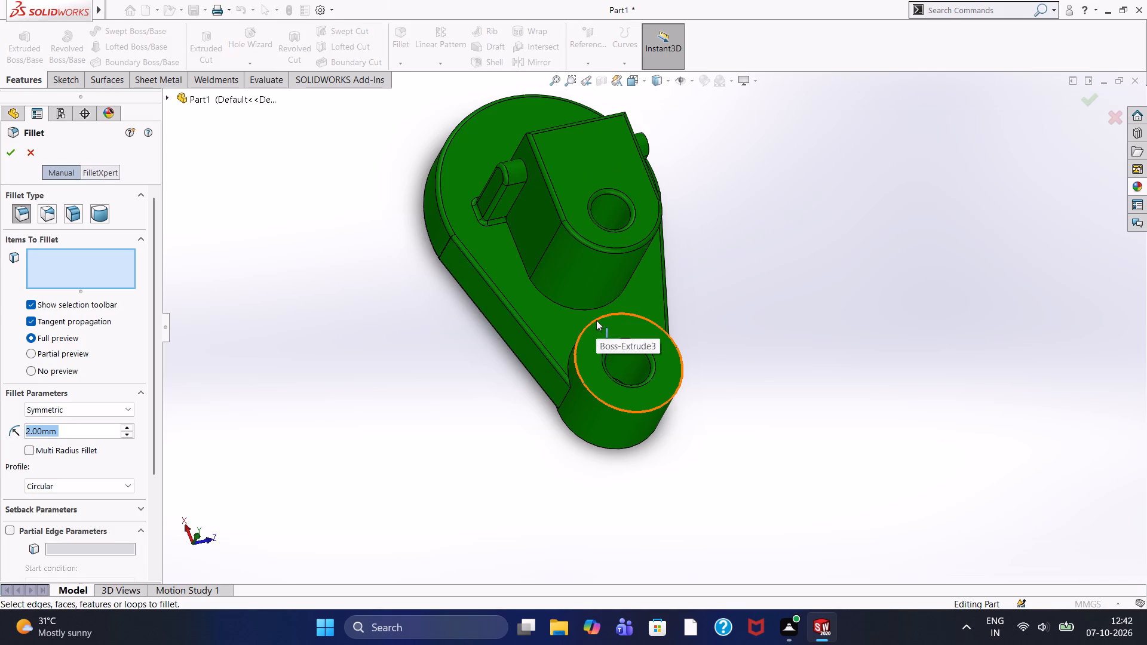
{"action": "middle_click_drag", "start_coordinate": [464, 391], "coordinate": [422, 186]}
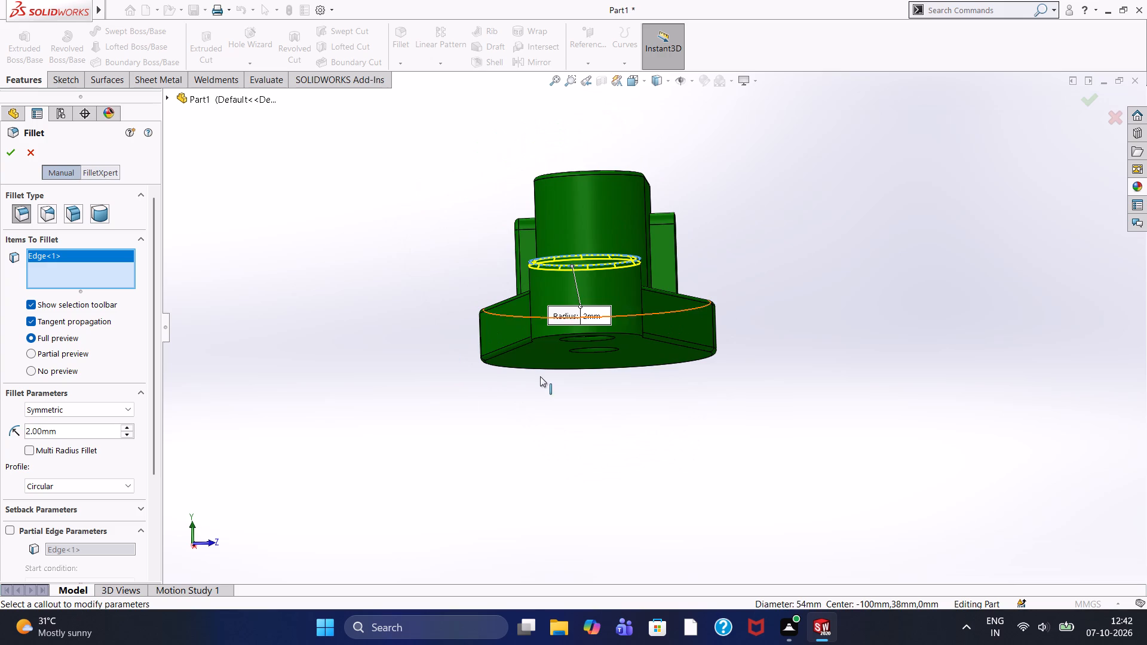
{"action": "middle_click_drag", "start_coordinate": [756, 253], "coordinate": [586, 211]}
{"action": "middle_click_drag", "start_coordinate": [401, 324], "coordinate": [553, 176]}
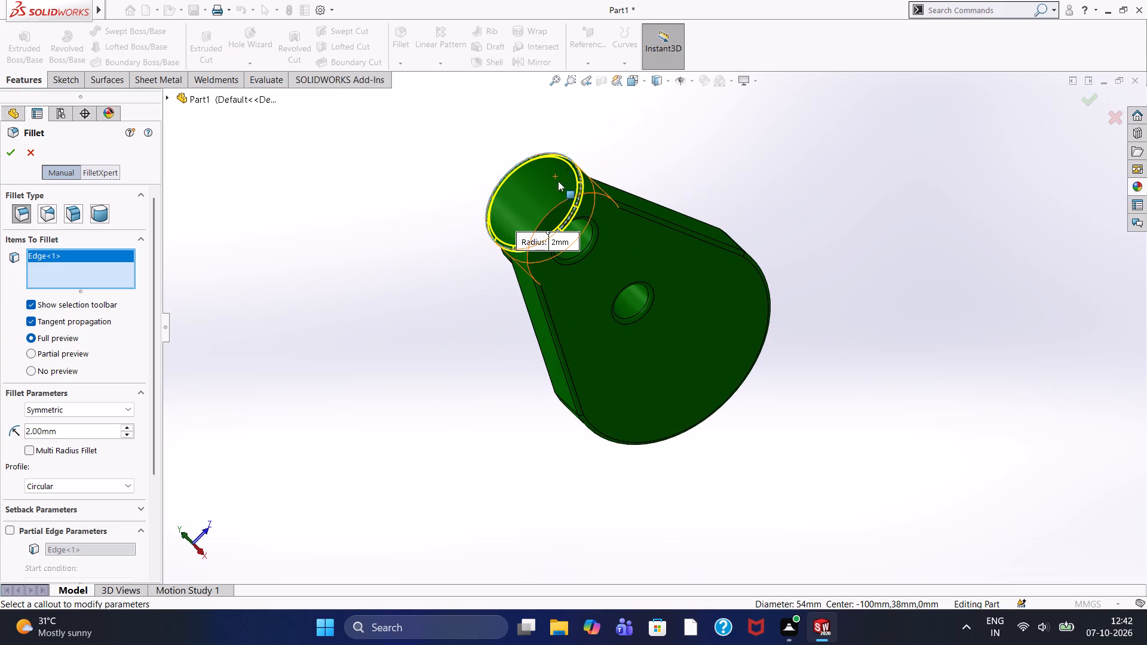
{"action": "left_click", "coordinate": [559, 206]}
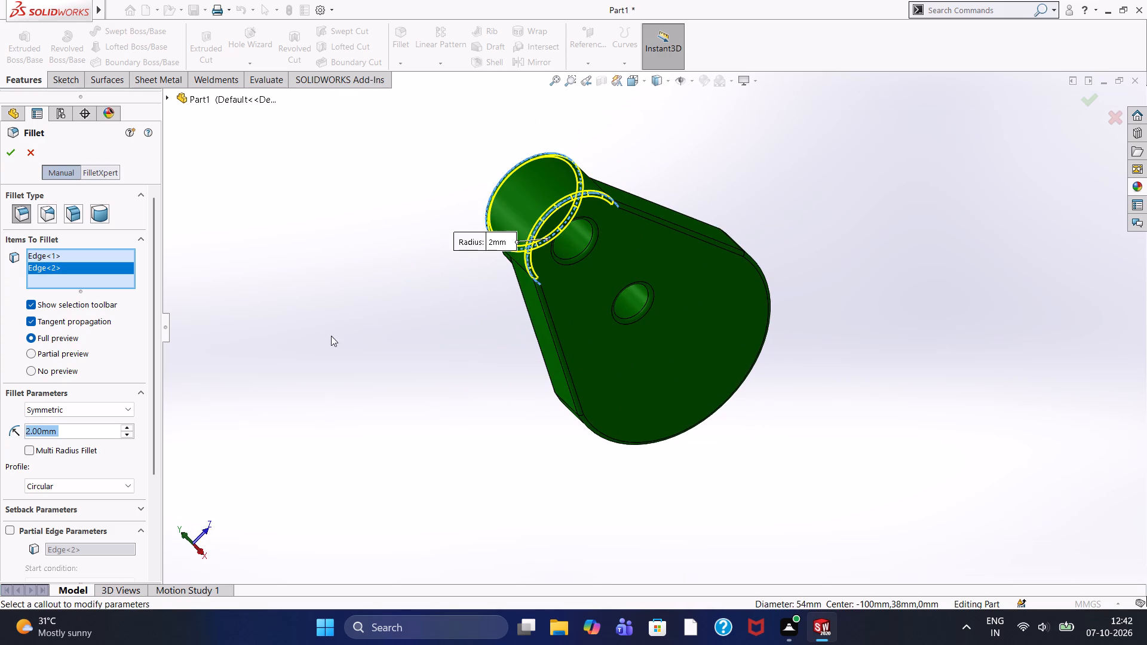
{"action": "left_click", "coordinate": [17, 158]}
Fillet the edge where the upright block's flat back face meets the plate with a 2 mm radius.
{"action": "left_click_drag", "start_coordinate": [388, 216], "coordinate": [394, 208]}
{"action": "middle_click_drag", "start_coordinate": [418, 186], "coordinate": [468, 213]}
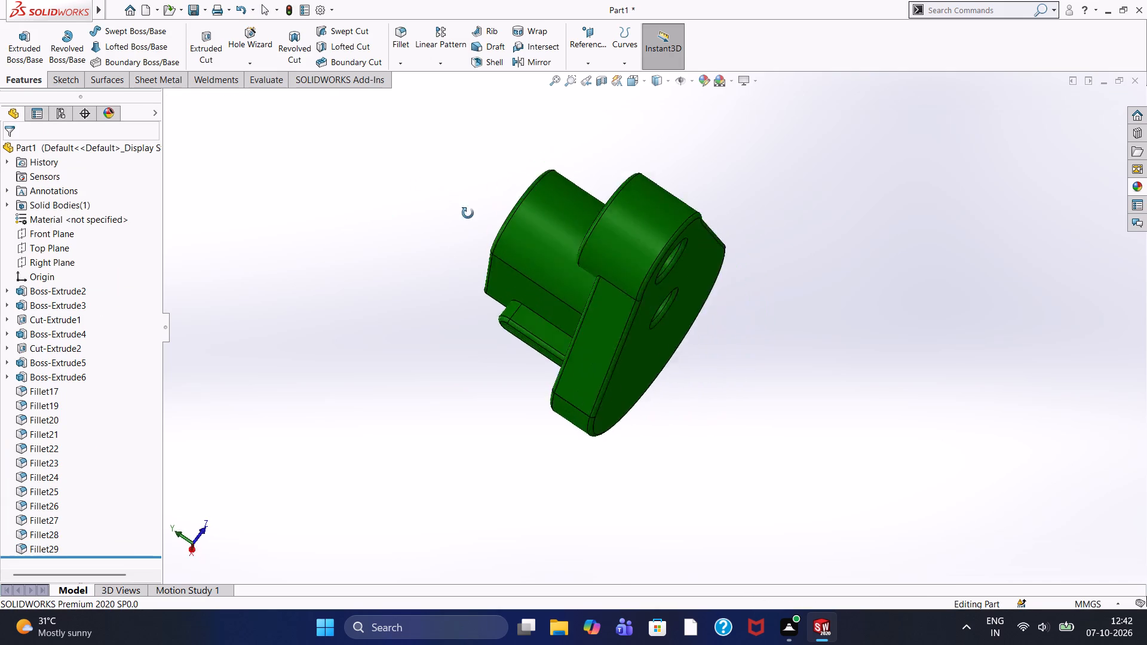
{"action": "middle_click_drag", "start_coordinate": [468, 213], "coordinate": [675, 233]}
{"action": "scroll", "coordinate": [627, 234], "scroll_direction": "down", "scroll_amount": 6}
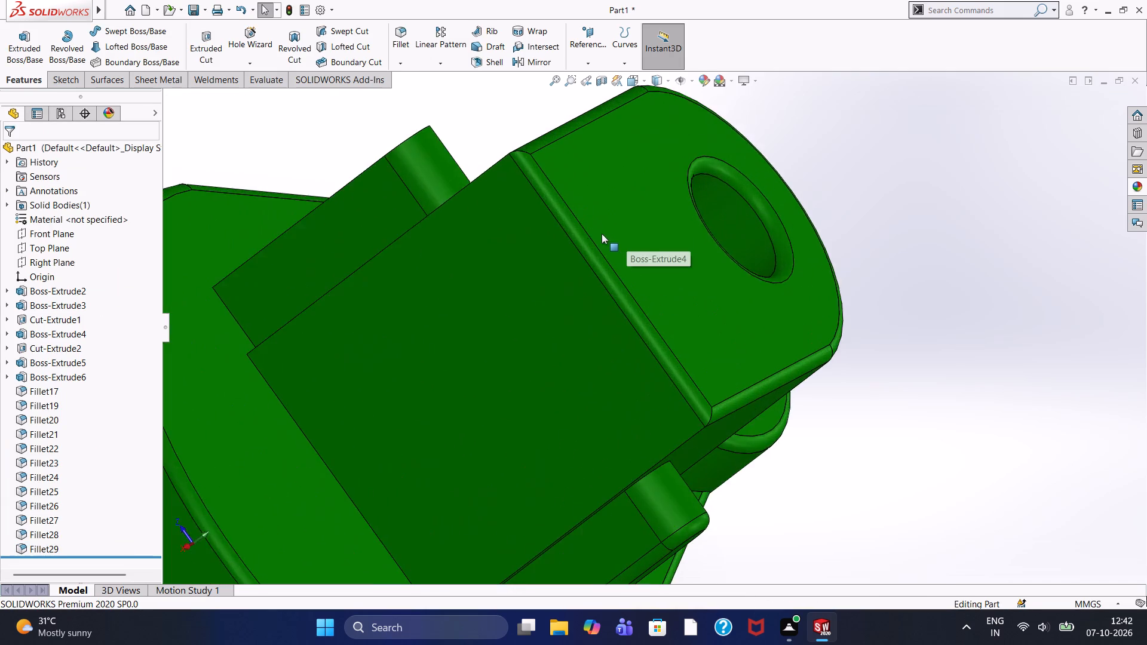
{"action": "scroll", "coordinate": [584, 238], "scroll_direction": "up", "scroll_amount": 3}
{"action": "middle_click_drag", "start_coordinate": [385, 182], "coordinate": [355, 212]}
{"action": "middle_click_drag", "start_coordinate": [357, 180], "coordinate": [374, 206]}
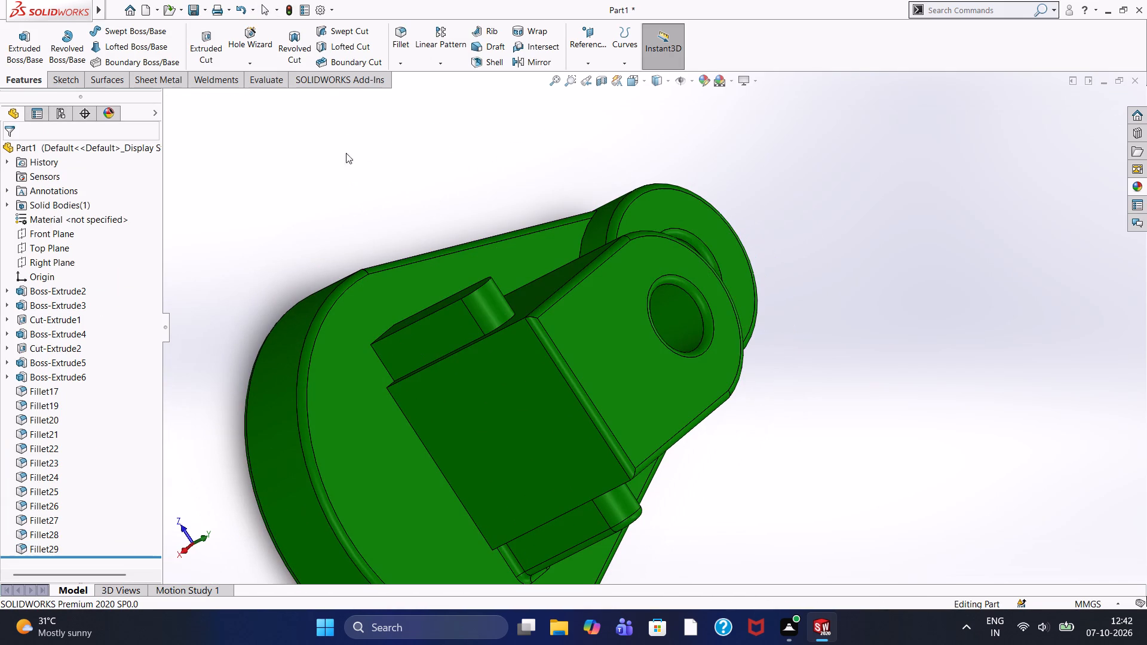
{"action": "left_click", "coordinate": [407, 26]}
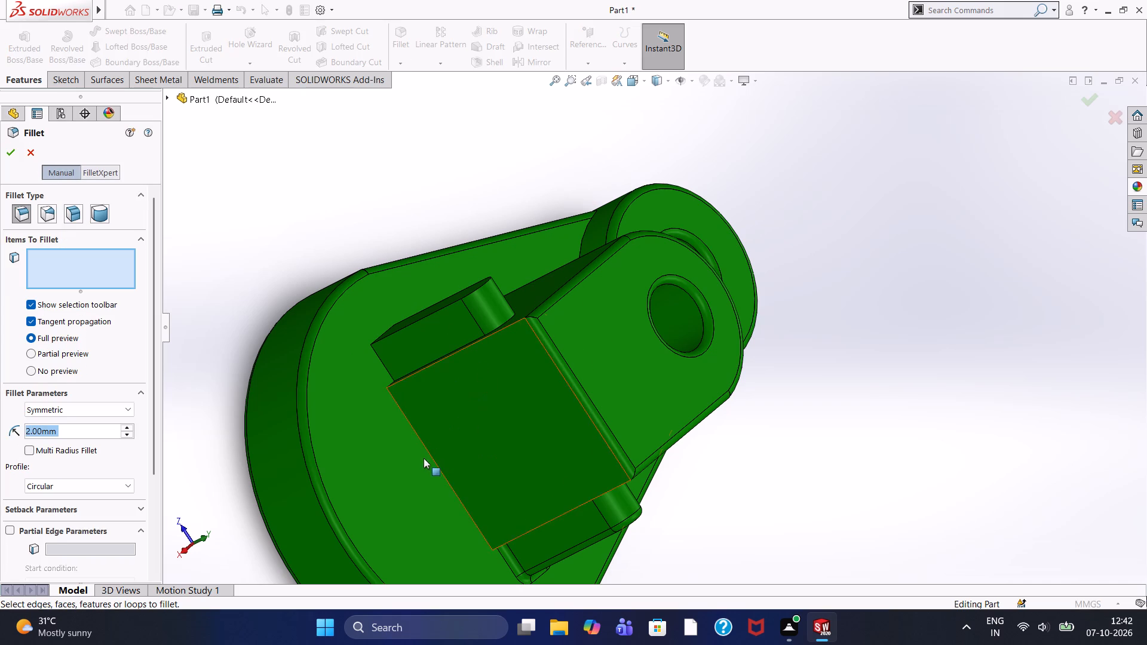
{"action": "left_click", "coordinate": [435, 461]}
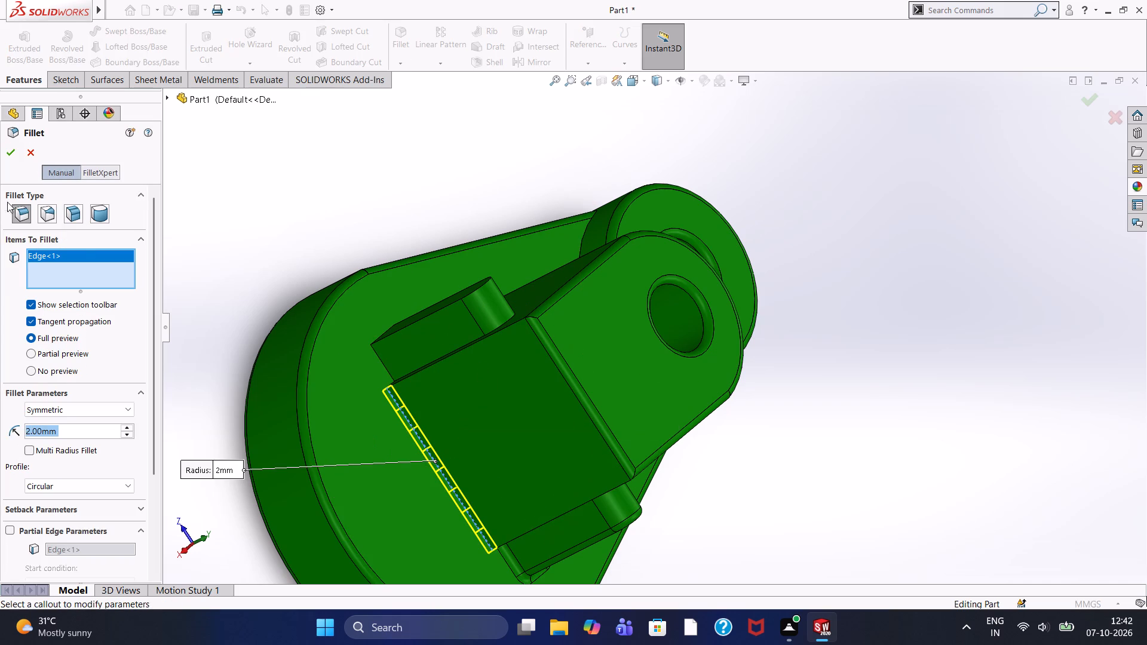
{"action": "left_click", "coordinate": [19, 151]}
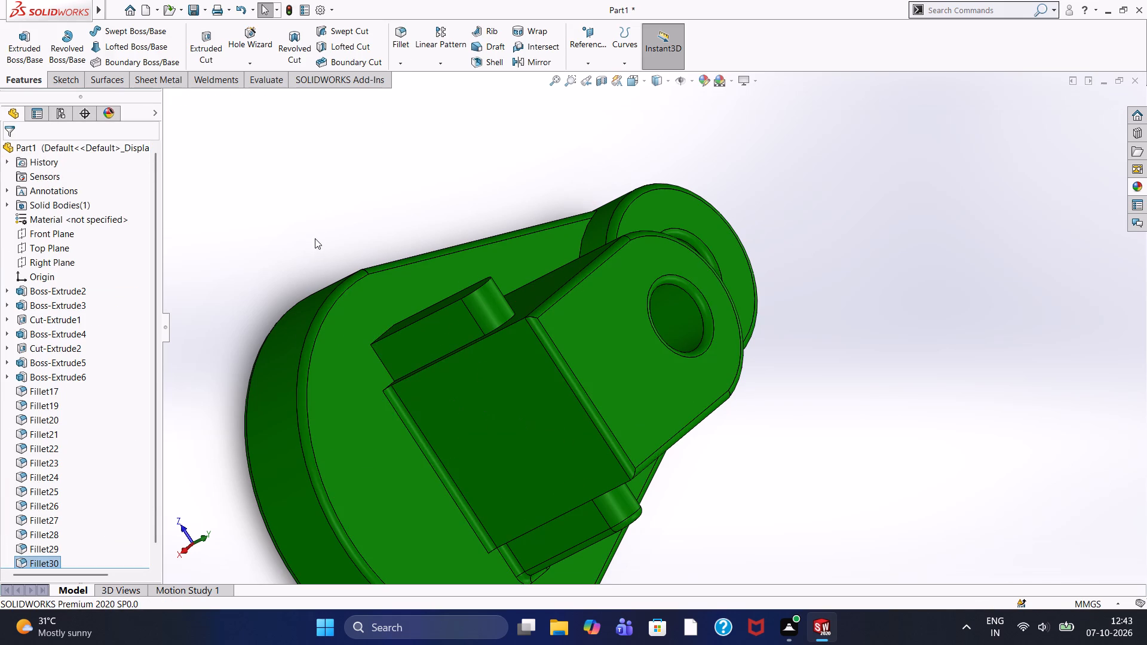
Fillet the outer face edge of the upright block's remaining sharp-edged side rib with a 2 mm radius.
{"action": "middle_click_drag", "start_coordinate": [314, 231], "coordinate": [337, 339]}
{"action": "left_click", "coordinate": [394, 44]}
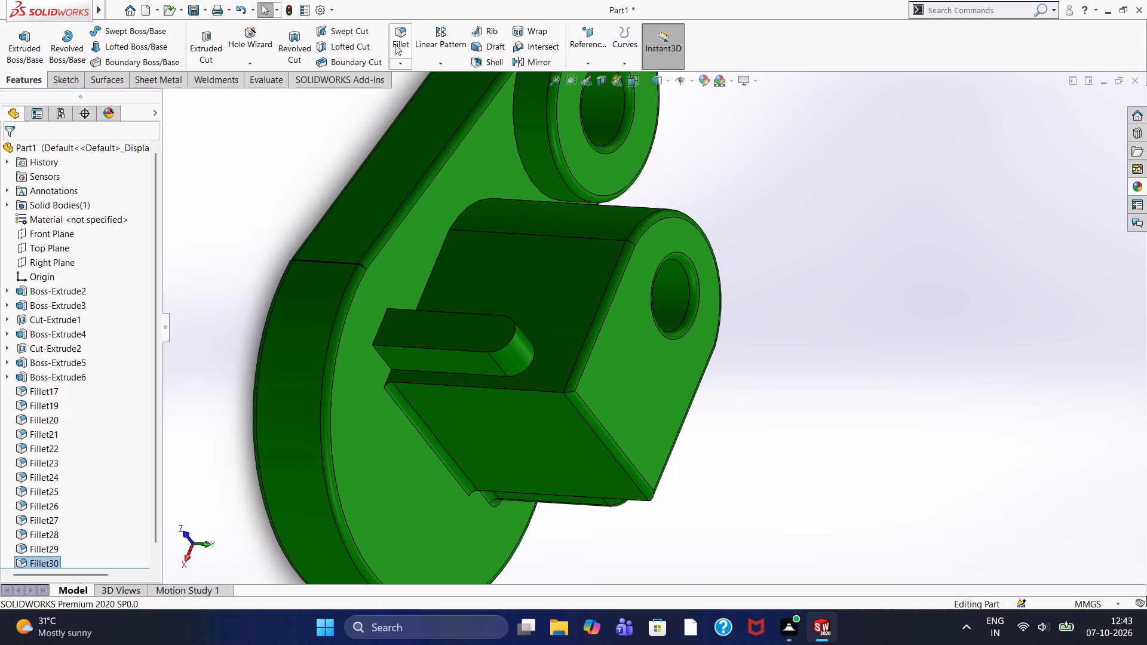
{"action": "left_click", "coordinate": [447, 349]}
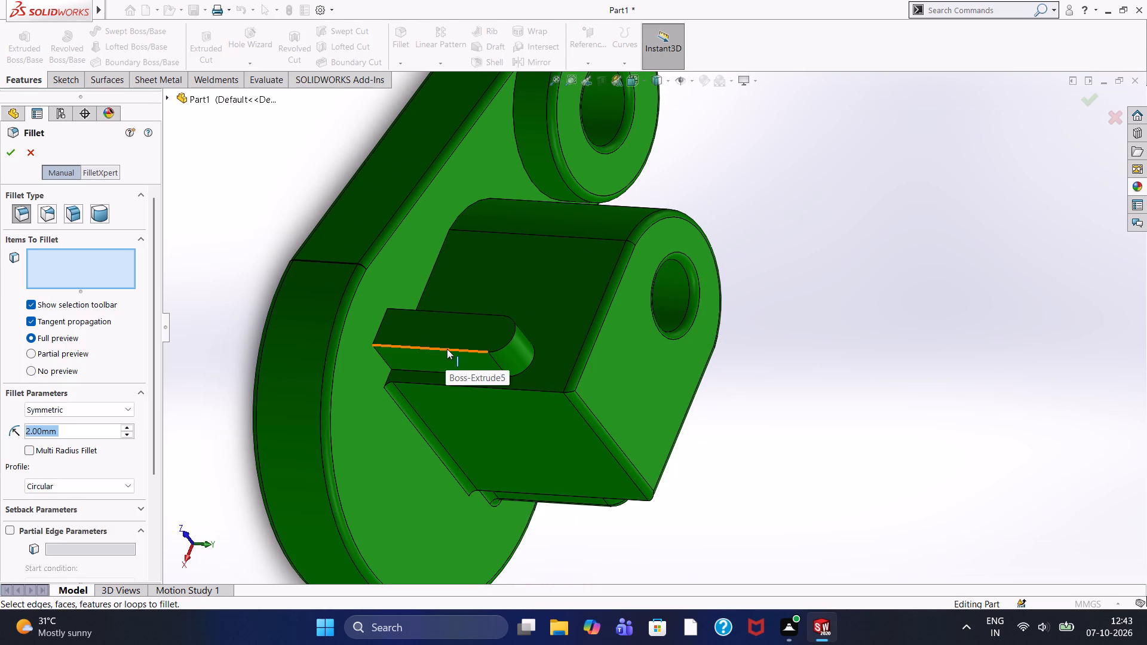
{"action": "left_click", "coordinate": [11, 155]}
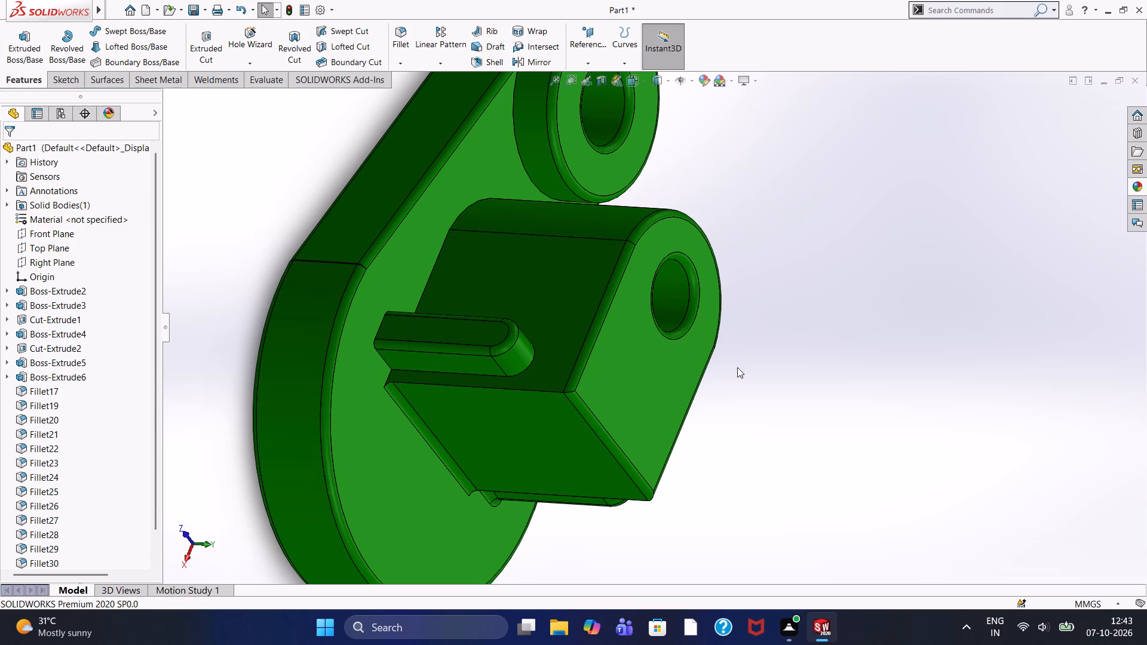
Examine the upright block, its two side ribs and the plate from the flat back face side.
{"action": "scroll", "coordinate": [646, 400], "scroll_direction": "up", "scroll_amount": 3}
{"action": "middle_click_drag", "start_coordinate": [632, 458], "coordinate": [591, 392]}
{"action": "scroll", "coordinate": [632, 458], "scroll_direction": "up", "scroll_amount": 1}
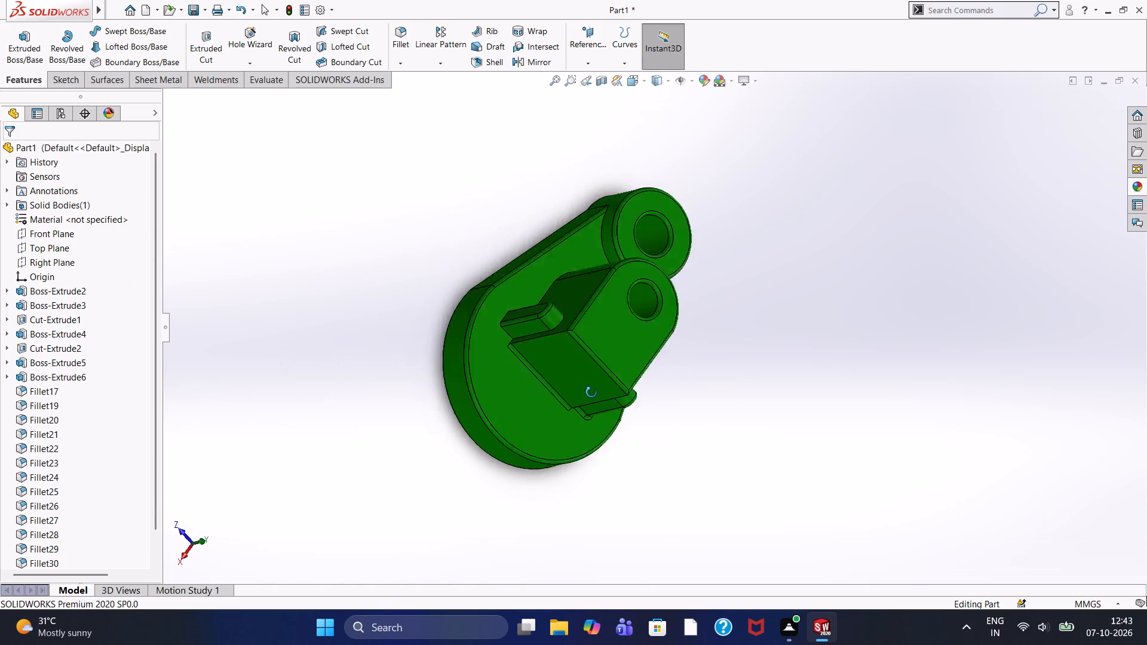
{"action": "middle_click_drag", "start_coordinate": [591, 392], "coordinate": [589, 305]}
{"action": "scroll", "coordinate": [559, 333], "scroll_direction": "down", "scroll_amount": 6}
{"action": "scroll", "coordinate": [496, 344], "scroll_direction": "down", "scroll_amount": 2}
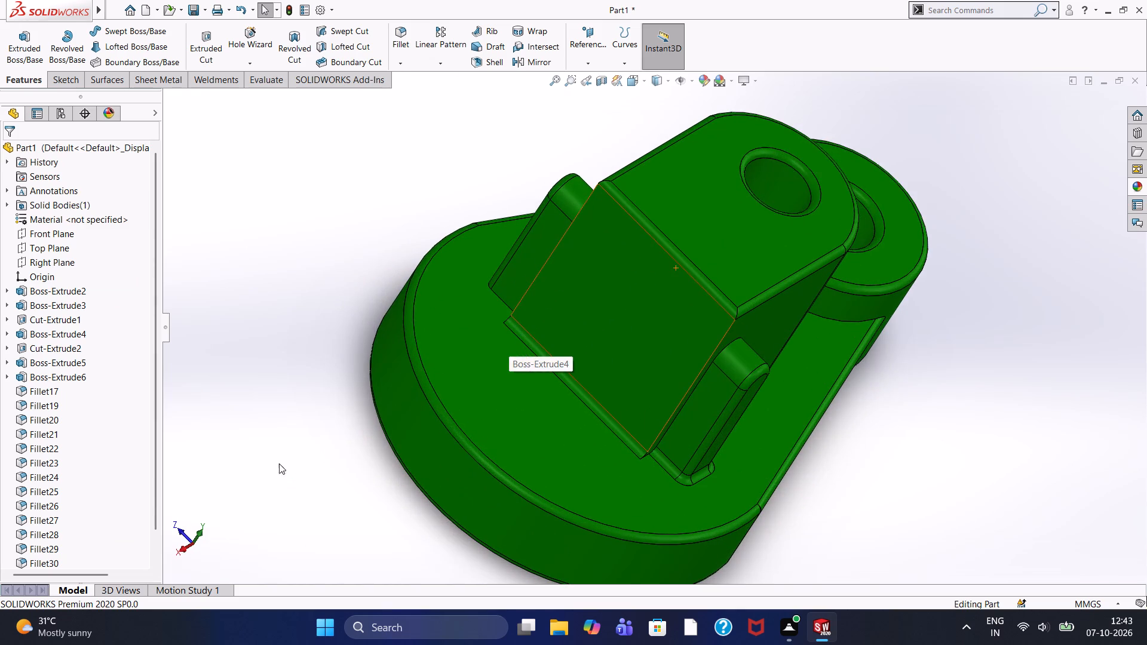
{"action": "scroll", "coordinate": [283, 462], "scroll_direction": "down", "scroll_amount": 2}
{"action": "scroll", "coordinate": [331, 472], "scroll_direction": "up", "scroll_amount": 1}
{"action": "middle_click_drag", "start_coordinate": [413, 444], "coordinate": [435, 471]}
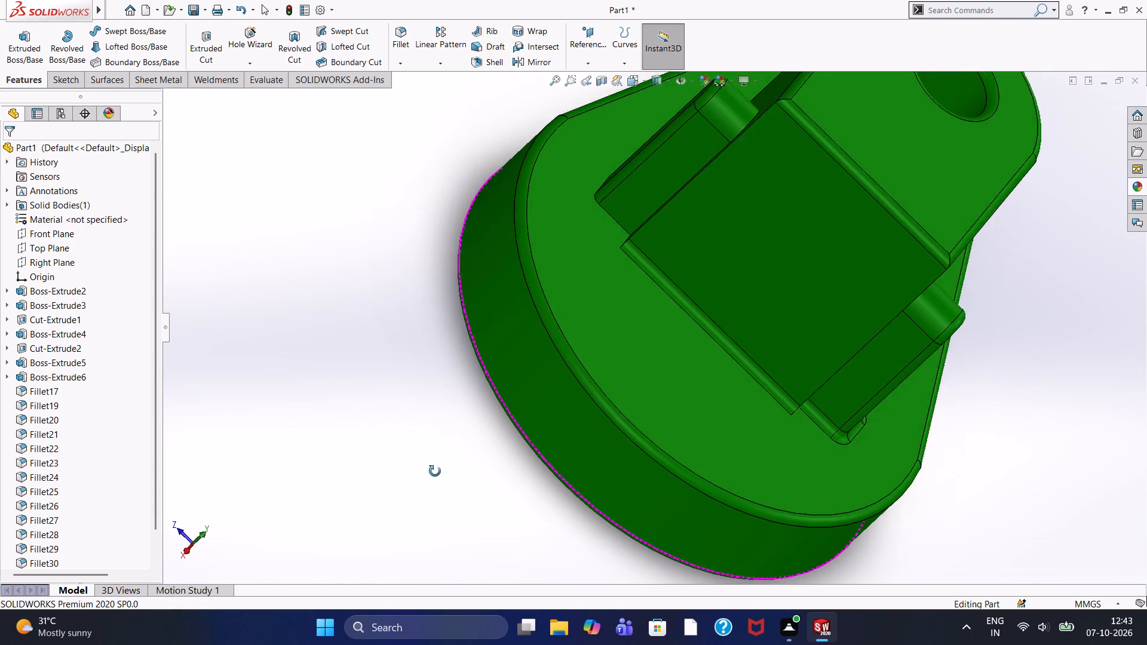
{"action": "middle_click_drag", "start_coordinate": [435, 471], "coordinate": [441, 484]}
{"action": "scroll", "coordinate": [505, 434], "scroll_direction": "up", "scroll_amount": 3}
{"action": "scroll", "coordinate": [664, 263], "scroll_direction": "down", "scroll_amount": 2}
{"action": "scroll", "coordinate": [668, 263], "scroll_direction": "up", "scroll_amount": 1}
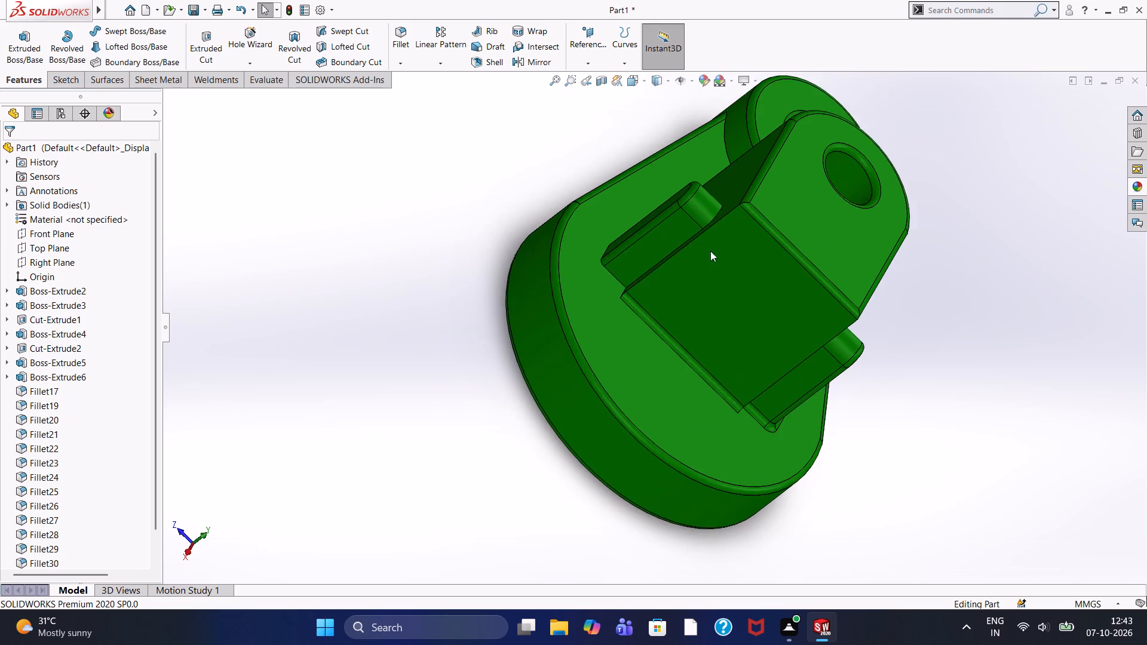
{"action": "scroll", "coordinate": [749, 236], "scroll_direction": "up", "scroll_amount": 1}
{"action": "scroll", "coordinate": [749, 236], "scroll_direction": "down", "scroll_amount": 3}
{"action": "scroll", "coordinate": [749, 236], "scroll_direction": "up", "scroll_amount": 3}
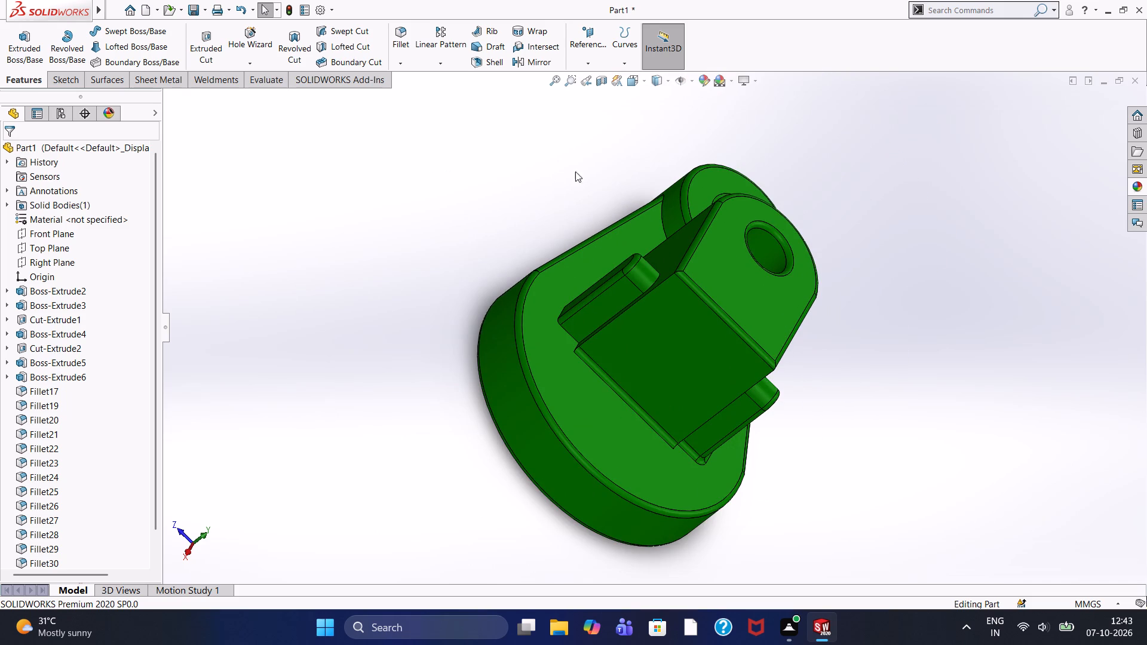
Fillet the block's straight side edge at the plate, rounding the junction around the adjoining rib, with a 2 mm radius.
{"action": "middle_click_drag", "start_coordinate": [614, 167], "coordinate": [456, 199]}
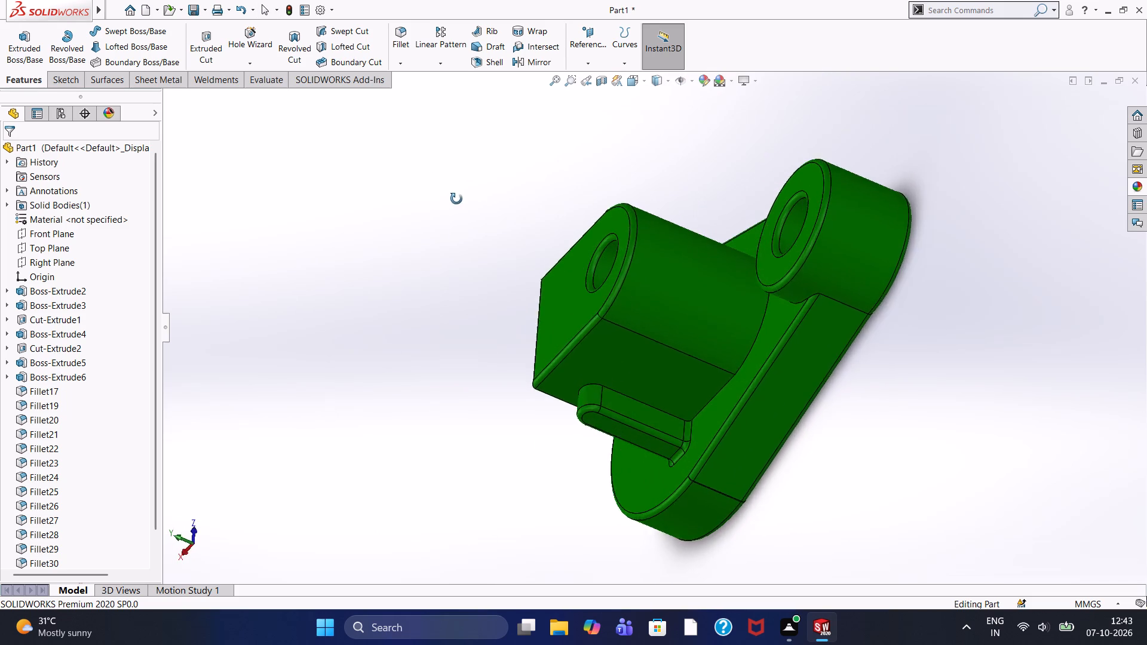
{"action": "middle_click_drag", "start_coordinate": [456, 199], "coordinate": [517, 156]}
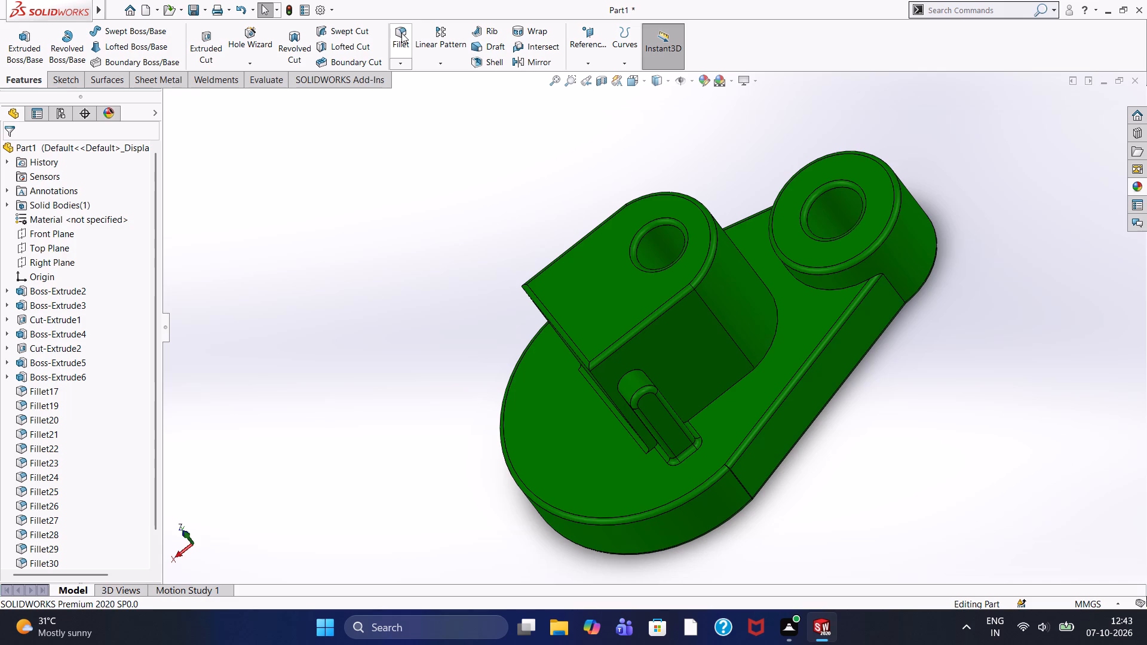
{"action": "left_click", "coordinate": [401, 33]}
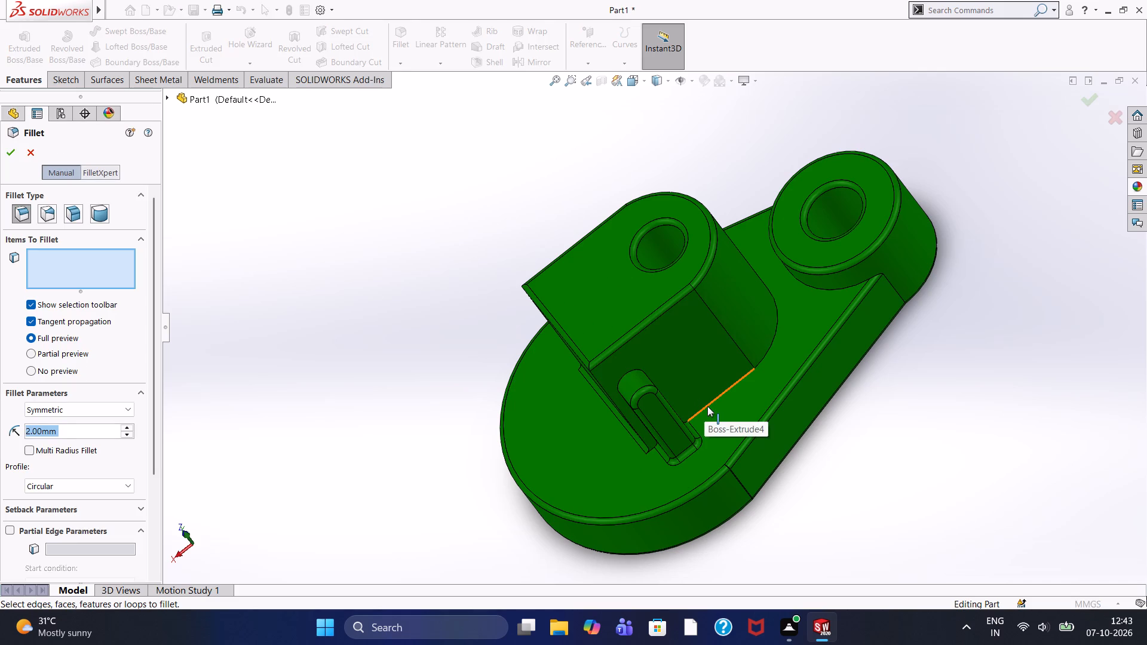
{"action": "left_click", "coordinate": [707, 406]}
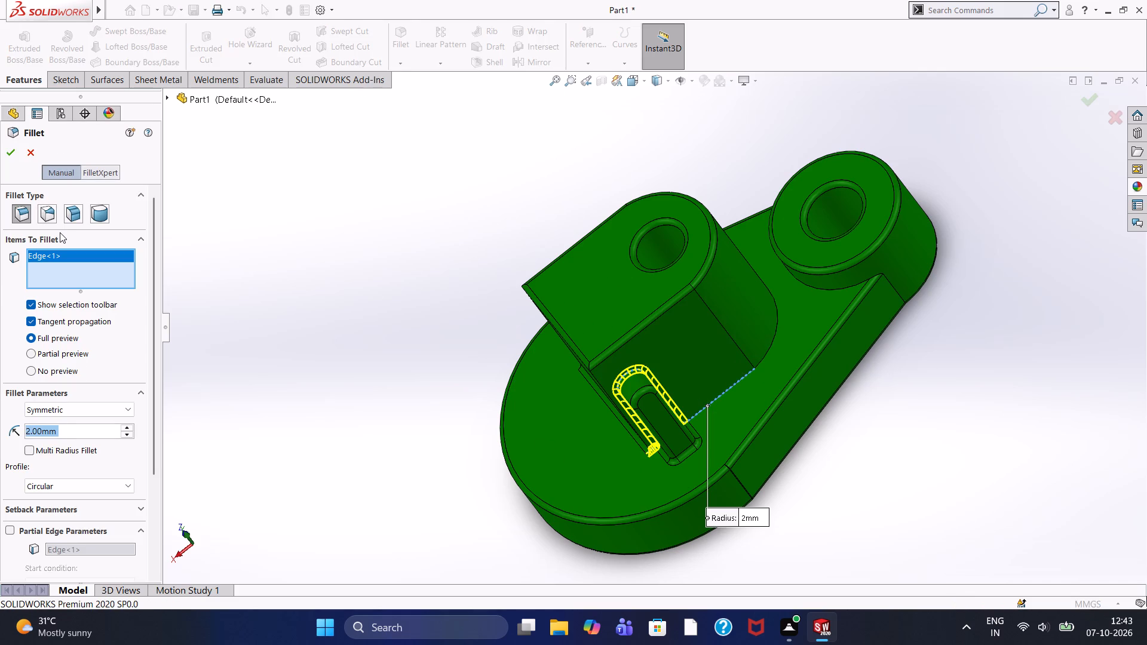
{"action": "left_click", "coordinate": [9, 153]}
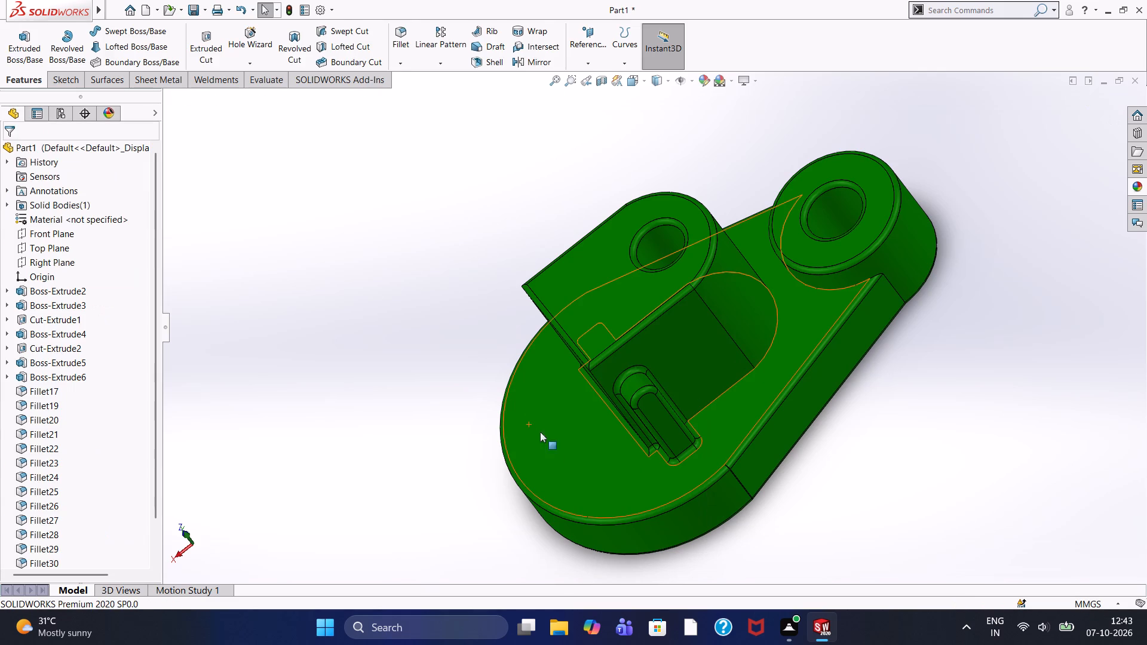
Examine both side ribs and the upright block's joints with the plate for edges that still need rounding.
{"action": "middle_click_drag", "start_coordinate": [571, 432], "coordinate": [601, 429]}
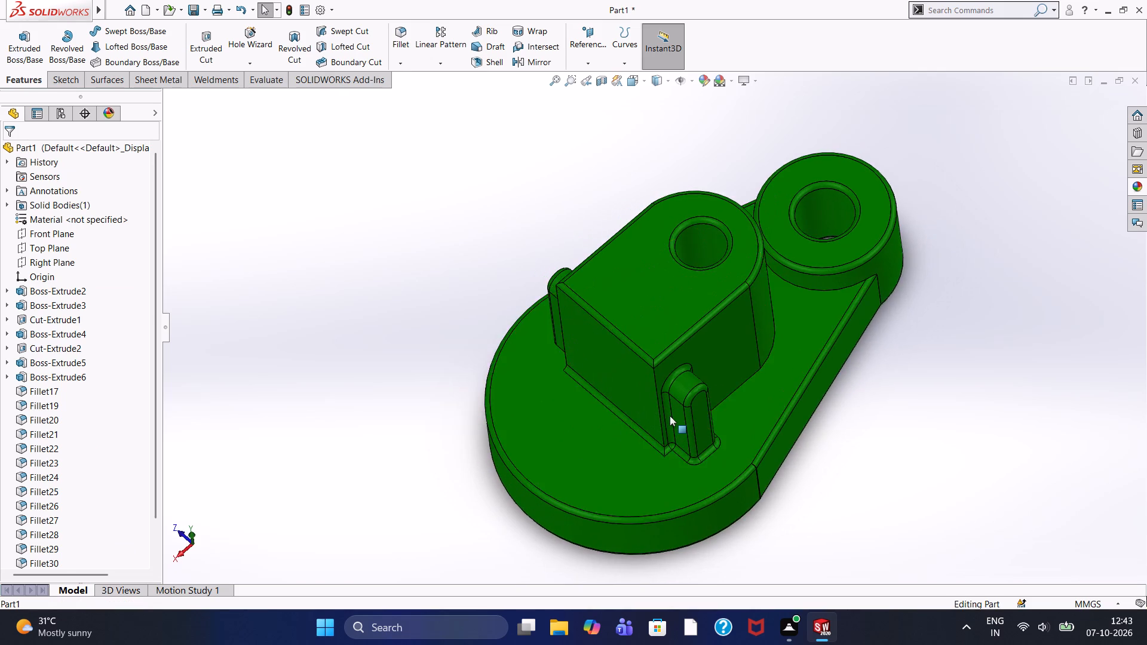
{"action": "scroll", "coordinate": [670, 416], "scroll_direction": "down", "scroll_amount": 7}
{"action": "scroll", "coordinate": [633, 395], "scroll_direction": "up", "scroll_amount": 5}
{"action": "scroll", "coordinate": [456, 394], "scroll_direction": "up", "scroll_amount": 2}
{"action": "middle_click_drag", "start_coordinate": [464, 319], "coordinate": [477, 334]}
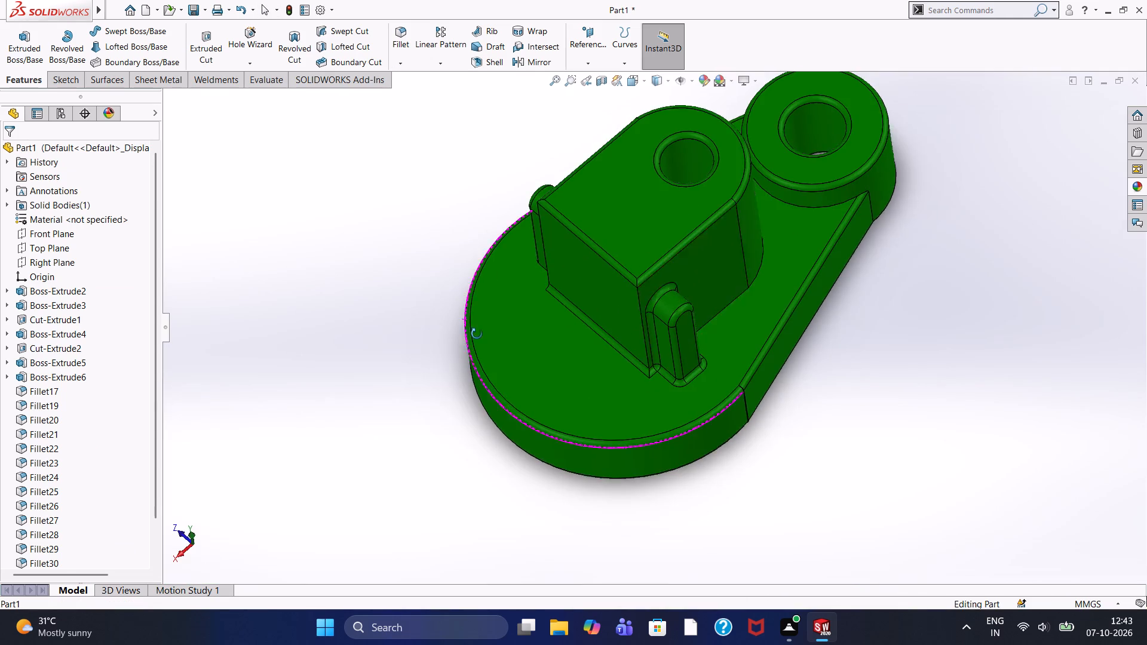
{"action": "middle_click_drag", "start_coordinate": [477, 334], "coordinate": [547, 377]}
{"action": "scroll", "coordinate": [575, 243], "scroll_direction": "down", "scroll_amount": 8}
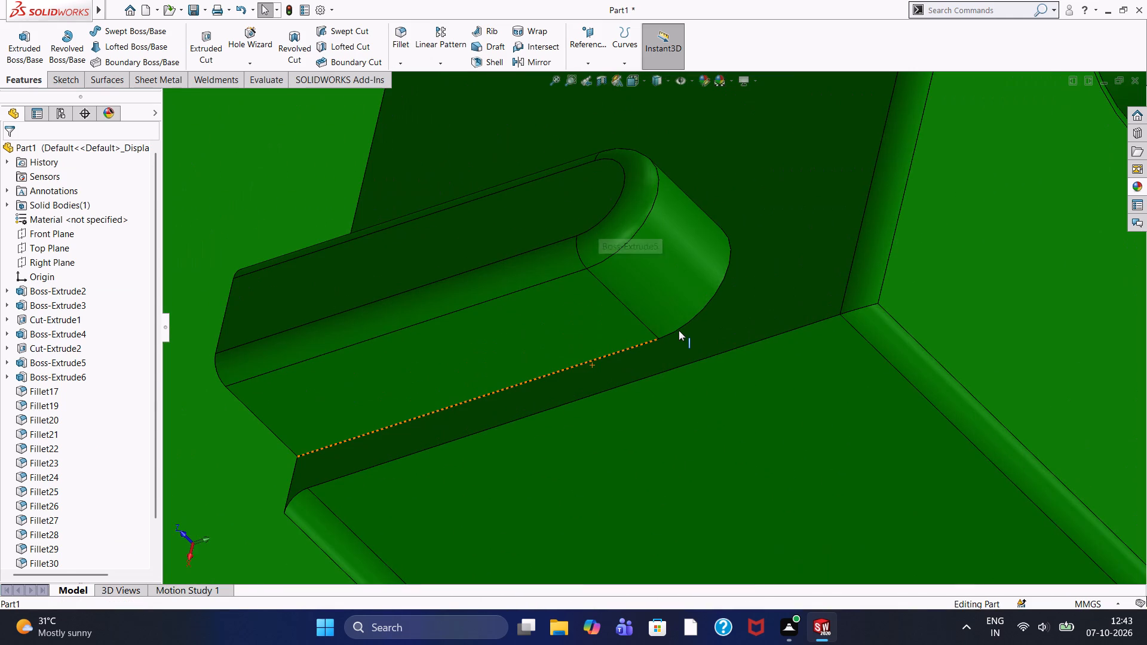
{"action": "scroll", "coordinate": [679, 330], "scroll_direction": "up", "scroll_amount": 4}
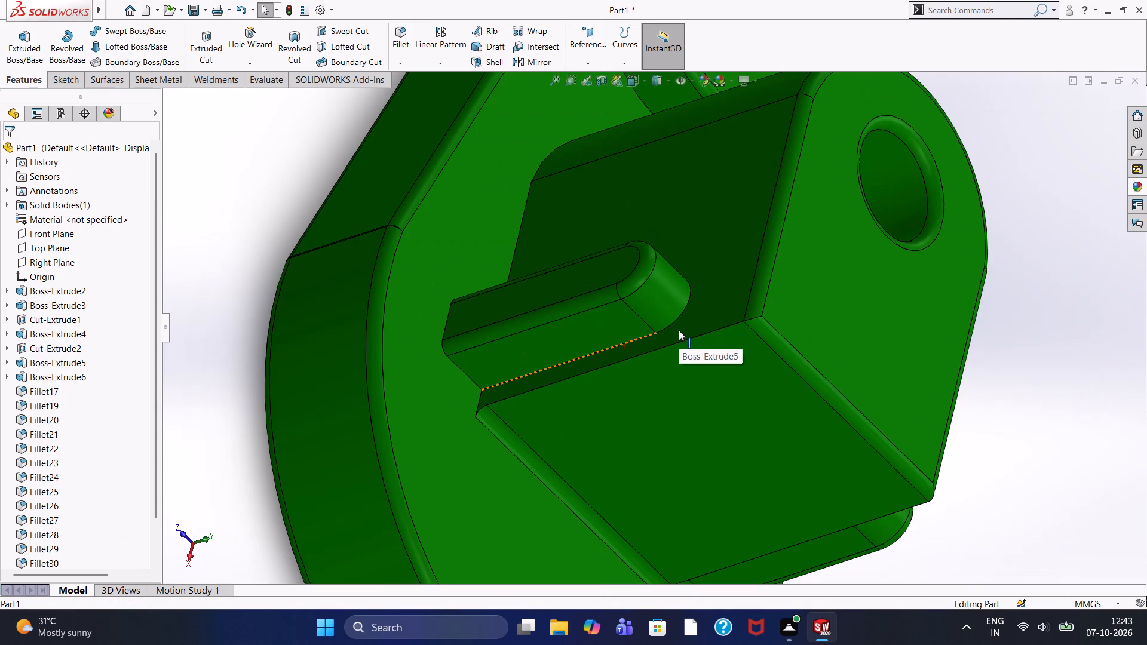
{"action": "scroll", "coordinate": [679, 342], "scroll_direction": "down", "scroll_amount": 2}
{"action": "scroll", "coordinate": [678, 350], "scroll_direction": "up", "scroll_amount": 5}
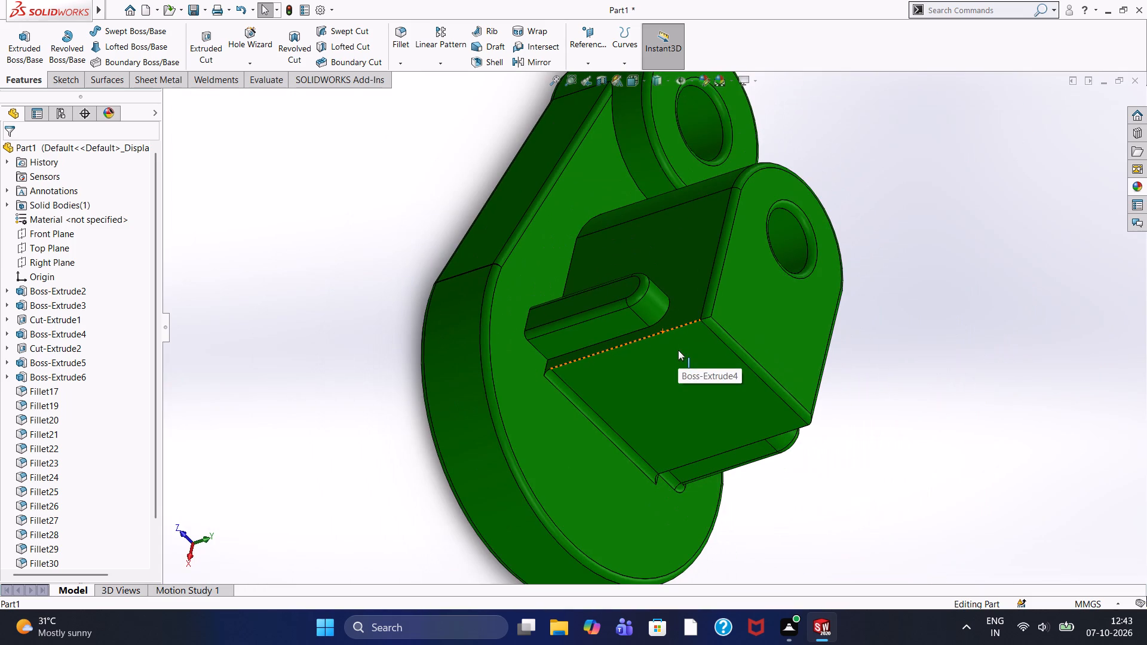
{"action": "scroll", "coordinate": [672, 350], "scroll_direction": "up", "scroll_amount": 3}
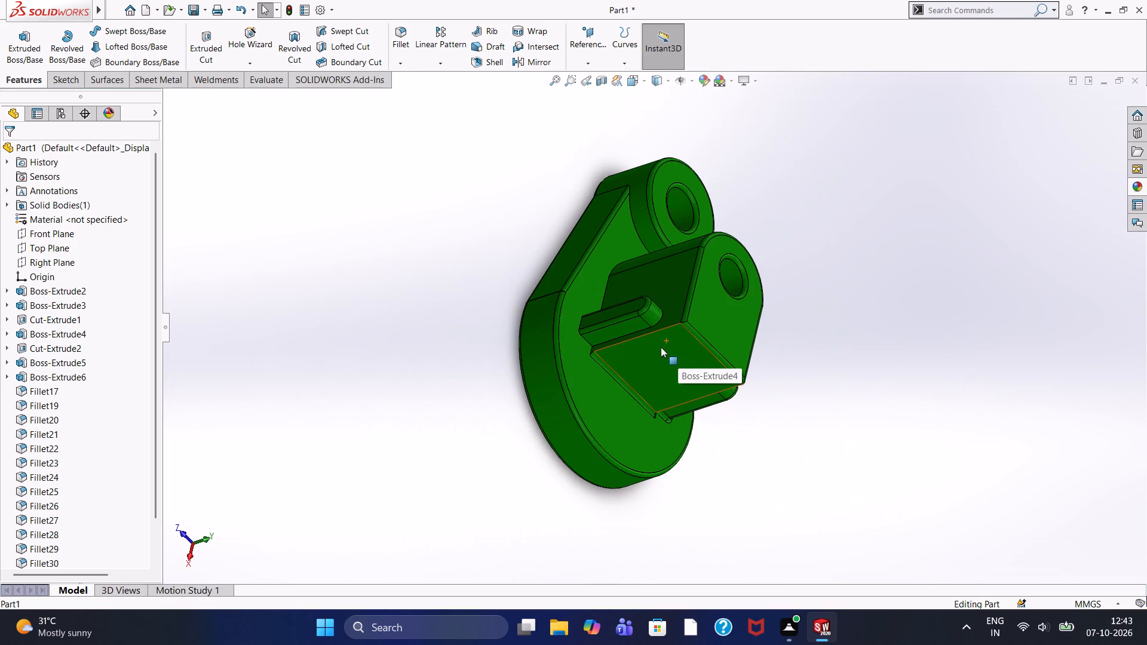
{"action": "middle_click", "coordinate": [492, 411]}
{"action": "middle_click_drag", "start_coordinate": [492, 411], "coordinate": [443, 357]}
{"action": "scroll", "coordinate": [443, 357], "scroll_direction": "down", "scroll_amount": 1}
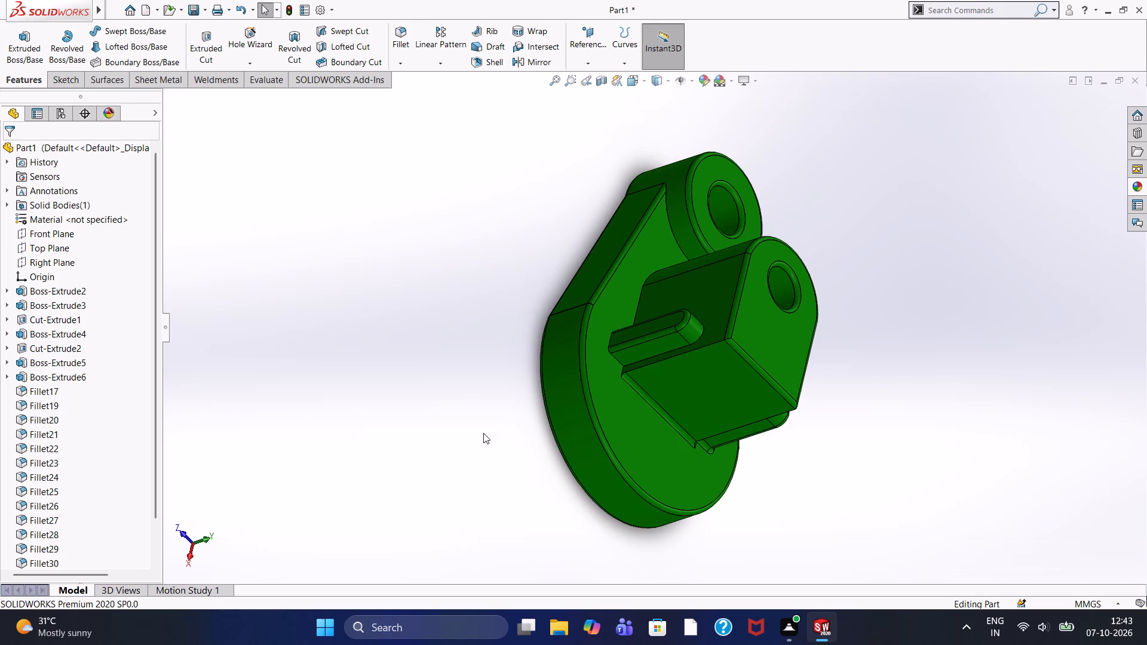
{"action": "middle_click_drag", "start_coordinate": [517, 455], "coordinate": [464, 391]}
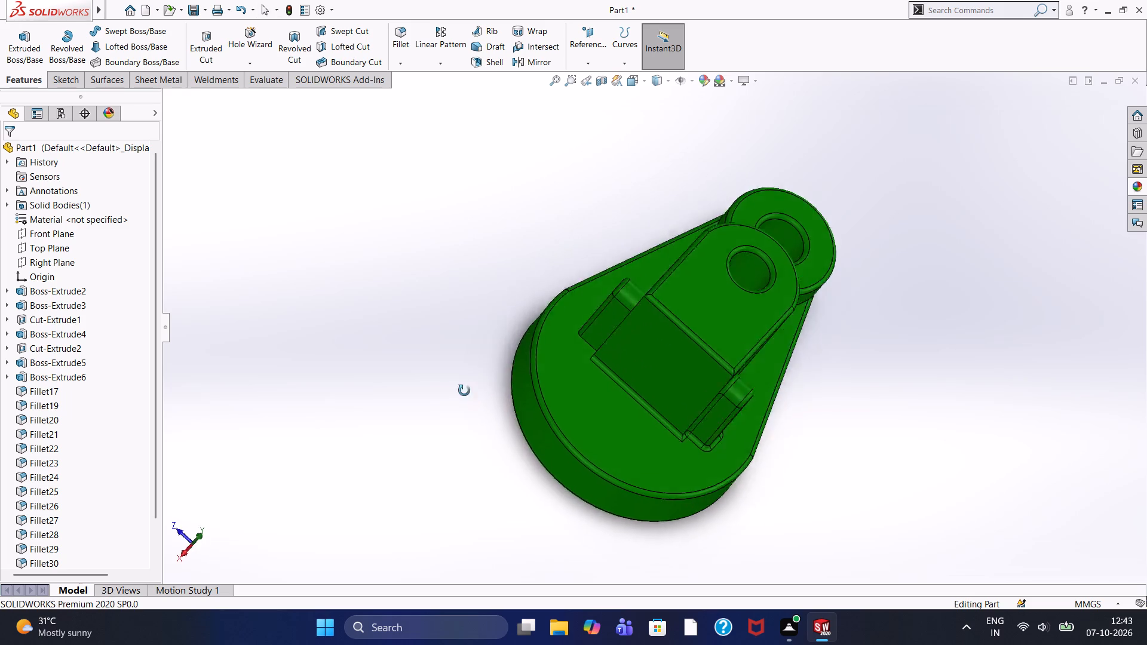
{"action": "middle_click_drag", "start_coordinate": [464, 391], "coordinate": [452, 293]}
{"action": "scroll", "coordinate": [656, 320], "scroll_direction": "down", "scroll_amount": 3}
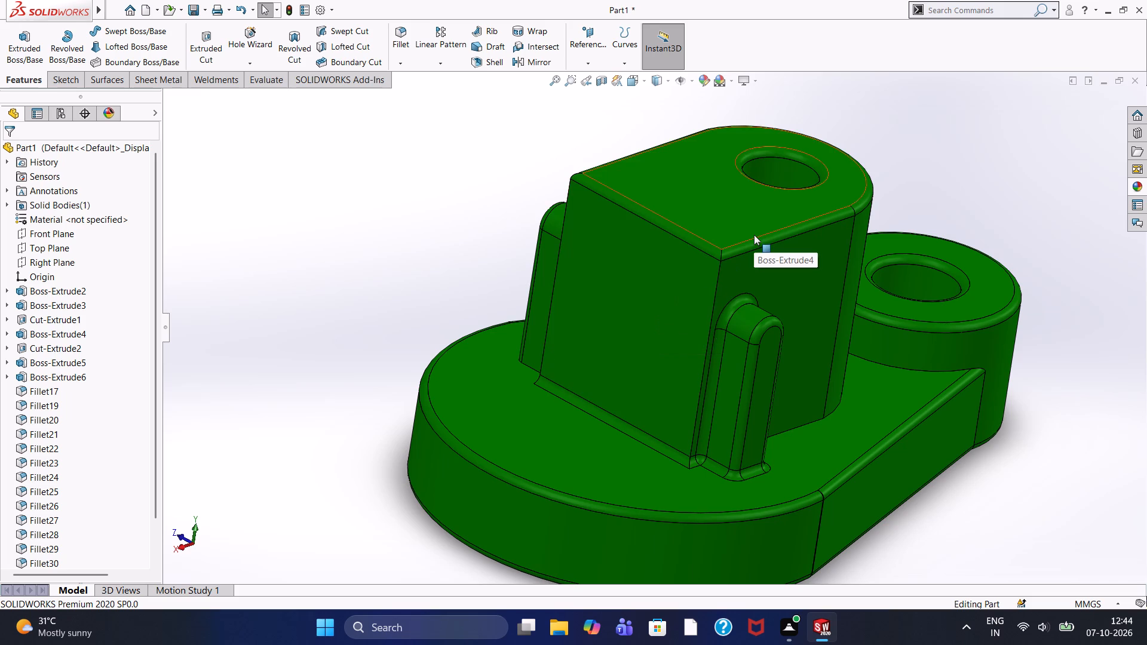
{"action": "scroll", "coordinate": [754, 236], "scroll_direction": "down", "scroll_amount": 2}
{"action": "scroll", "coordinate": [754, 236], "scroll_direction": "up", "scroll_amount": 3}
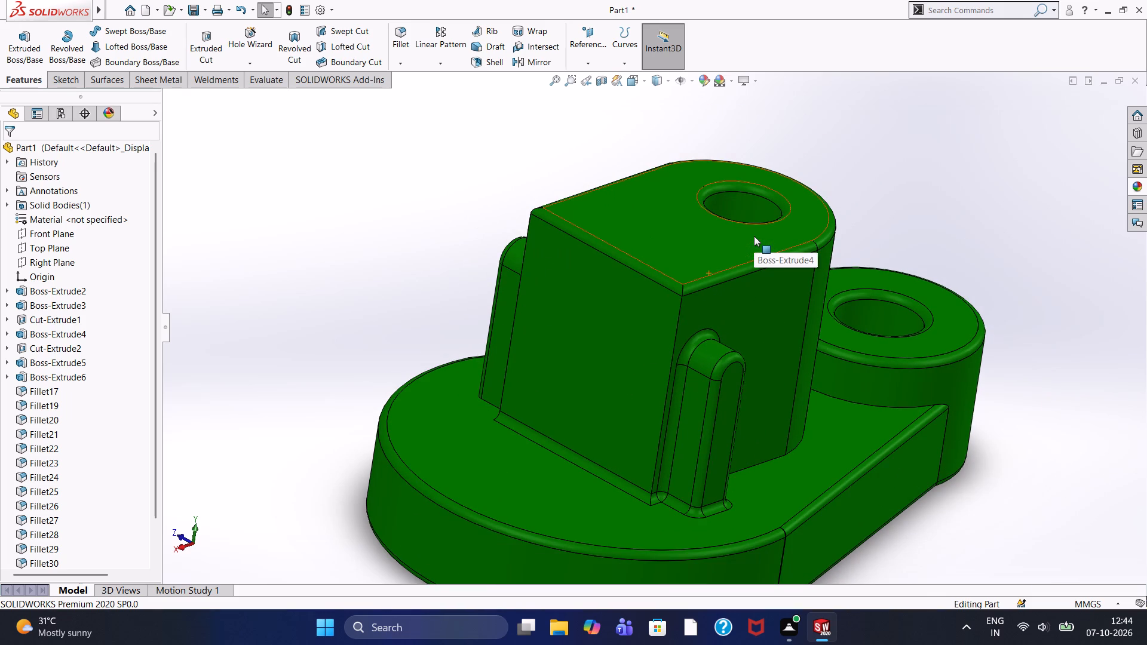
{"action": "scroll", "coordinate": [754, 236], "scroll_direction": "down", "scroll_amount": 3}
{"action": "scroll", "coordinate": [754, 236], "scroll_direction": "up", "scroll_amount": 1}
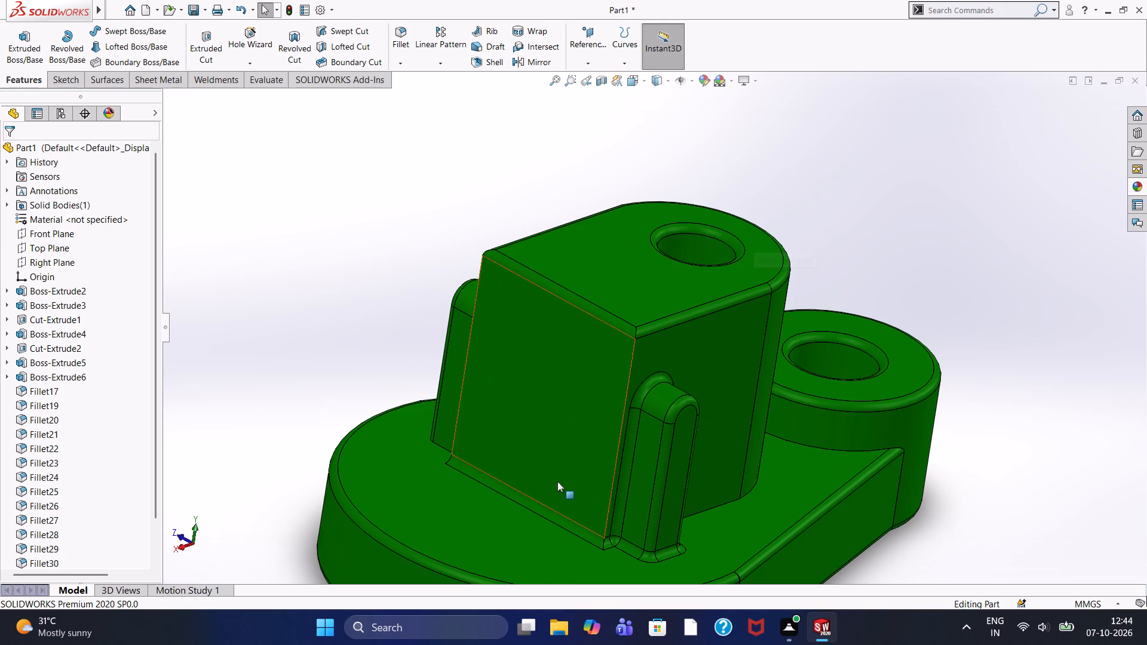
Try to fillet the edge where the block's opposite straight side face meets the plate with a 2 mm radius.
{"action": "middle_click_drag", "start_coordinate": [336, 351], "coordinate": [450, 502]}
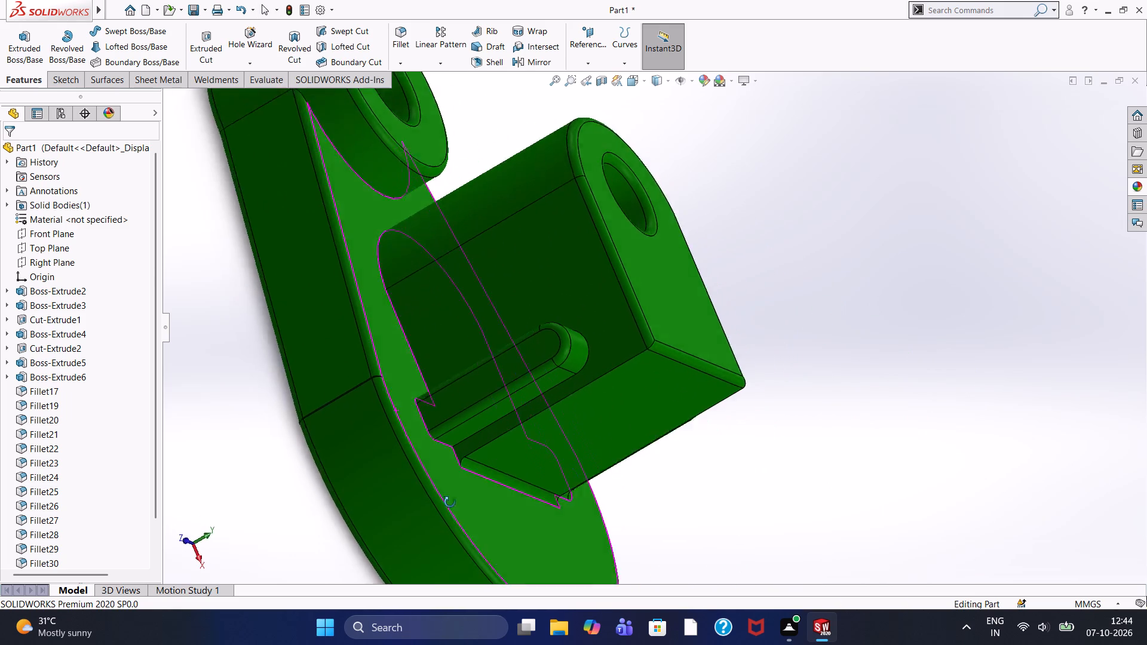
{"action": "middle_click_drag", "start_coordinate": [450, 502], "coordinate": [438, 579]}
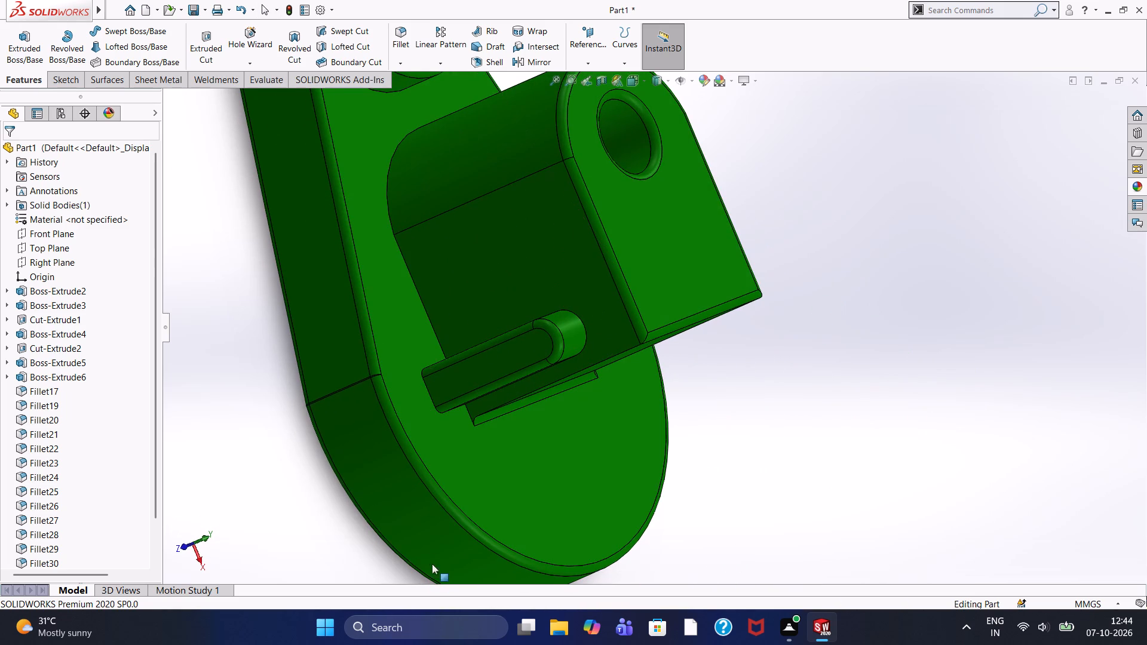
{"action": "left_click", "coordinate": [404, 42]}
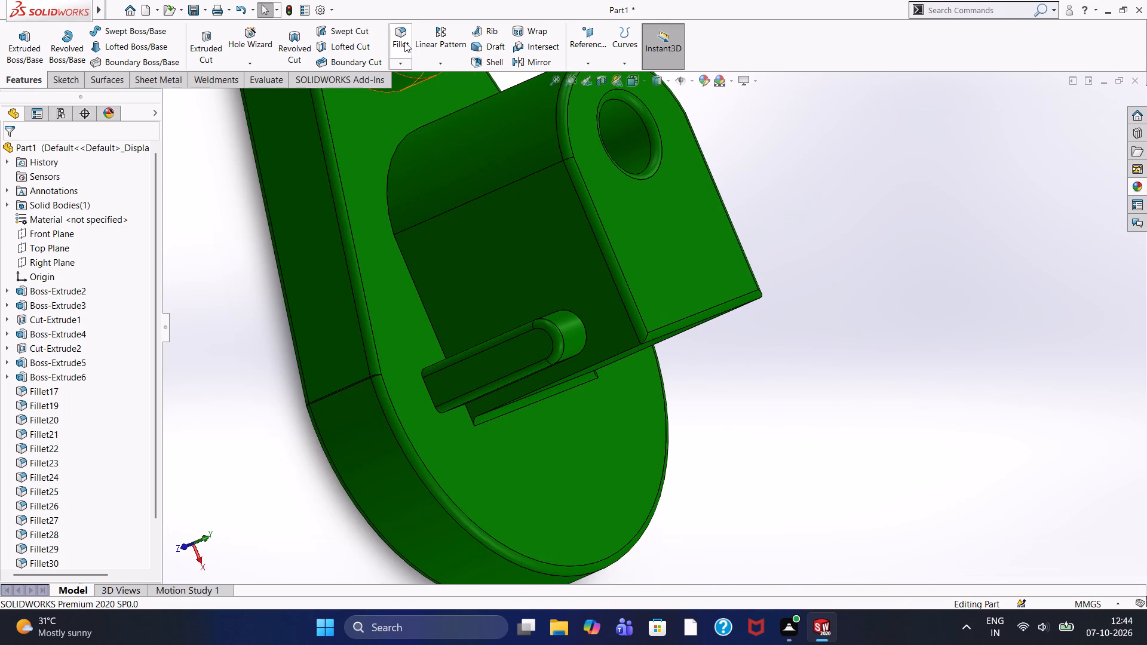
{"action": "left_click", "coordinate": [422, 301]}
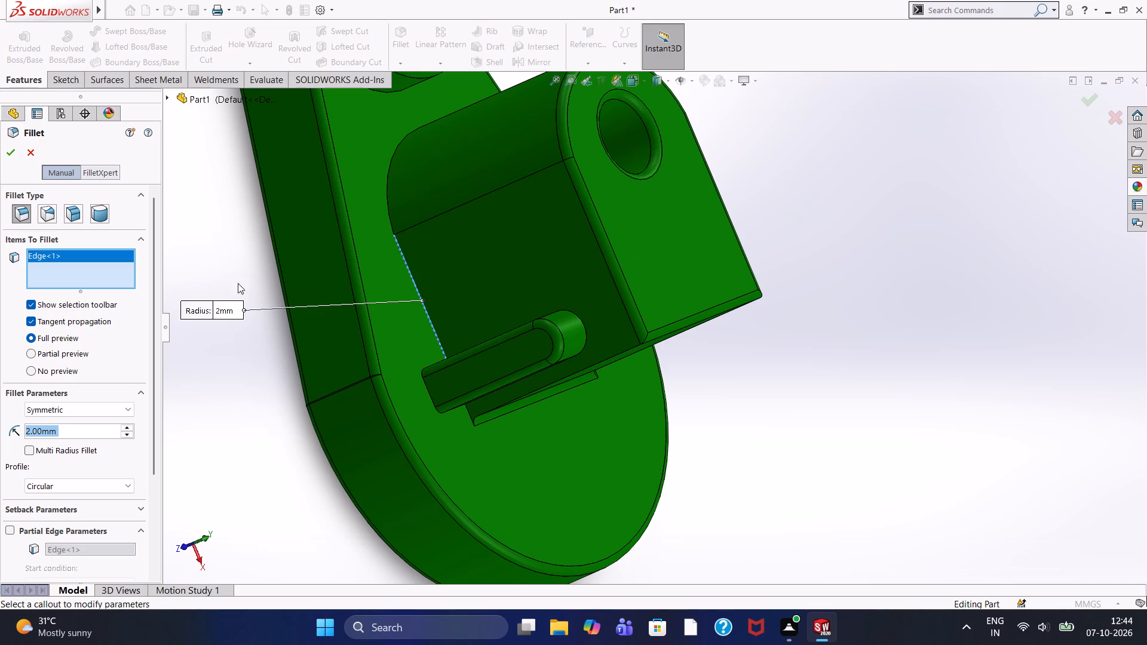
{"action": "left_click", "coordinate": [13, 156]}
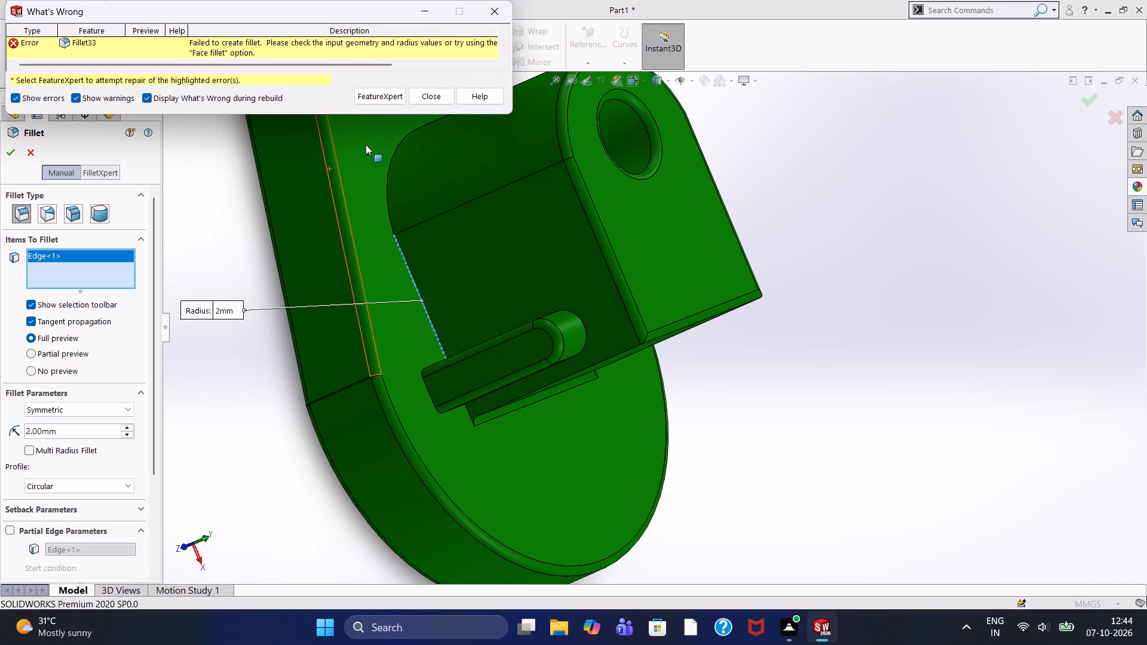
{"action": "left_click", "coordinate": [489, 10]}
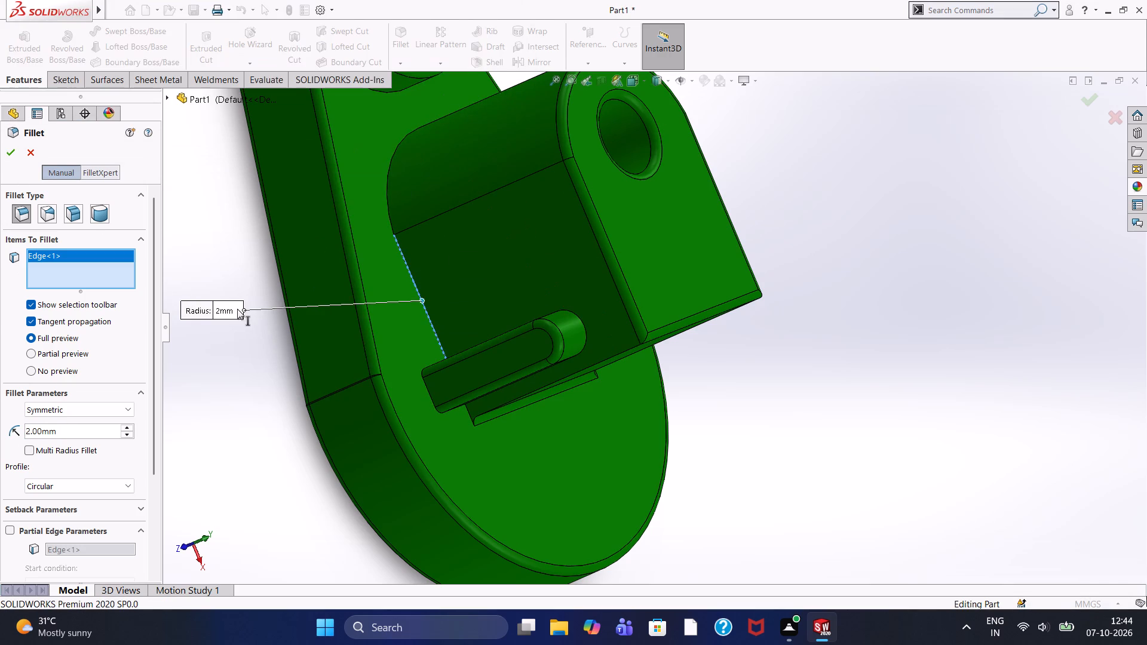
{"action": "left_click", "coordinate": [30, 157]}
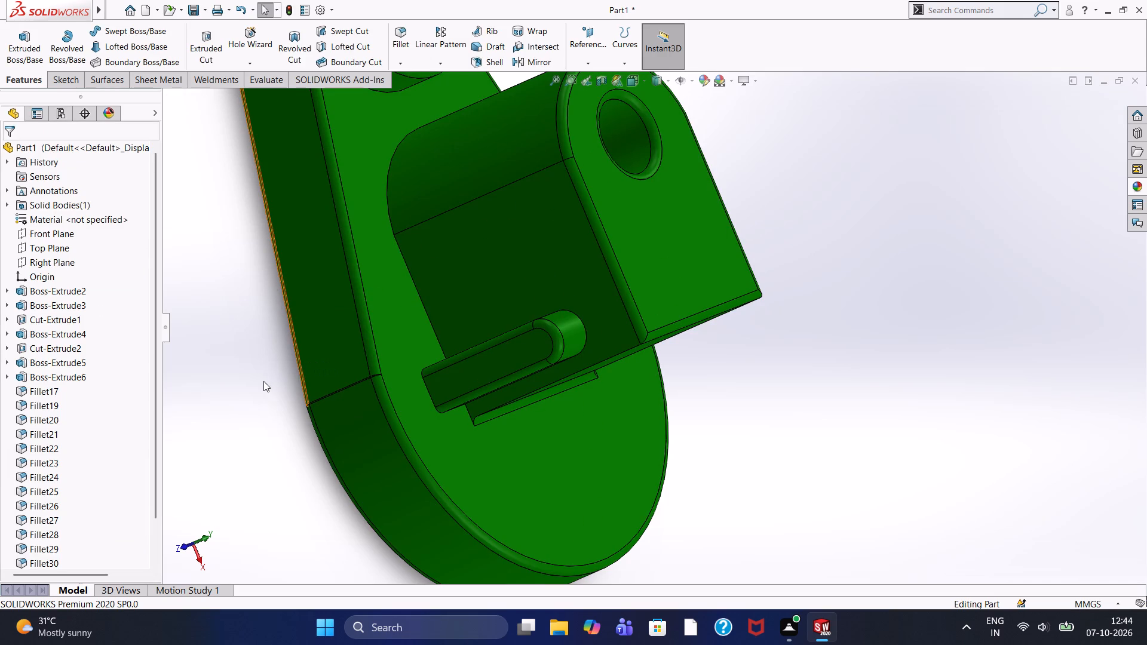
Examine the back of the upright block and both side ribs where they meet the plate.
{"action": "middle_click_drag", "start_coordinate": [238, 391], "coordinate": [189, 328]}
{"action": "scroll", "coordinate": [189, 328], "scroll_direction": "up", "scroll_amount": 2}
{"action": "scroll", "coordinate": [609, 383], "scroll_direction": "down", "scroll_amount": 4}
{"action": "scroll", "coordinate": [602, 370], "scroll_direction": "up", "scroll_amount": 3}
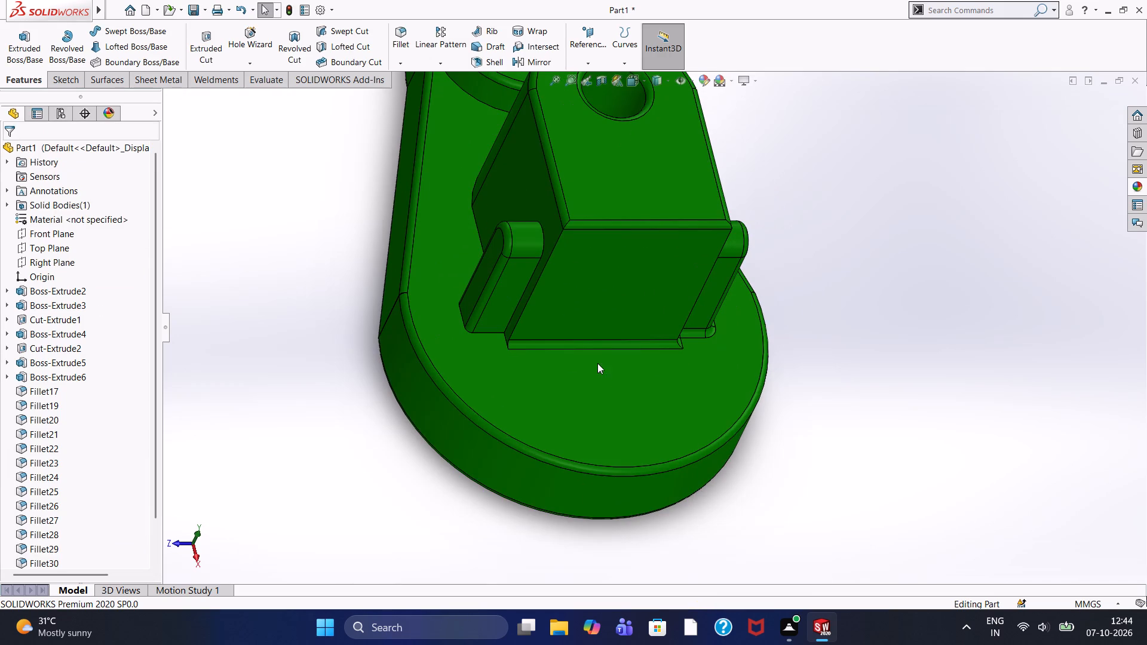
{"action": "middle_click_drag", "start_coordinate": [944, 392], "coordinate": [879, 437]}
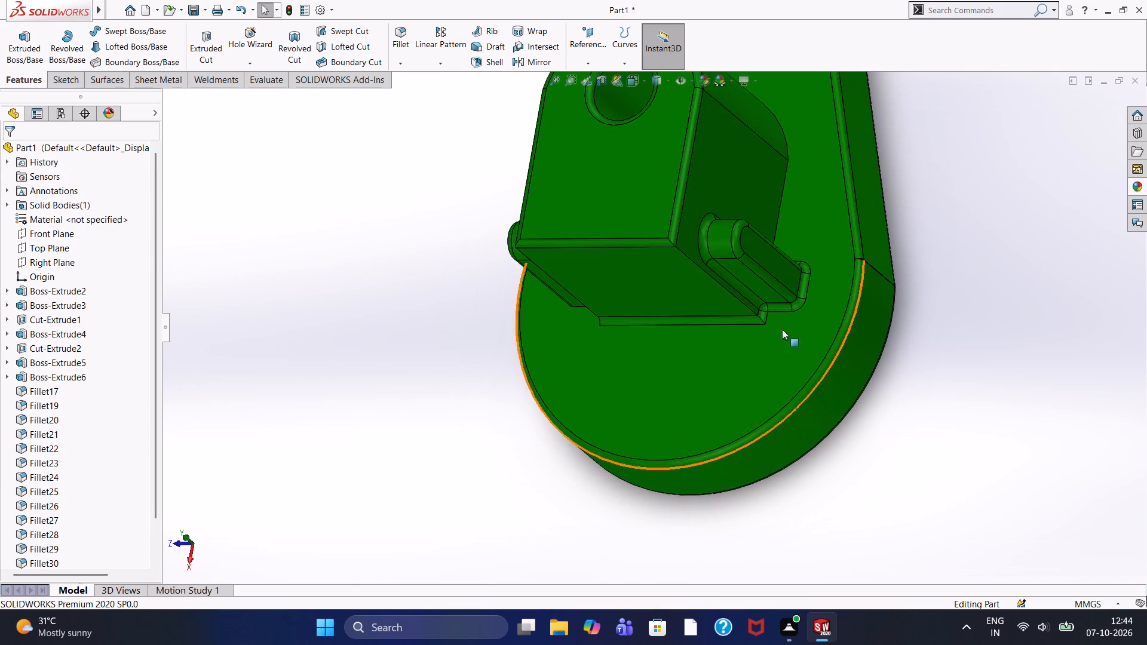
{"action": "scroll", "coordinate": [773, 317], "scroll_direction": "up", "scroll_amount": 2}
{"action": "scroll", "coordinate": [764, 279], "scroll_direction": "down", "scroll_amount": 2}
{"action": "scroll", "coordinate": [765, 286], "scroll_direction": "up", "scroll_amount": 3}
{"action": "scroll", "coordinate": [765, 286], "scroll_direction": "down", "scroll_amount": 4}
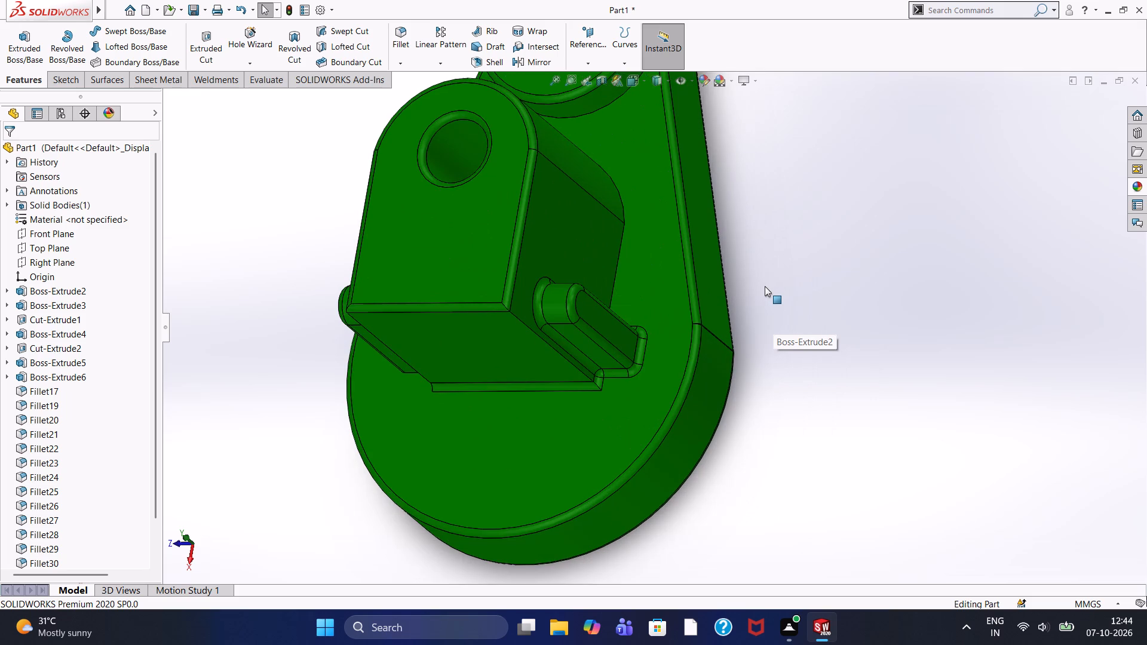
{"action": "scroll", "coordinate": [765, 286], "scroll_direction": "up", "scroll_amount": 1}
{"action": "scroll", "coordinate": [765, 286], "scroll_direction": "down", "scroll_amount": 1}
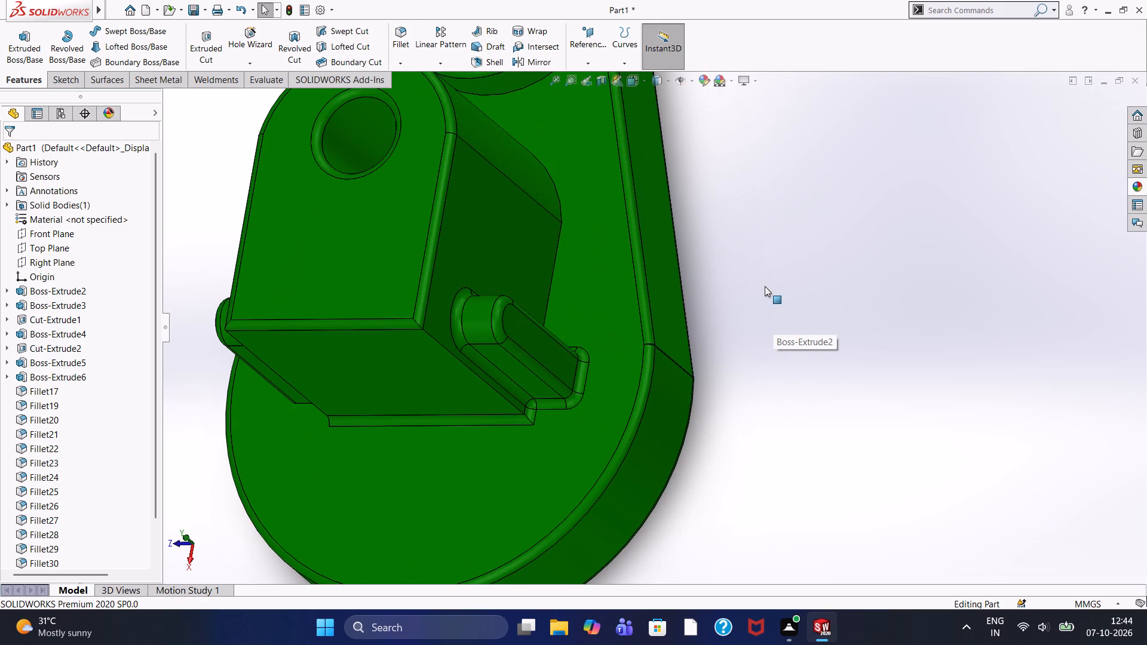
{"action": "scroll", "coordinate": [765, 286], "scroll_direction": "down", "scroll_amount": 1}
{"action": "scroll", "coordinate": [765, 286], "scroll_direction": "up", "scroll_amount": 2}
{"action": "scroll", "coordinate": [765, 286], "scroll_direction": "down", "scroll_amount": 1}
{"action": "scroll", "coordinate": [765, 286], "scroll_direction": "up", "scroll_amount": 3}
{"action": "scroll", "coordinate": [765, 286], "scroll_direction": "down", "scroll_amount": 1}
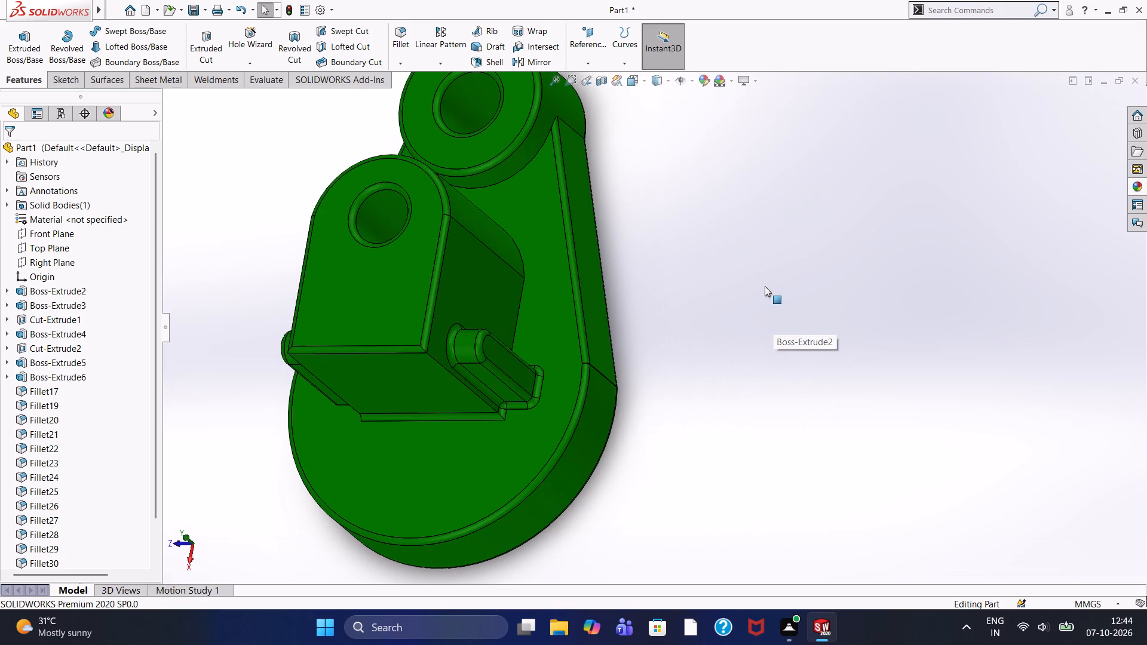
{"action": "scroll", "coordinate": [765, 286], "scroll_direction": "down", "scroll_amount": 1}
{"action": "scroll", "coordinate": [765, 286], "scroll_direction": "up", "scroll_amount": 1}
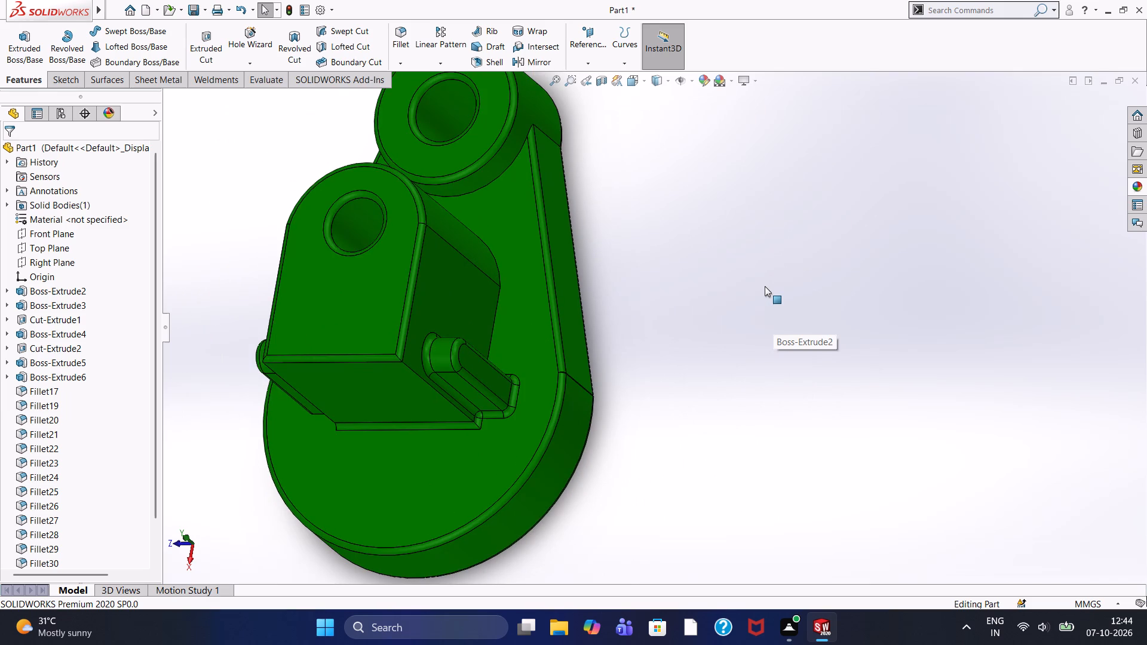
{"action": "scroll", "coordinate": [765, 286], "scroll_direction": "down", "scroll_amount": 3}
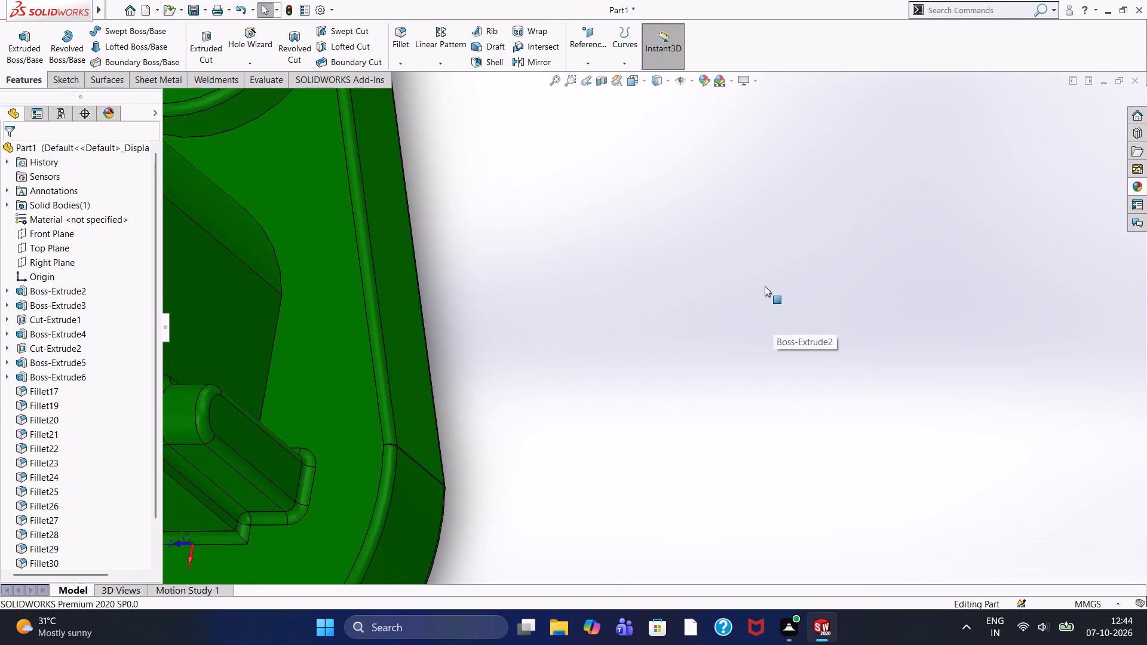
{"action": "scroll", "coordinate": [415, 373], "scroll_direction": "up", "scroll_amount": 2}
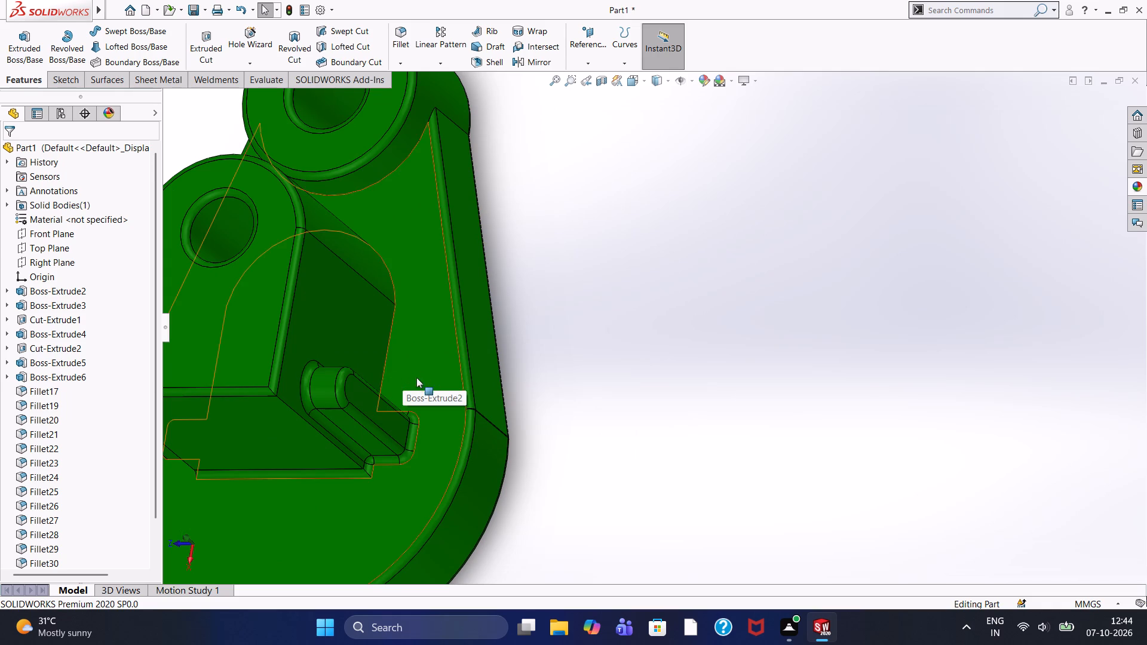
Fillet the curved edge where the upright block's rounded face meets the plate with a 2 mm radius.
{"action": "middle_click_drag", "start_coordinate": [249, 340], "coordinate": [210, 365]}
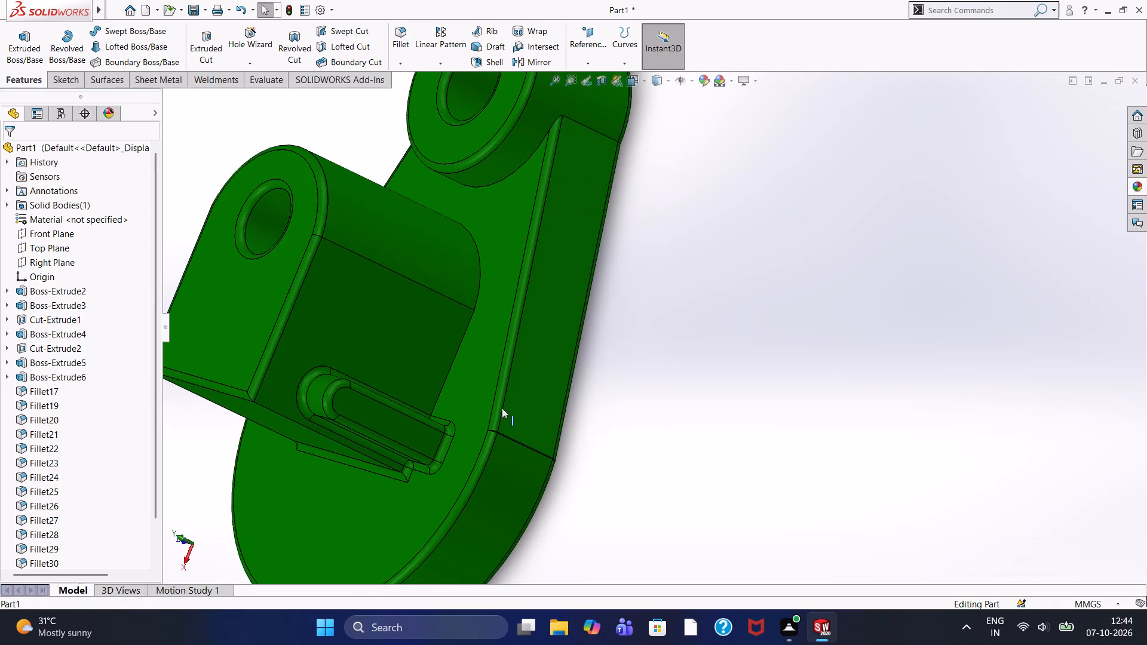
{"action": "scroll", "coordinate": [488, 308], "scroll_direction": "down", "scroll_amount": 6}
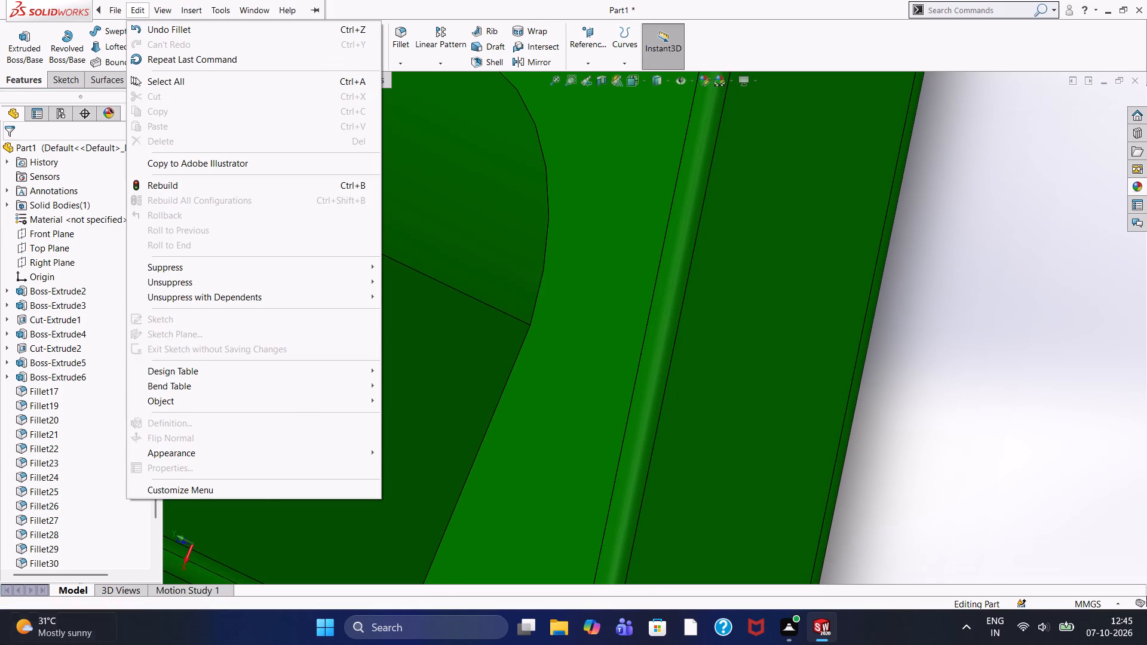
{"action": "left_click", "coordinate": [400, 29]}
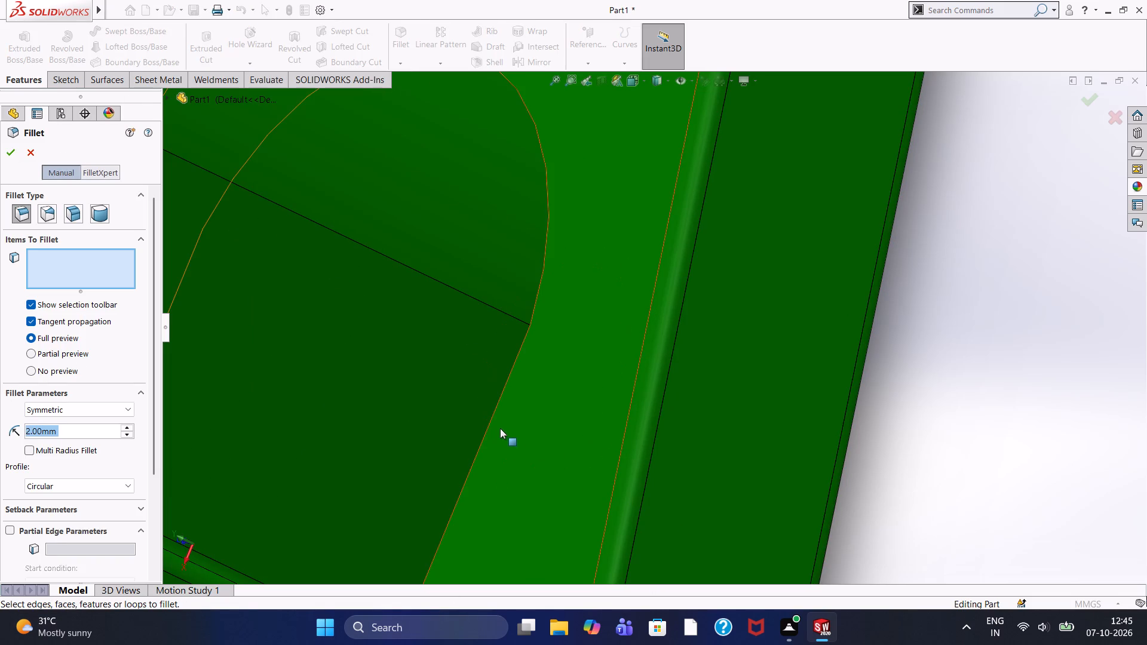
{"action": "left_click", "coordinate": [502, 388]}
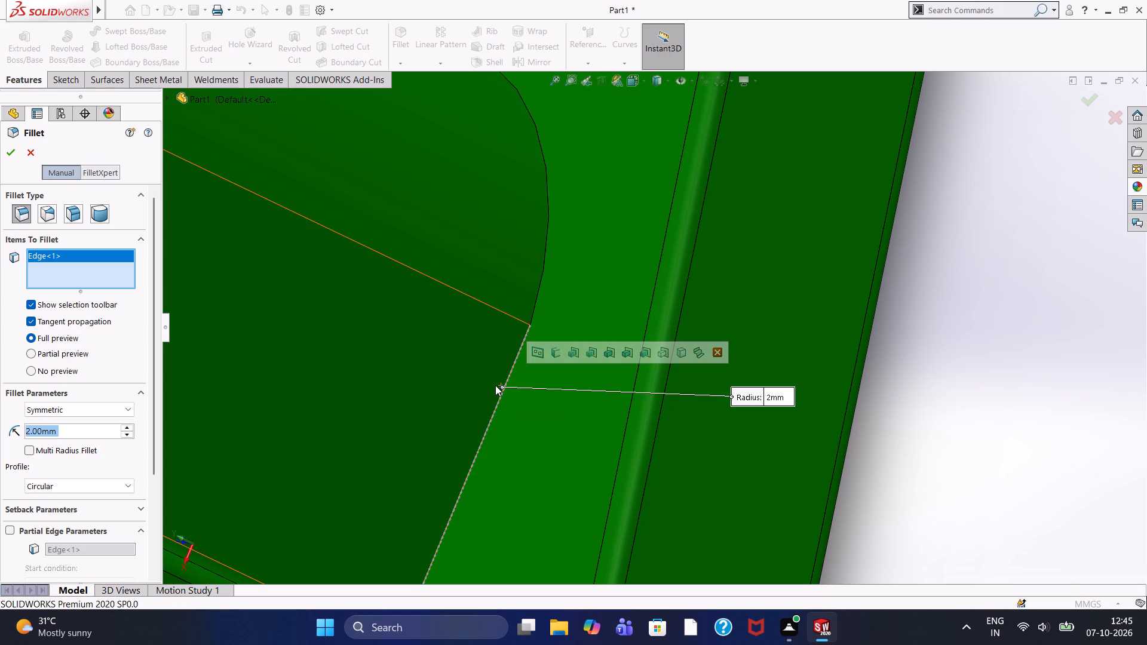
{"action": "right_click", "coordinate": [61, 250]}
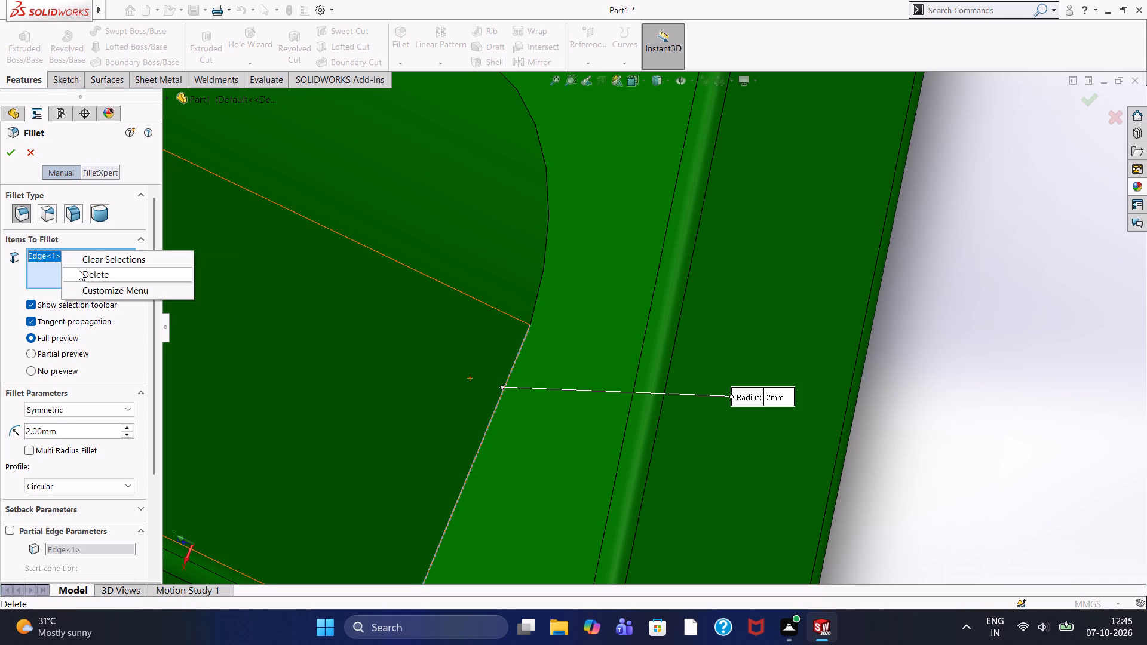
{"action": "left_click", "coordinate": [84, 273]}
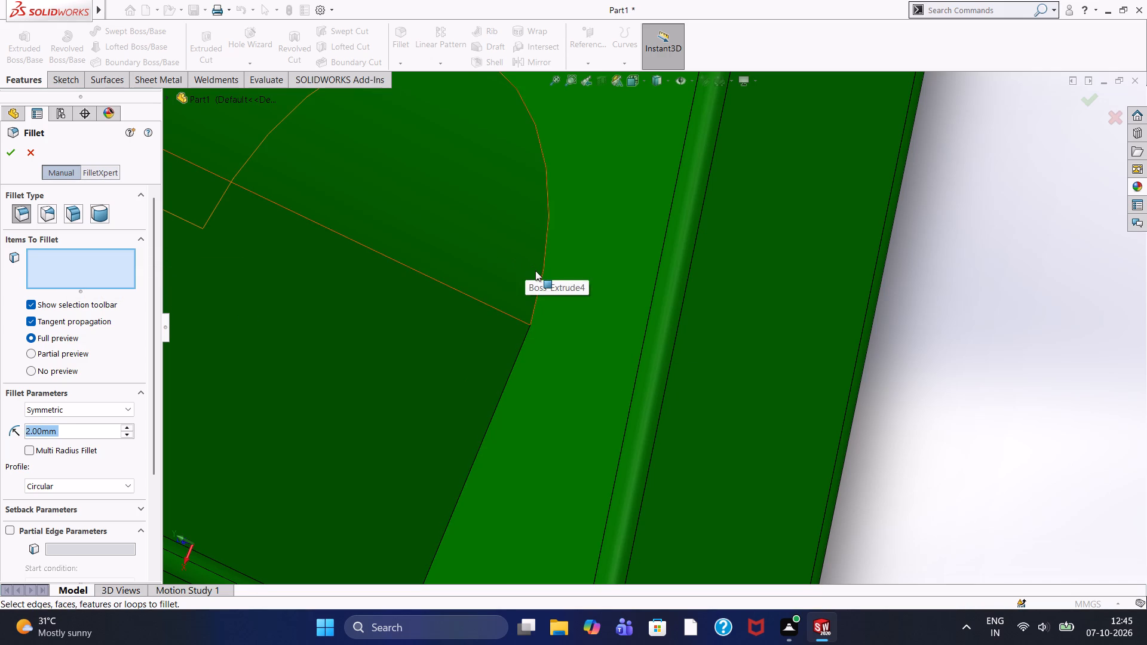
{"action": "left_click", "coordinate": [544, 252]}
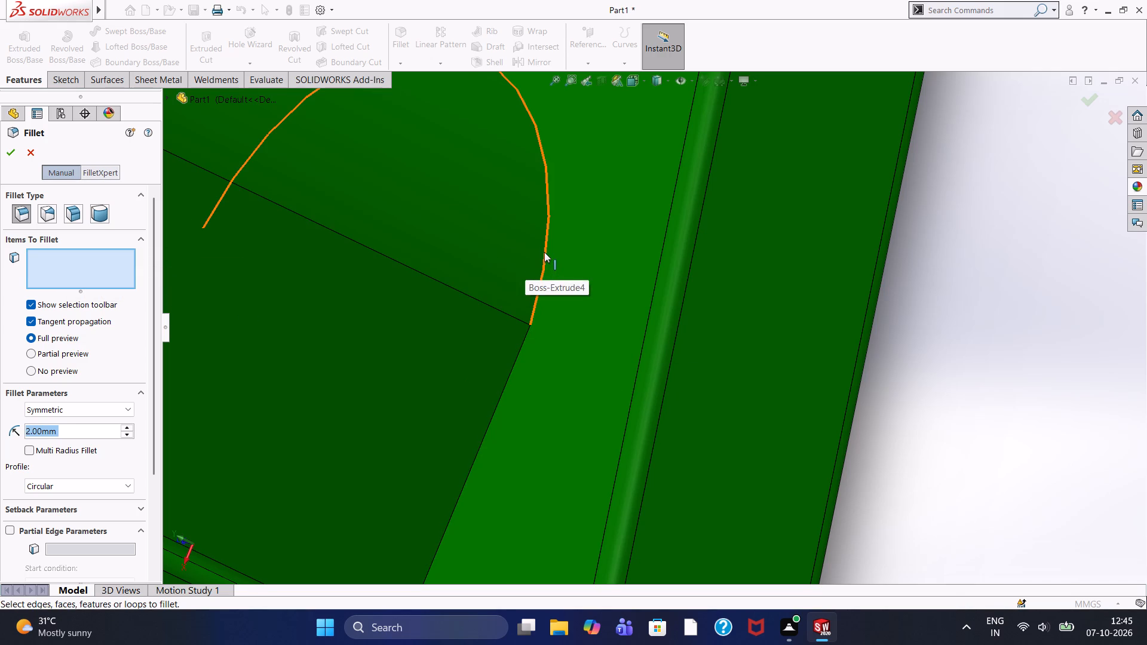
{"action": "left_click", "coordinate": [13, 148]}
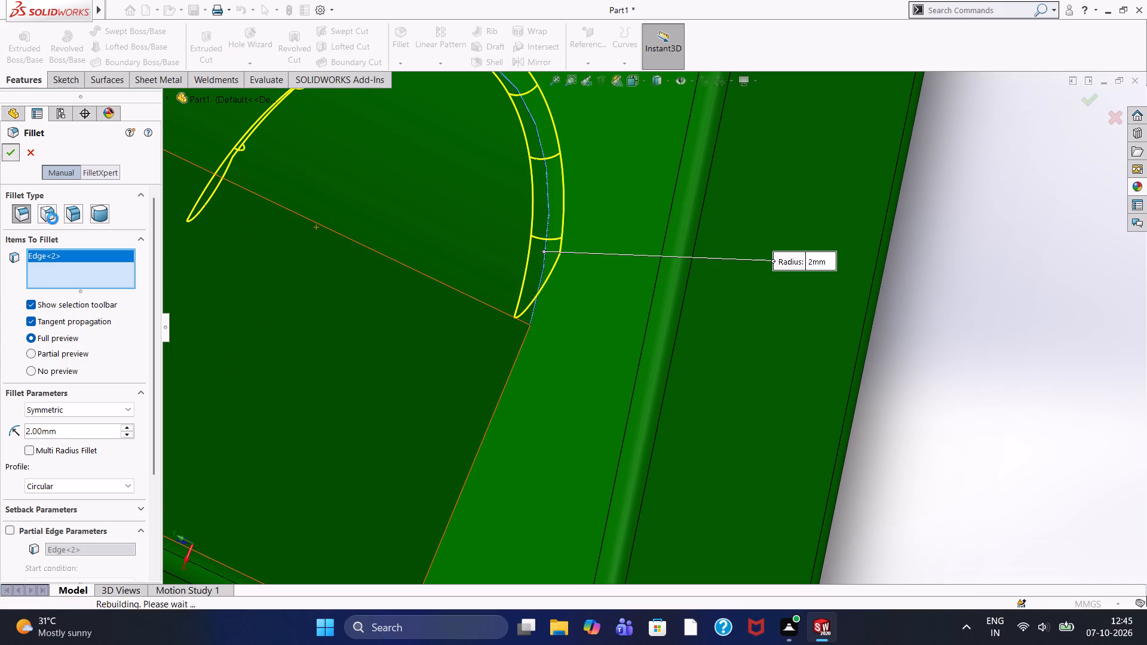
Examine the upright block's base edge and both side ribs where they join the plate for edges still unrounded.
{"action": "scroll", "coordinate": [433, 460], "scroll_direction": "up", "scroll_amount": 5}
{"action": "middle_click_drag", "start_coordinate": [434, 459], "coordinate": [520, 473]}
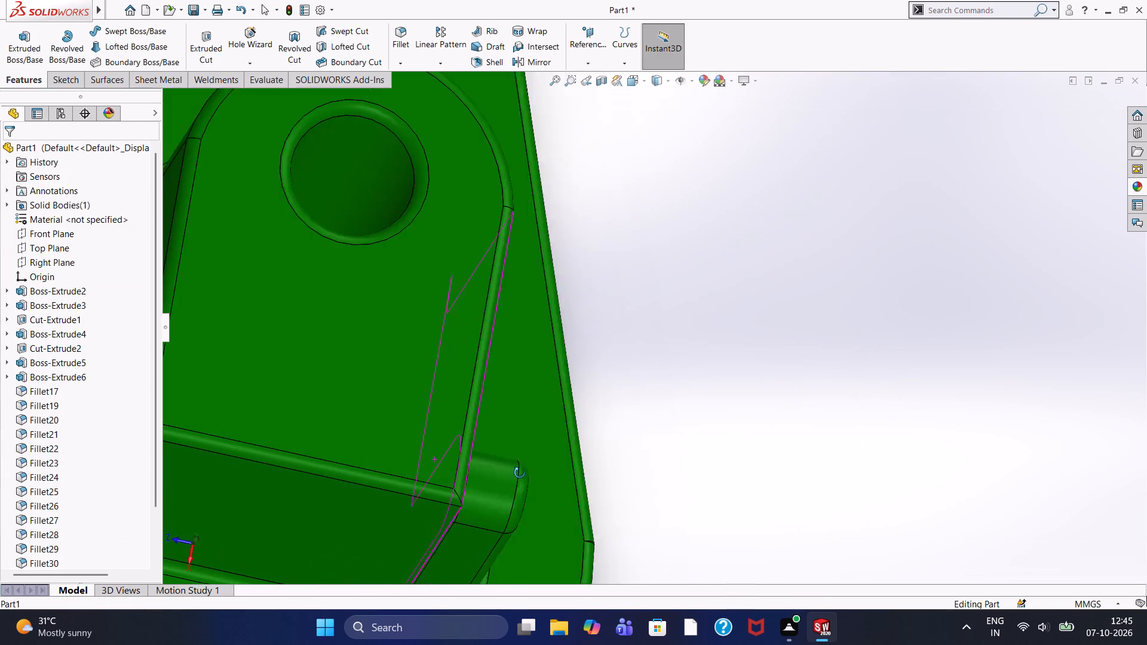
{"action": "middle_click_drag", "start_coordinate": [520, 473], "coordinate": [533, 474]}
{"action": "scroll", "coordinate": [520, 471], "scroll_direction": "up", "scroll_amount": 4}
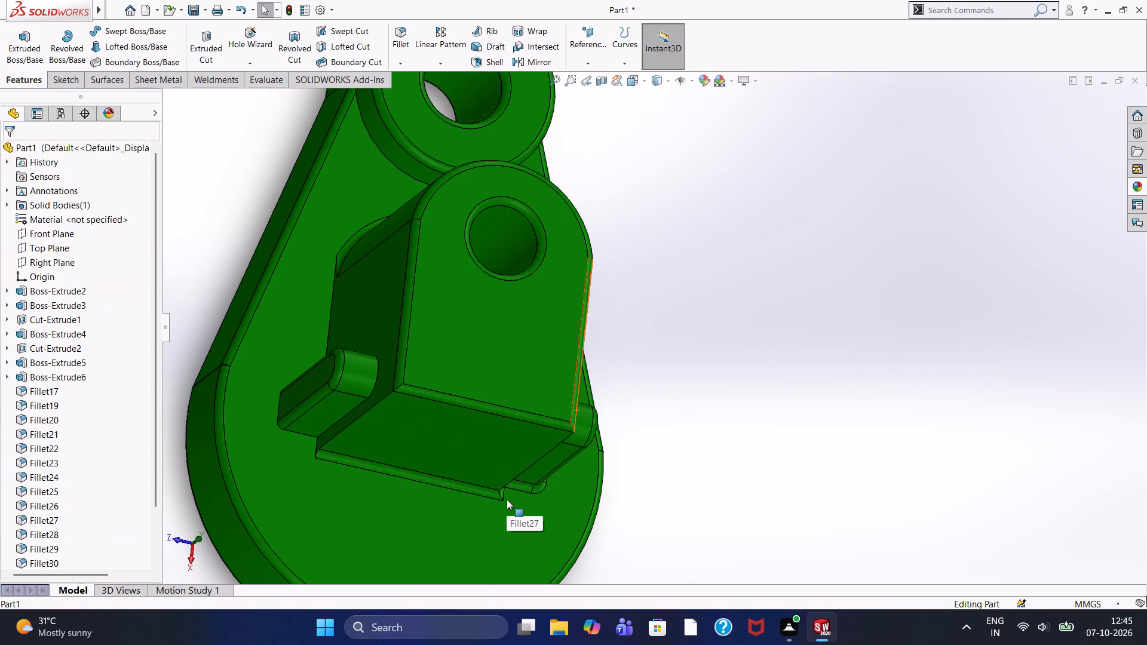
{"action": "scroll", "coordinate": [507, 499], "scroll_direction": "down", "scroll_amount": 3}
{"action": "scroll", "coordinate": [500, 492], "scroll_direction": "up", "scroll_amount": 3}
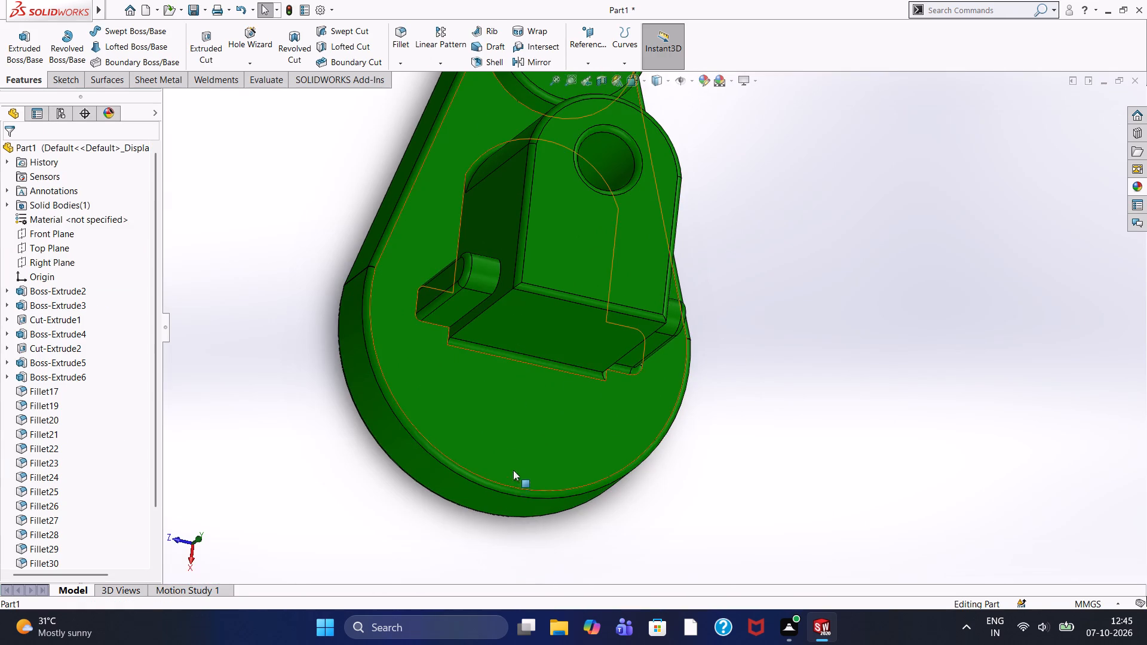
{"action": "scroll", "coordinate": [496, 389], "scroll_direction": "up", "scroll_amount": 4}
{"action": "scroll", "coordinate": [704, 253], "scroll_direction": "down", "scroll_amount": 2}
{"action": "scroll", "coordinate": [614, 322], "scroll_direction": "down", "scroll_amount": 3}
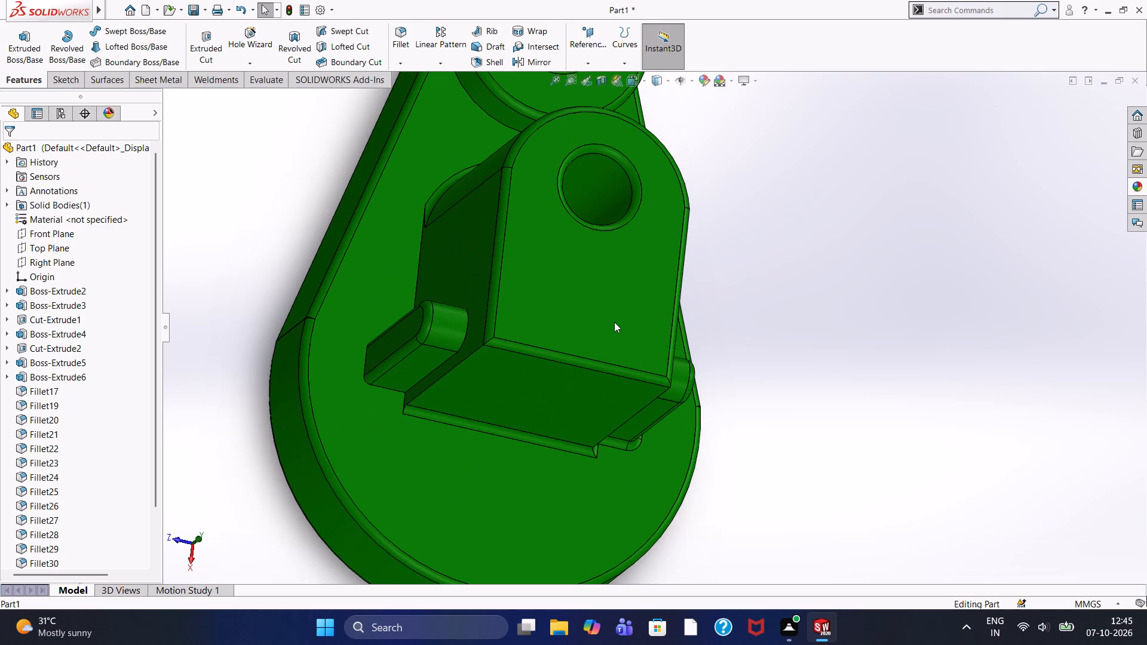
{"action": "scroll", "coordinate": [600, 365], "scroll_direction": "up", "scroll_amount": 3}
{"action": "scroll", "coordinate": [602, 411], "scroll_direction": "down", "scroll_amount": 2}
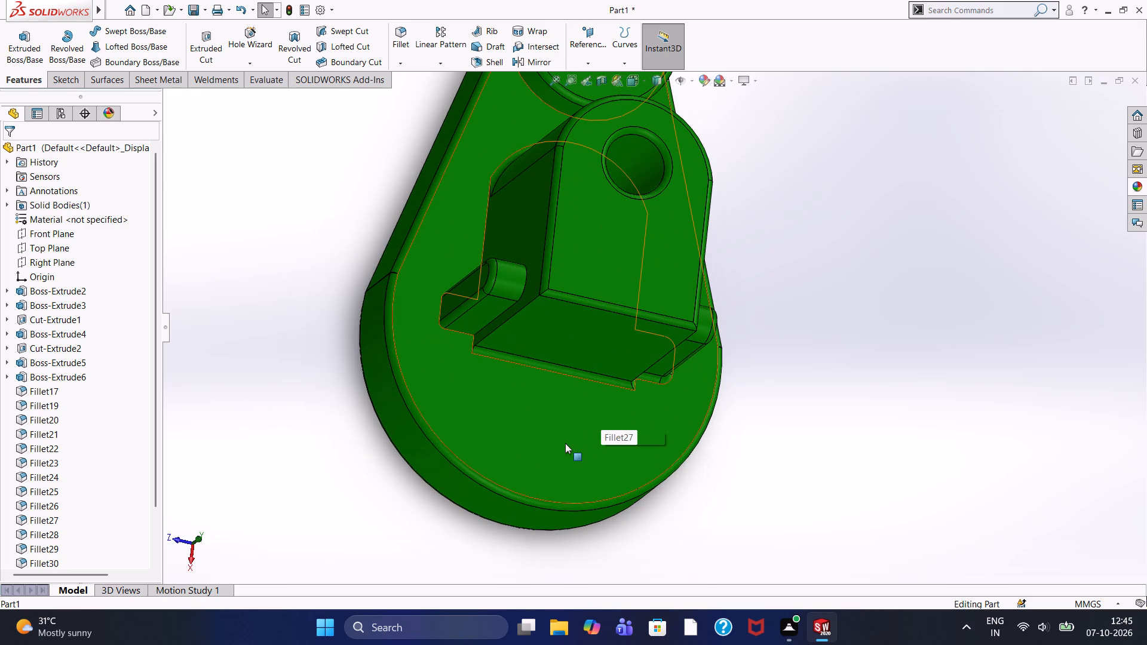
{"action": "middle_click_drag", "start_coordinate": [559, 396], "coordinate": [560, 336]}
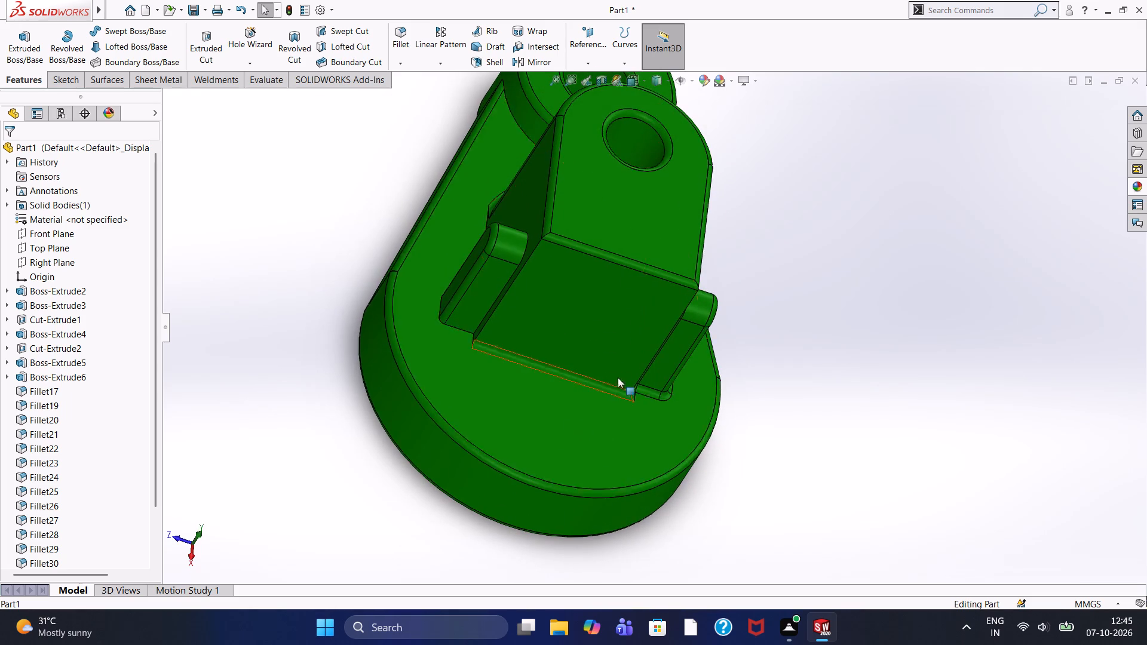
{"action": "scroll", "coordinate": [623, 373], "scroll_direction": "down", "scroll_amount": 12}
{"action": "scroll", "coordinate": [605, 397], "scroll_direction": "up", "scroll_amount": 4}
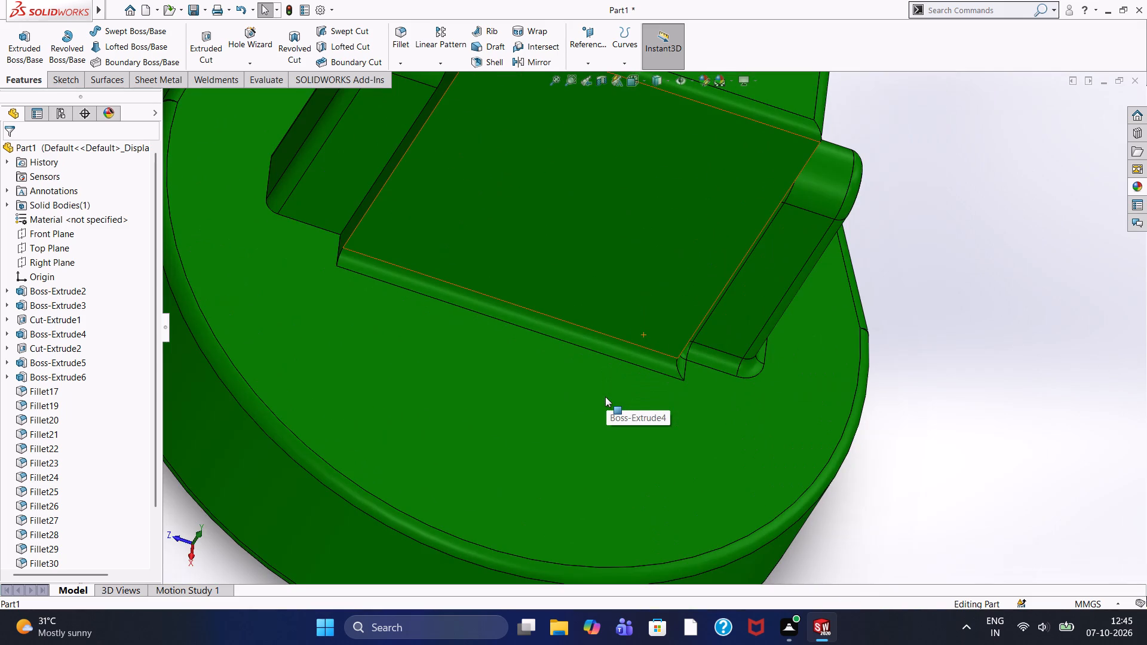
{"action": "scroll", "coordinate": [600, 403], "scroll_direction": "down", "scroll_amount": 2}
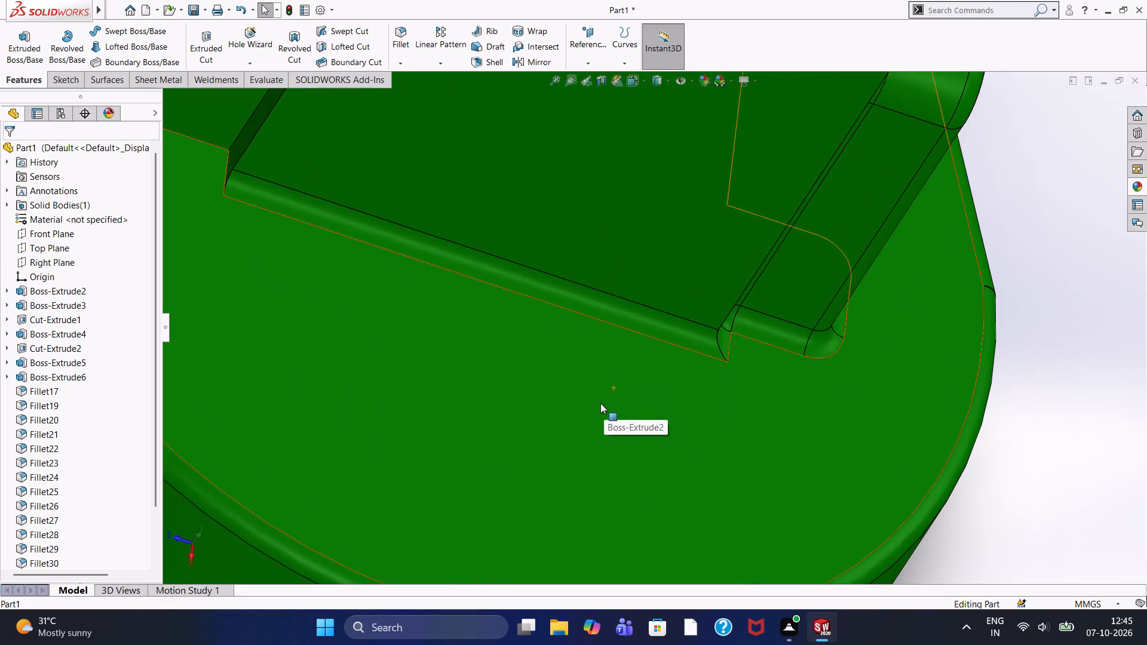
Examine the whole part from several sides, including the plate's underside, the round boss and the block's curved junction.
{"action": "scroll", "coordinate": [600, 403], "scroll_direction": "up", "scroll_amount": 3}
{"action": "scroll", "coordinate": [625, 259], "scroll_direction": "up", "scroll_amount": 7}
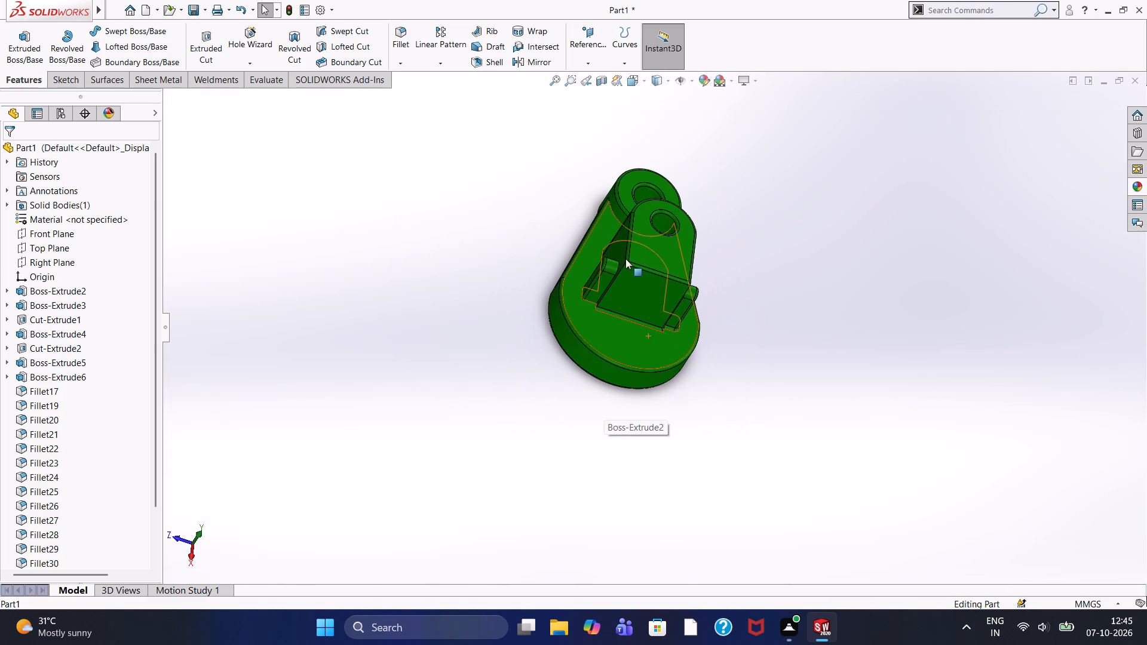
{"action": "scroll", "coordinate": [625, 259], "scroll_direction": "up", "scroll_amount": 1}
{"action": "left_click", "coordinate": [504, 214]}
{"action": "middle_click_drag", "start_coordinate": [503, 214], "coordinate": [419, 267]}
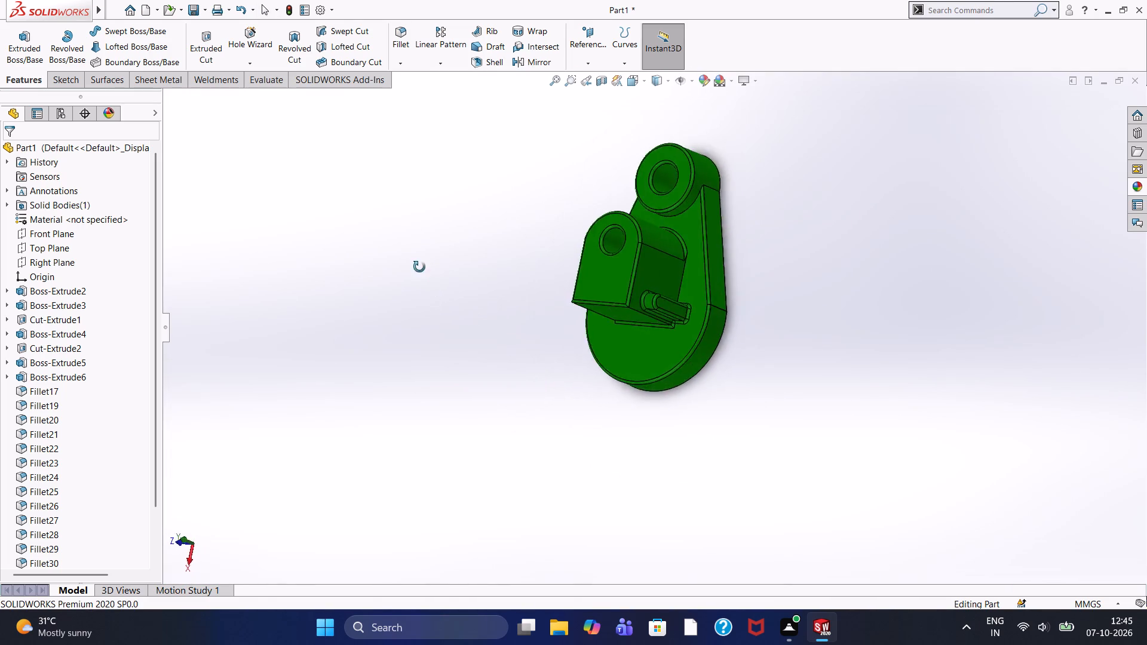
{"action": "middle_click_drag", "start_coordinate": [419, 267], "coordinate": [645, 332]}
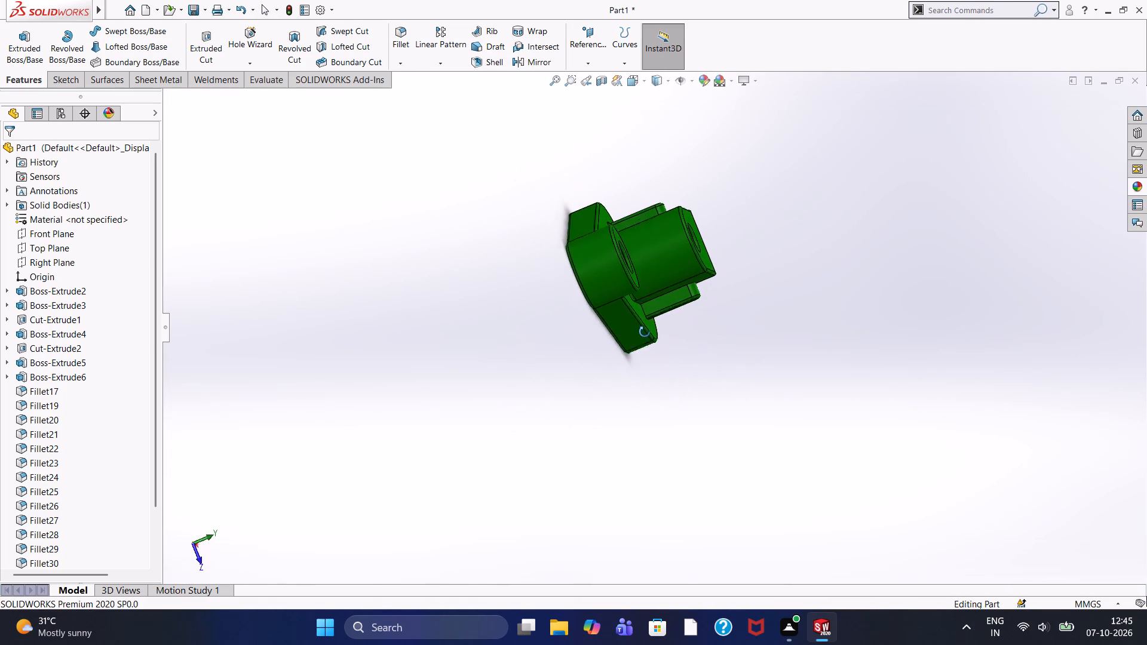
{"action": "middle_click_drag", "start_coordinate": [645, 332], "coordinate": [648, 351]}
{"action": "scroll", "coordinate": [583, 345], "scroll_direction": "down", "scroll_amount": 5}
{"action": "middle_click_drag", "start_coordinate": [576, 344], "coordinate": [586, 336]}
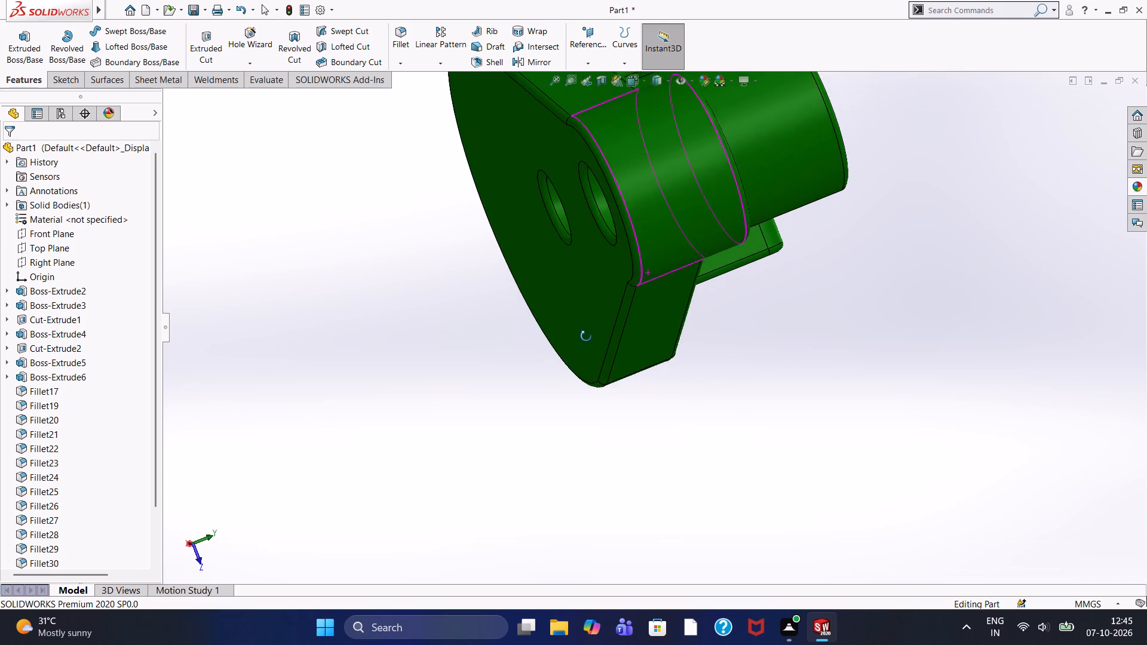
{"action": "middle_click_drag", "start_coordinate": [586, 336], "coordinate": [531, 374]}
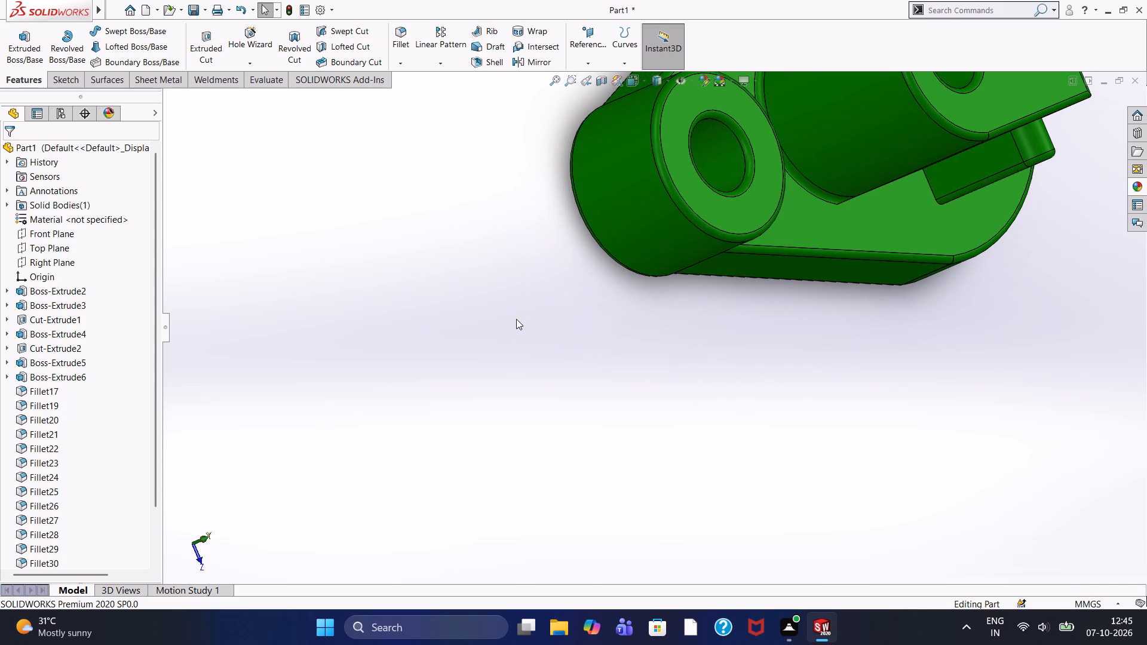
{"action": "scroll", "coordinate": [649, 278], "scroll_direction": "up", "scroll_amount": 4}
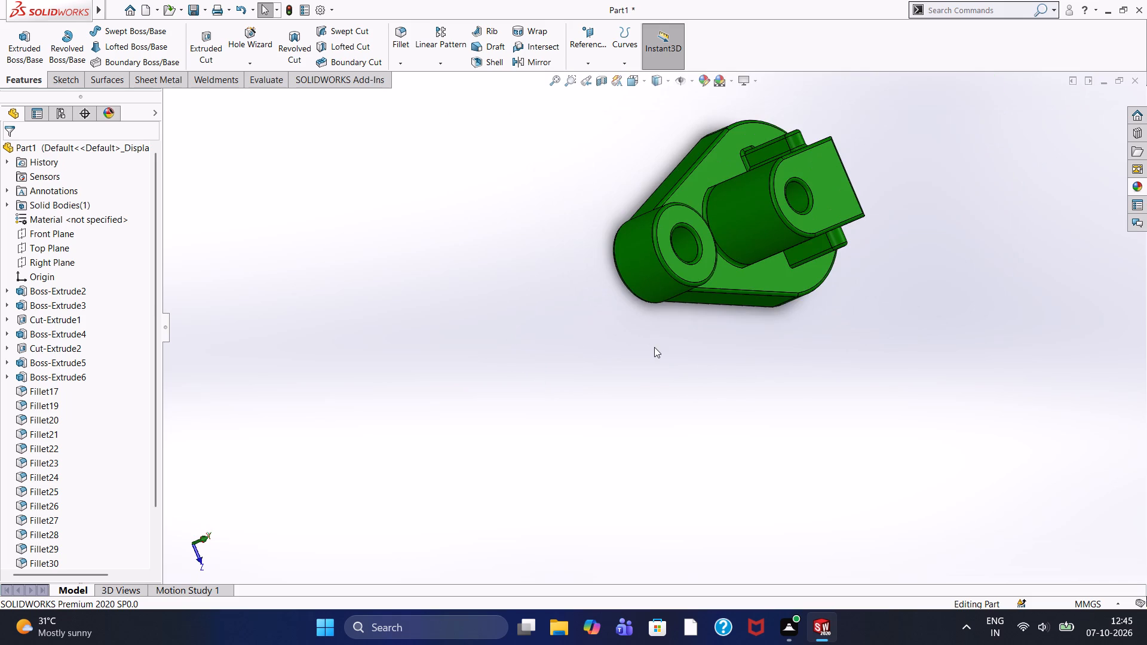
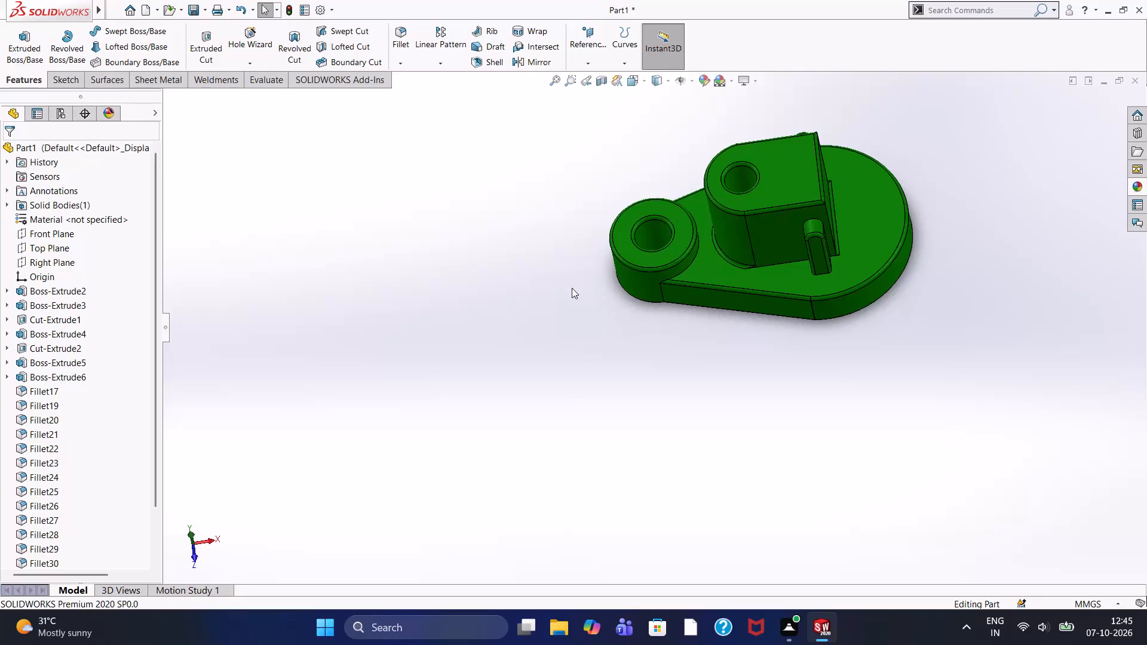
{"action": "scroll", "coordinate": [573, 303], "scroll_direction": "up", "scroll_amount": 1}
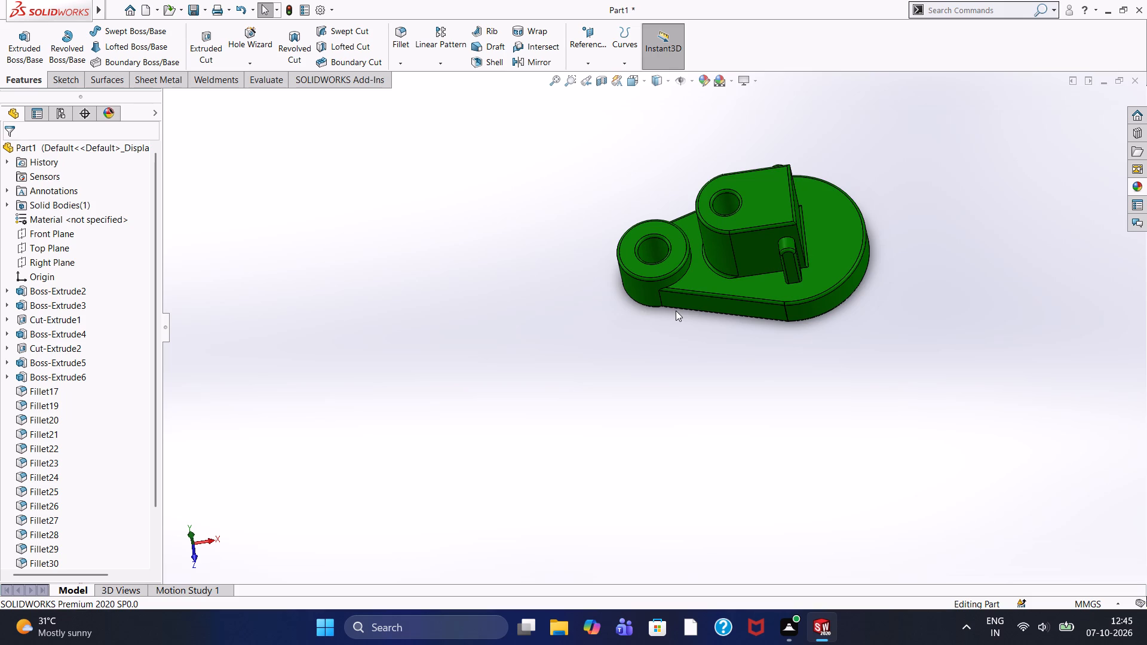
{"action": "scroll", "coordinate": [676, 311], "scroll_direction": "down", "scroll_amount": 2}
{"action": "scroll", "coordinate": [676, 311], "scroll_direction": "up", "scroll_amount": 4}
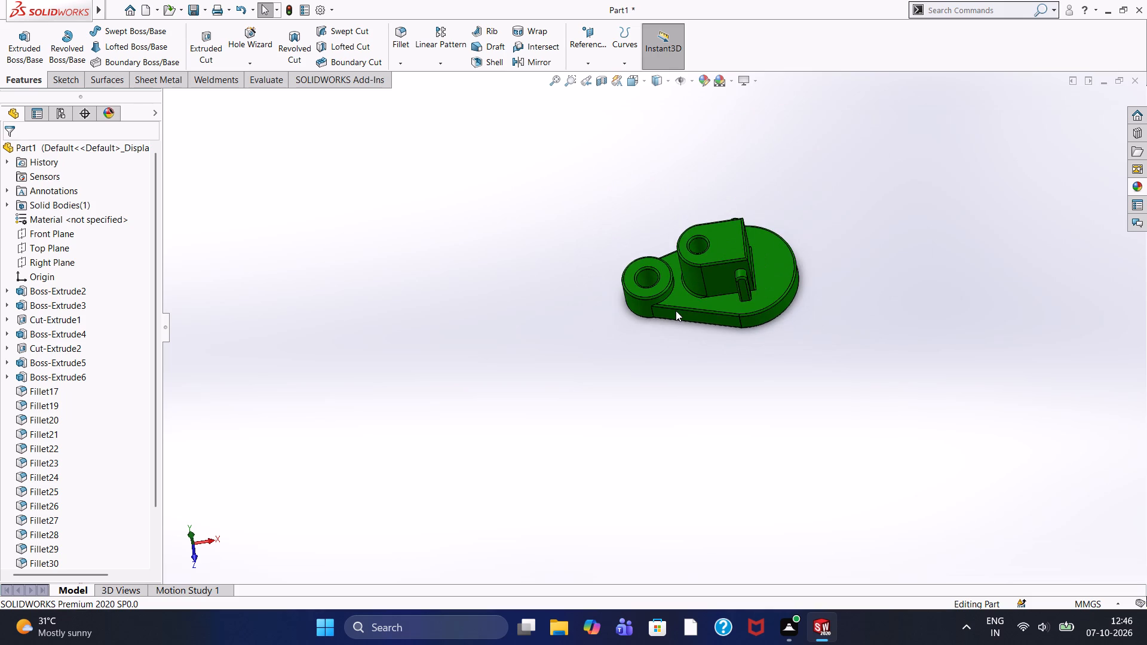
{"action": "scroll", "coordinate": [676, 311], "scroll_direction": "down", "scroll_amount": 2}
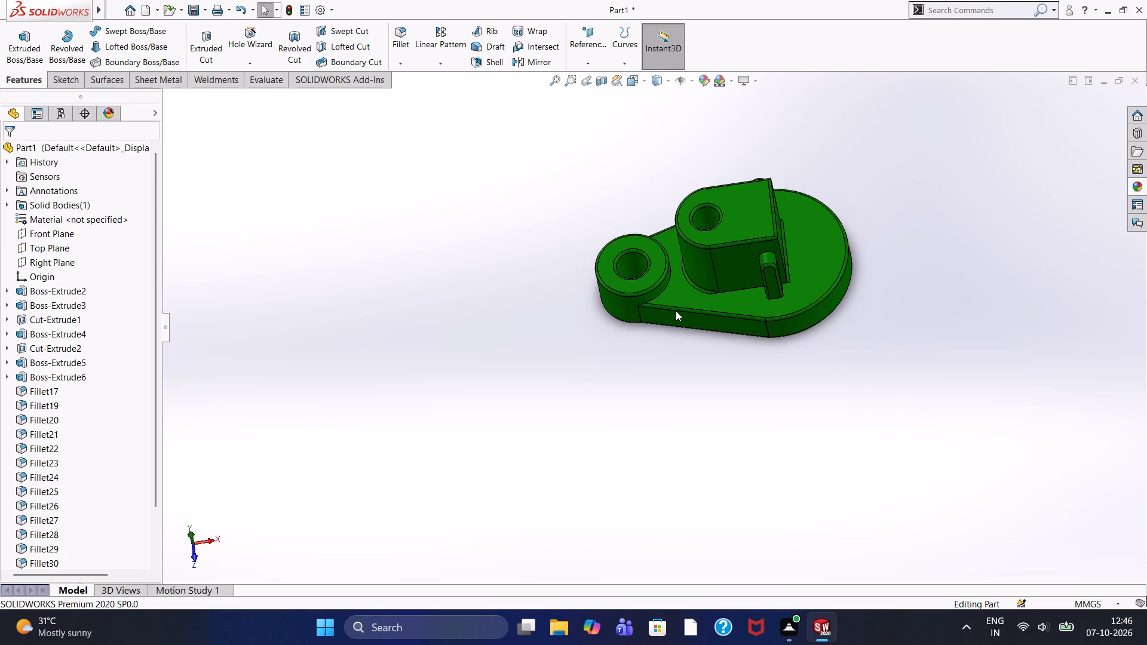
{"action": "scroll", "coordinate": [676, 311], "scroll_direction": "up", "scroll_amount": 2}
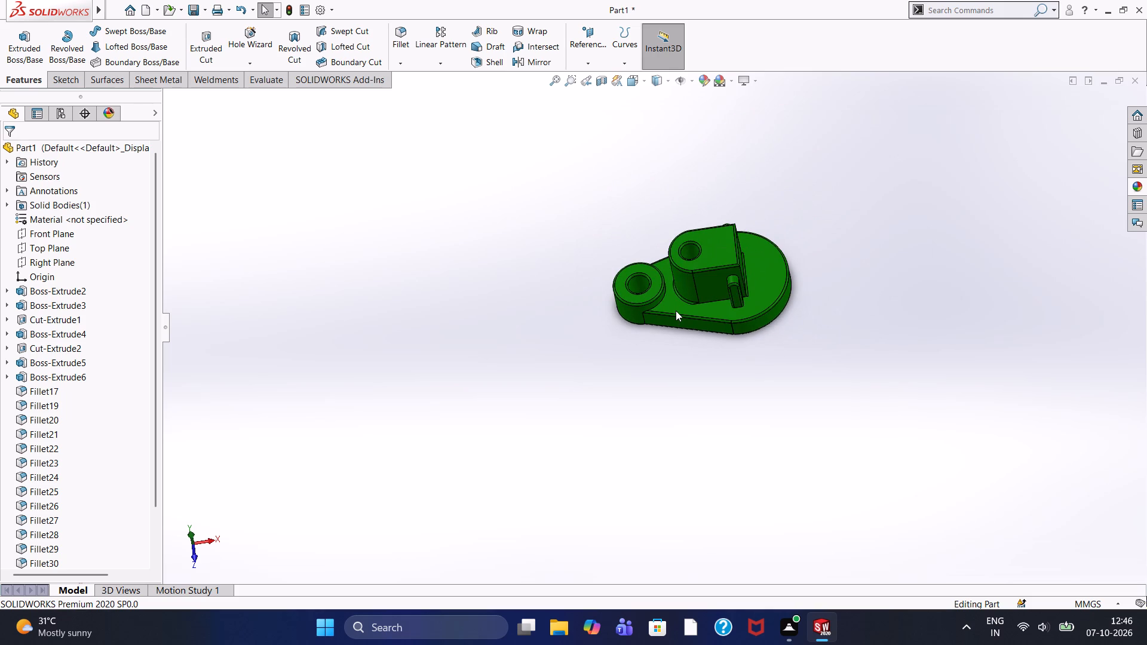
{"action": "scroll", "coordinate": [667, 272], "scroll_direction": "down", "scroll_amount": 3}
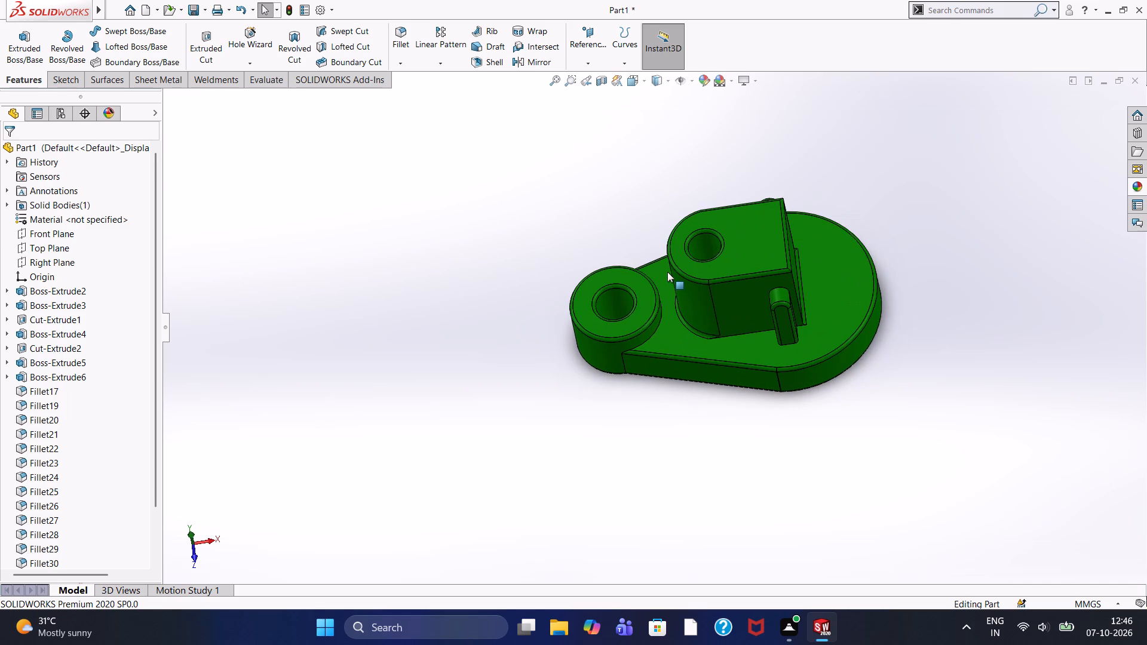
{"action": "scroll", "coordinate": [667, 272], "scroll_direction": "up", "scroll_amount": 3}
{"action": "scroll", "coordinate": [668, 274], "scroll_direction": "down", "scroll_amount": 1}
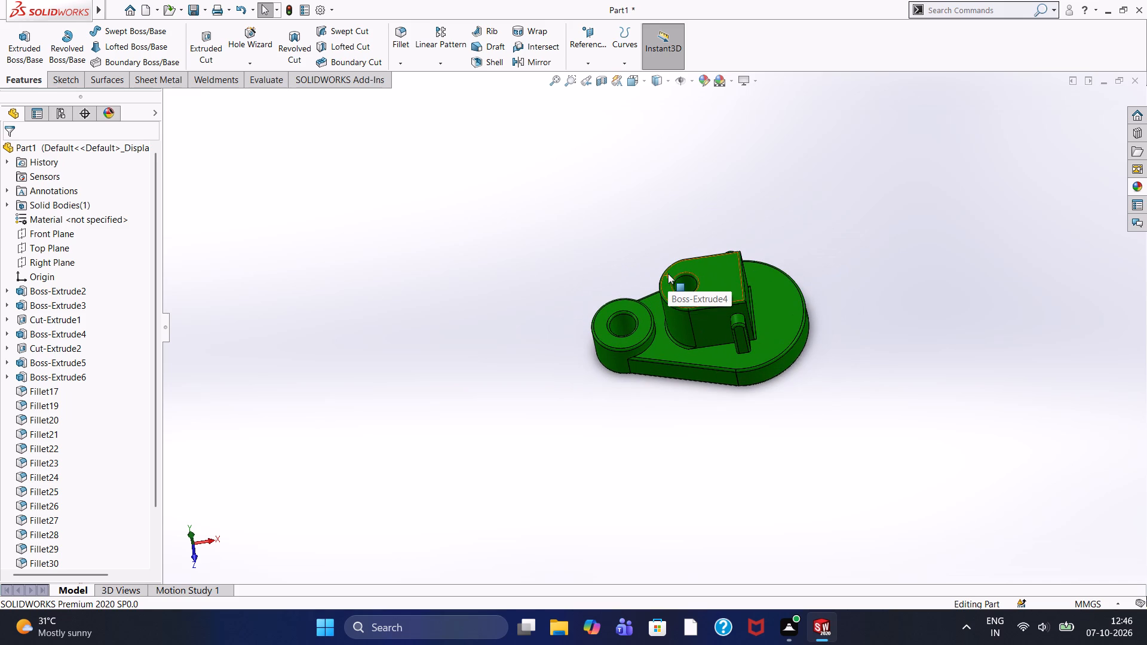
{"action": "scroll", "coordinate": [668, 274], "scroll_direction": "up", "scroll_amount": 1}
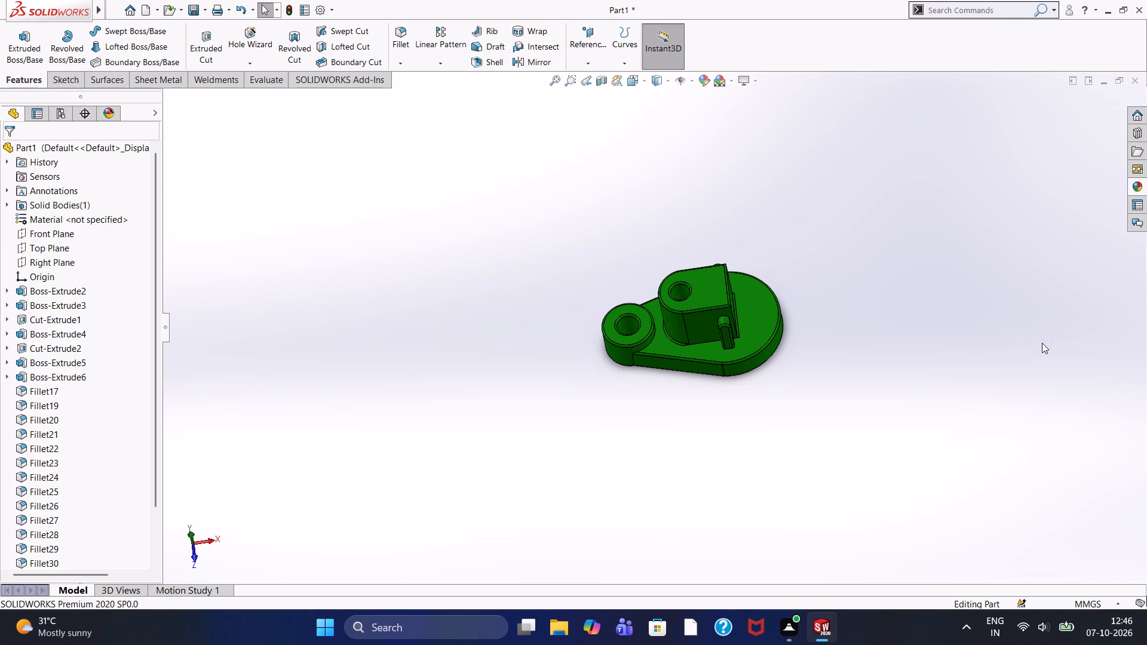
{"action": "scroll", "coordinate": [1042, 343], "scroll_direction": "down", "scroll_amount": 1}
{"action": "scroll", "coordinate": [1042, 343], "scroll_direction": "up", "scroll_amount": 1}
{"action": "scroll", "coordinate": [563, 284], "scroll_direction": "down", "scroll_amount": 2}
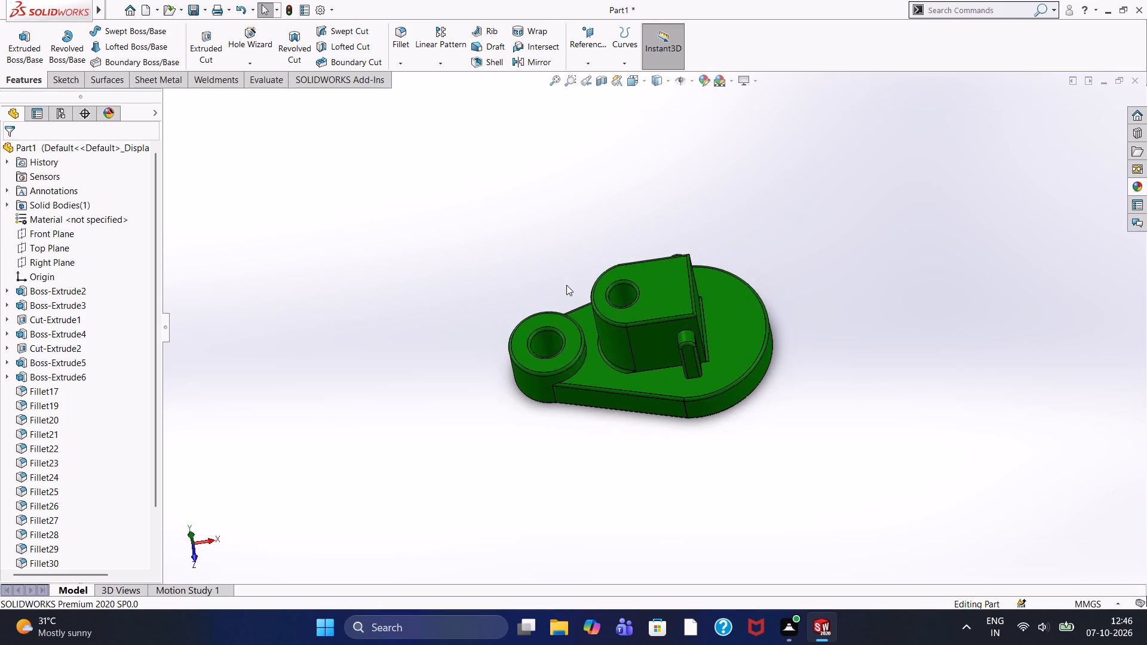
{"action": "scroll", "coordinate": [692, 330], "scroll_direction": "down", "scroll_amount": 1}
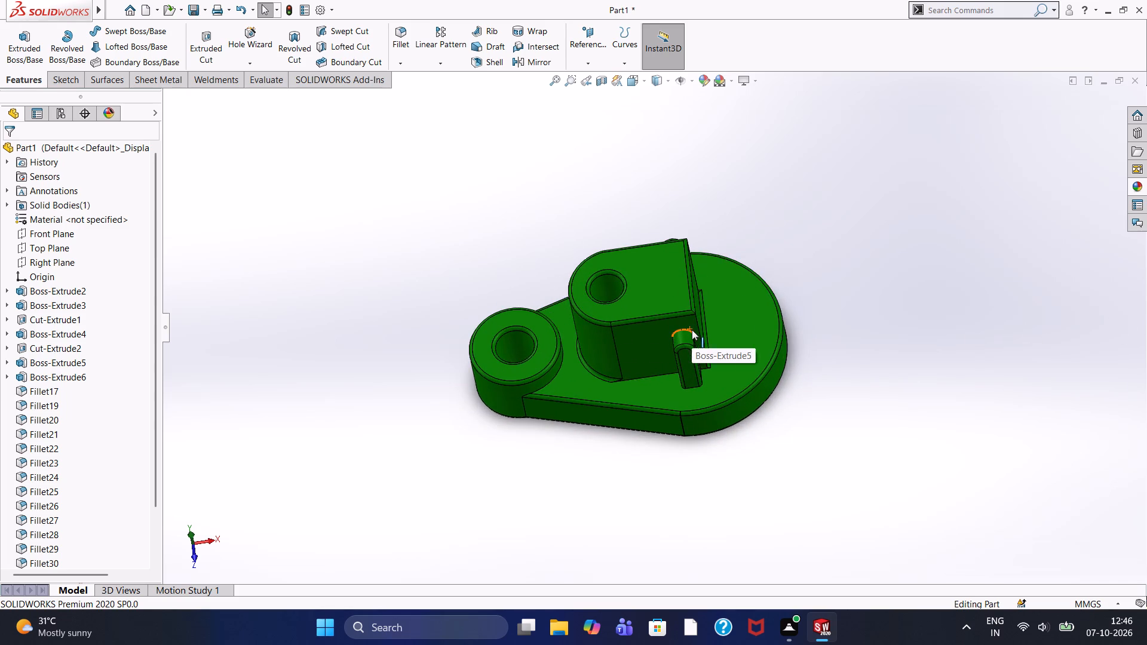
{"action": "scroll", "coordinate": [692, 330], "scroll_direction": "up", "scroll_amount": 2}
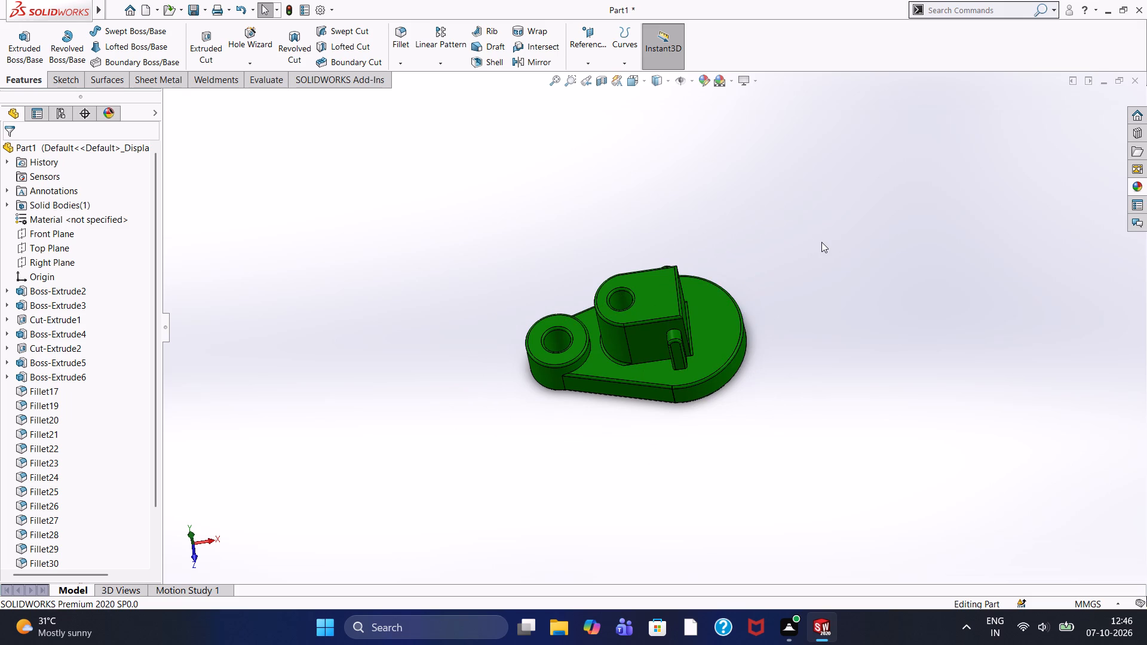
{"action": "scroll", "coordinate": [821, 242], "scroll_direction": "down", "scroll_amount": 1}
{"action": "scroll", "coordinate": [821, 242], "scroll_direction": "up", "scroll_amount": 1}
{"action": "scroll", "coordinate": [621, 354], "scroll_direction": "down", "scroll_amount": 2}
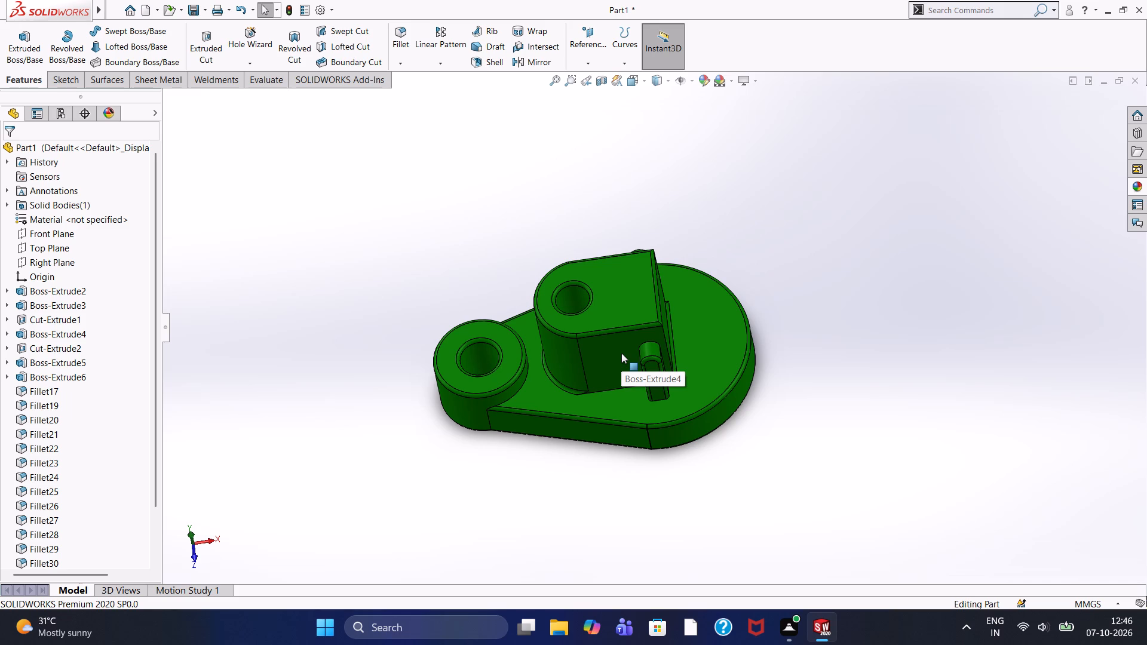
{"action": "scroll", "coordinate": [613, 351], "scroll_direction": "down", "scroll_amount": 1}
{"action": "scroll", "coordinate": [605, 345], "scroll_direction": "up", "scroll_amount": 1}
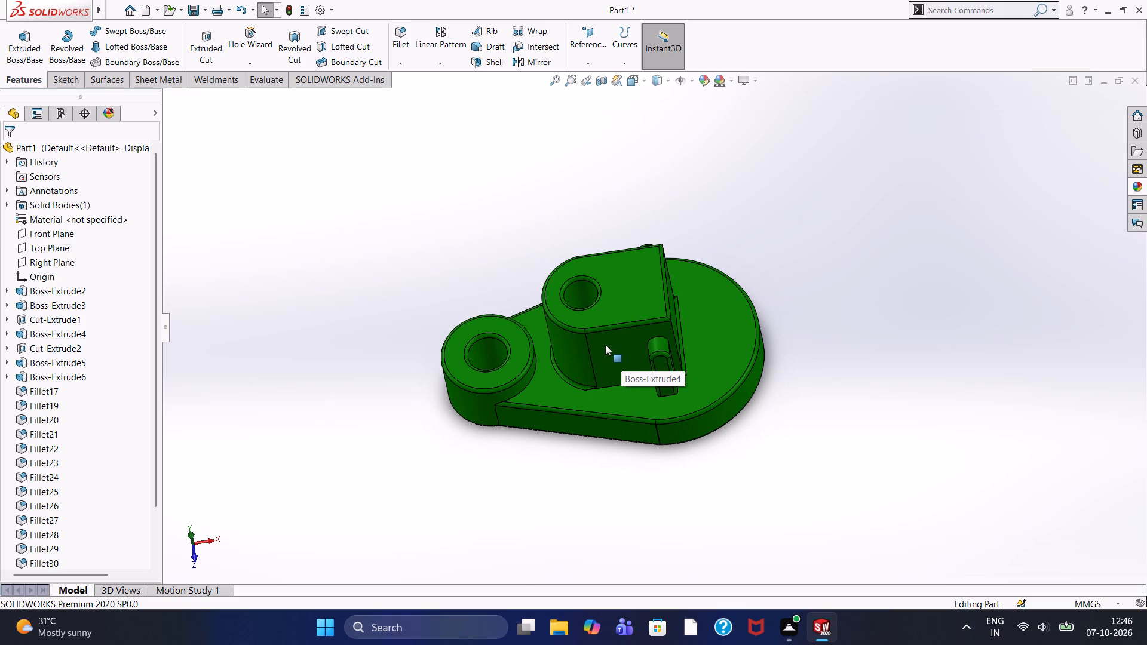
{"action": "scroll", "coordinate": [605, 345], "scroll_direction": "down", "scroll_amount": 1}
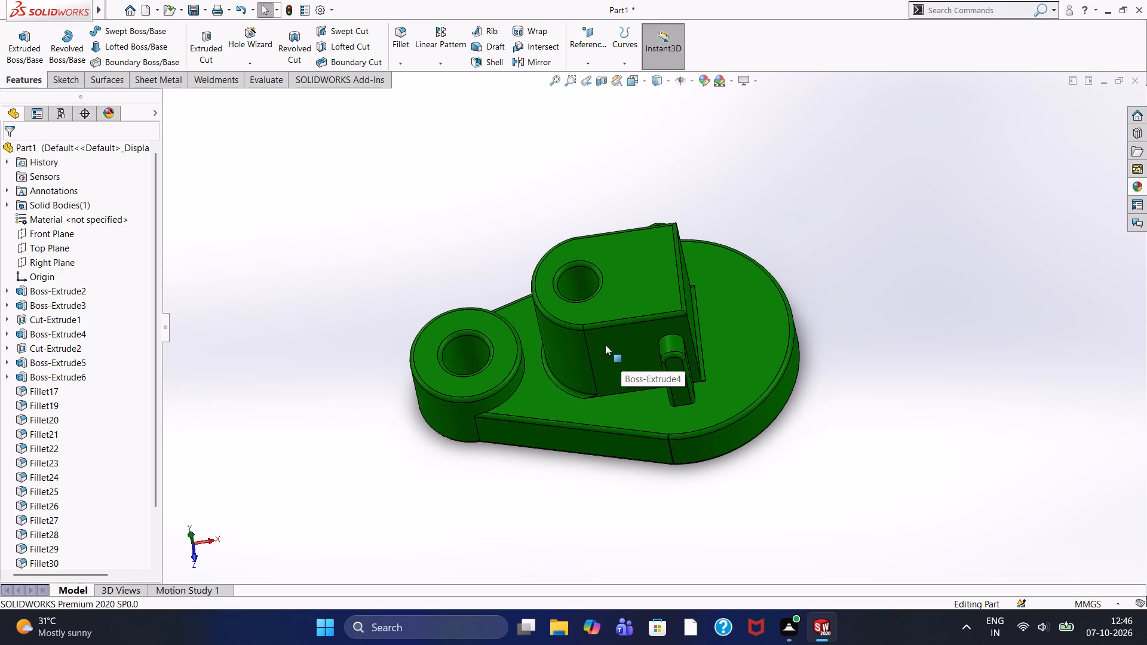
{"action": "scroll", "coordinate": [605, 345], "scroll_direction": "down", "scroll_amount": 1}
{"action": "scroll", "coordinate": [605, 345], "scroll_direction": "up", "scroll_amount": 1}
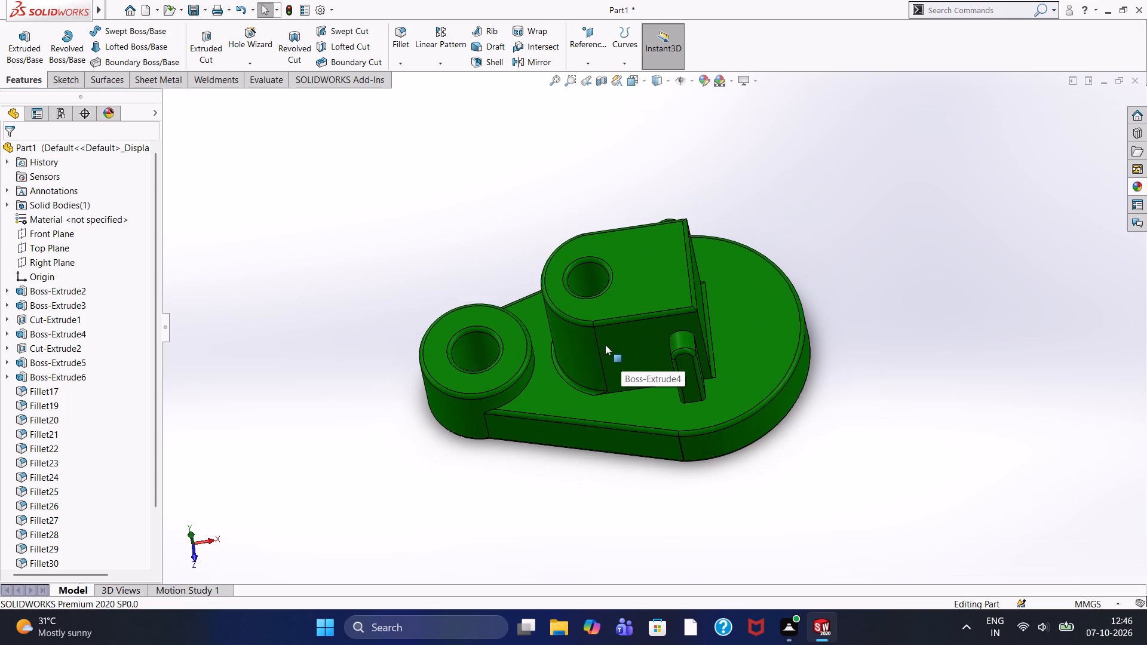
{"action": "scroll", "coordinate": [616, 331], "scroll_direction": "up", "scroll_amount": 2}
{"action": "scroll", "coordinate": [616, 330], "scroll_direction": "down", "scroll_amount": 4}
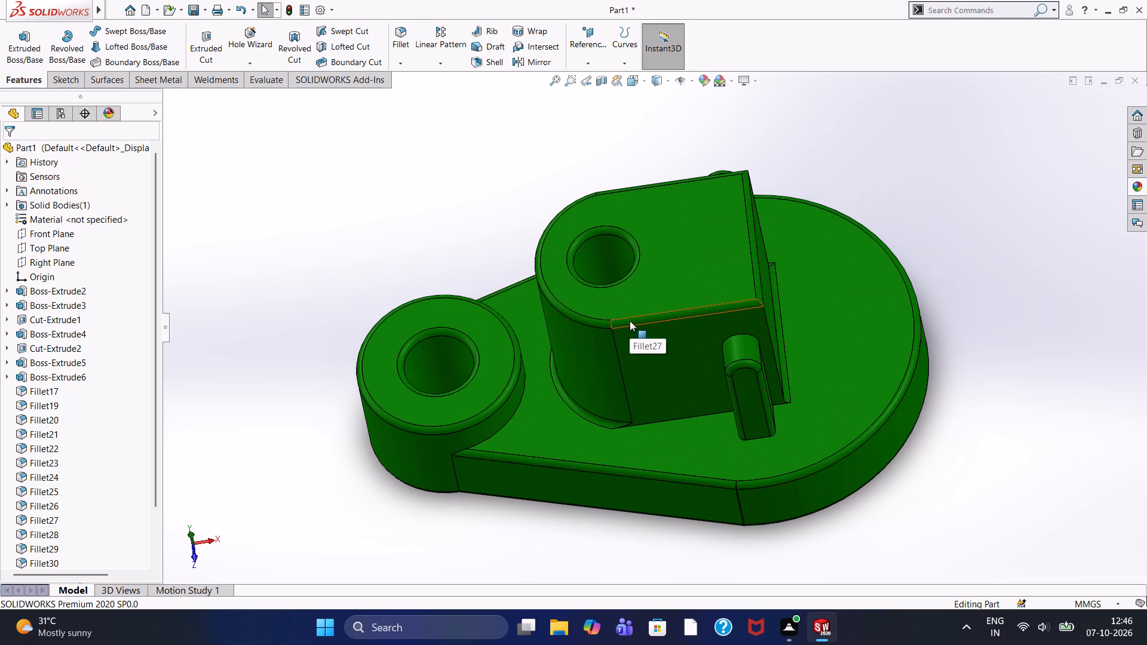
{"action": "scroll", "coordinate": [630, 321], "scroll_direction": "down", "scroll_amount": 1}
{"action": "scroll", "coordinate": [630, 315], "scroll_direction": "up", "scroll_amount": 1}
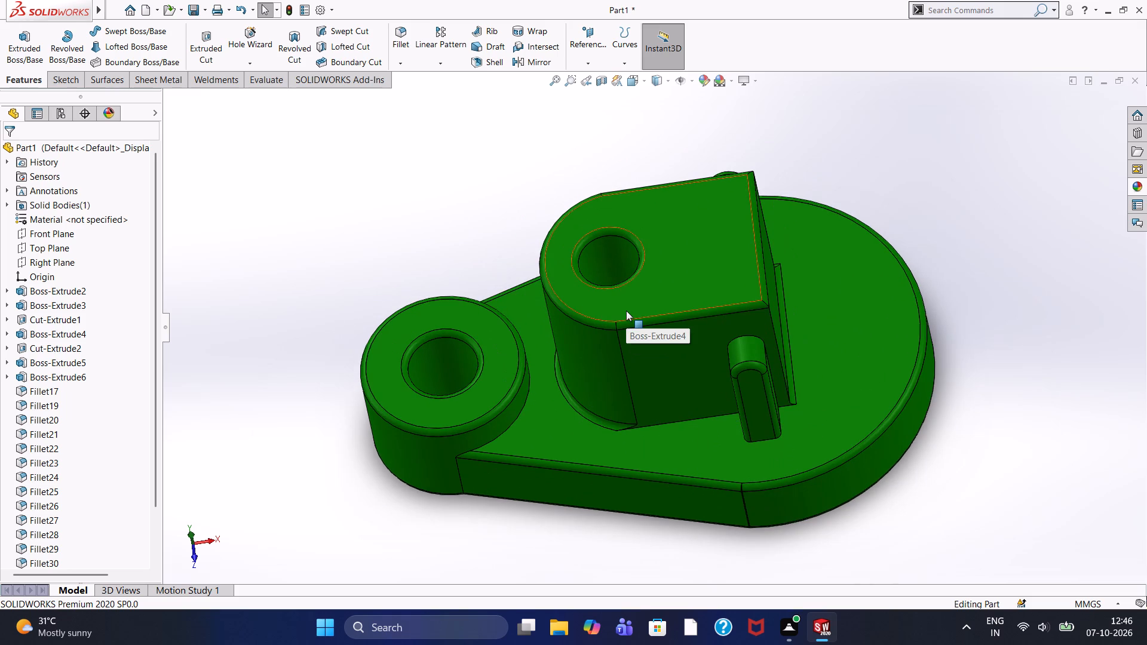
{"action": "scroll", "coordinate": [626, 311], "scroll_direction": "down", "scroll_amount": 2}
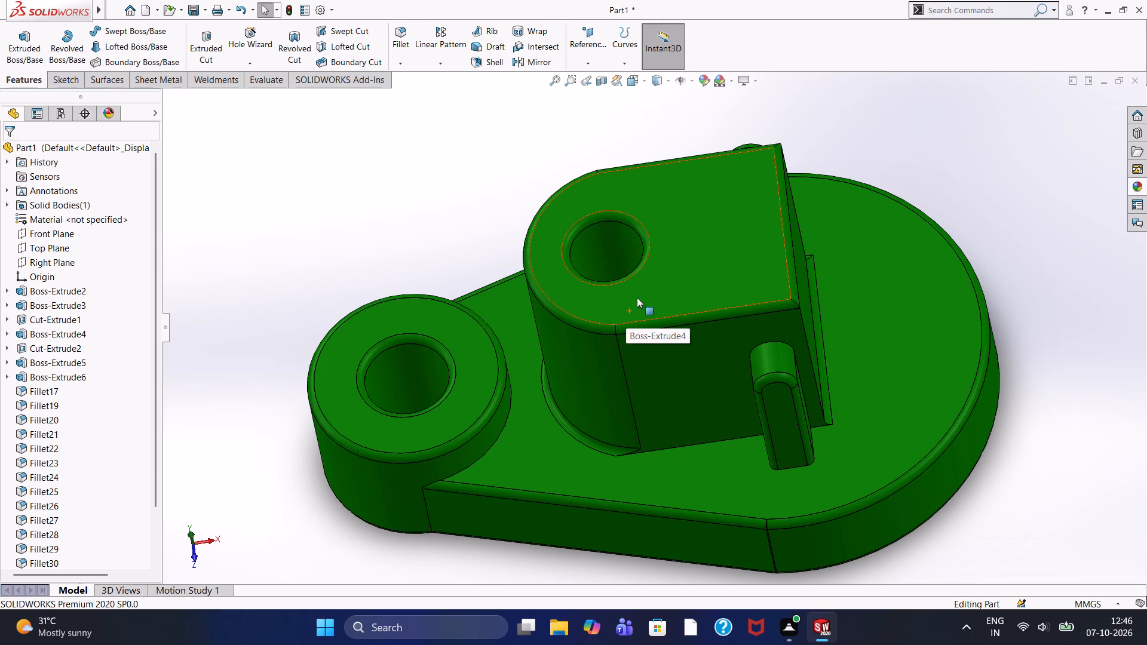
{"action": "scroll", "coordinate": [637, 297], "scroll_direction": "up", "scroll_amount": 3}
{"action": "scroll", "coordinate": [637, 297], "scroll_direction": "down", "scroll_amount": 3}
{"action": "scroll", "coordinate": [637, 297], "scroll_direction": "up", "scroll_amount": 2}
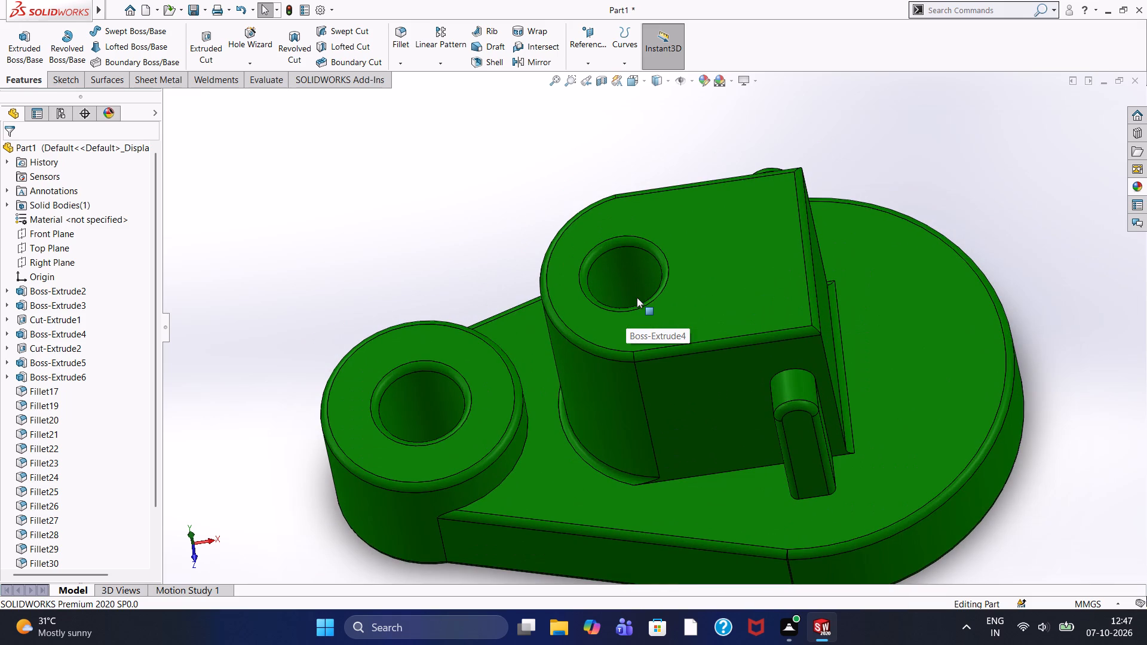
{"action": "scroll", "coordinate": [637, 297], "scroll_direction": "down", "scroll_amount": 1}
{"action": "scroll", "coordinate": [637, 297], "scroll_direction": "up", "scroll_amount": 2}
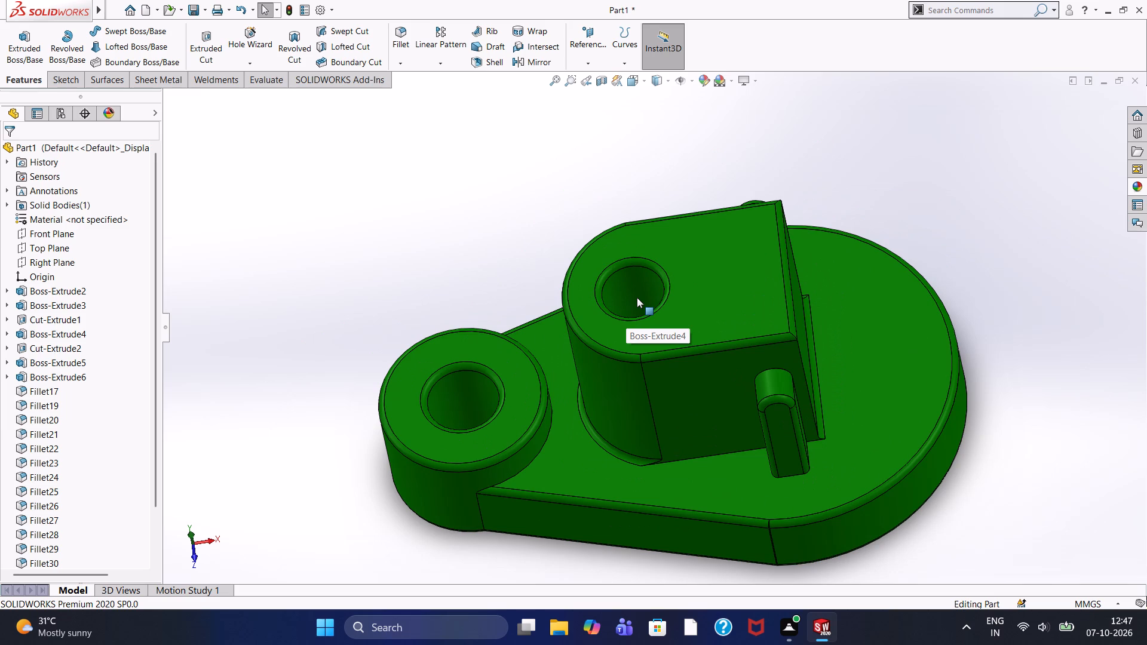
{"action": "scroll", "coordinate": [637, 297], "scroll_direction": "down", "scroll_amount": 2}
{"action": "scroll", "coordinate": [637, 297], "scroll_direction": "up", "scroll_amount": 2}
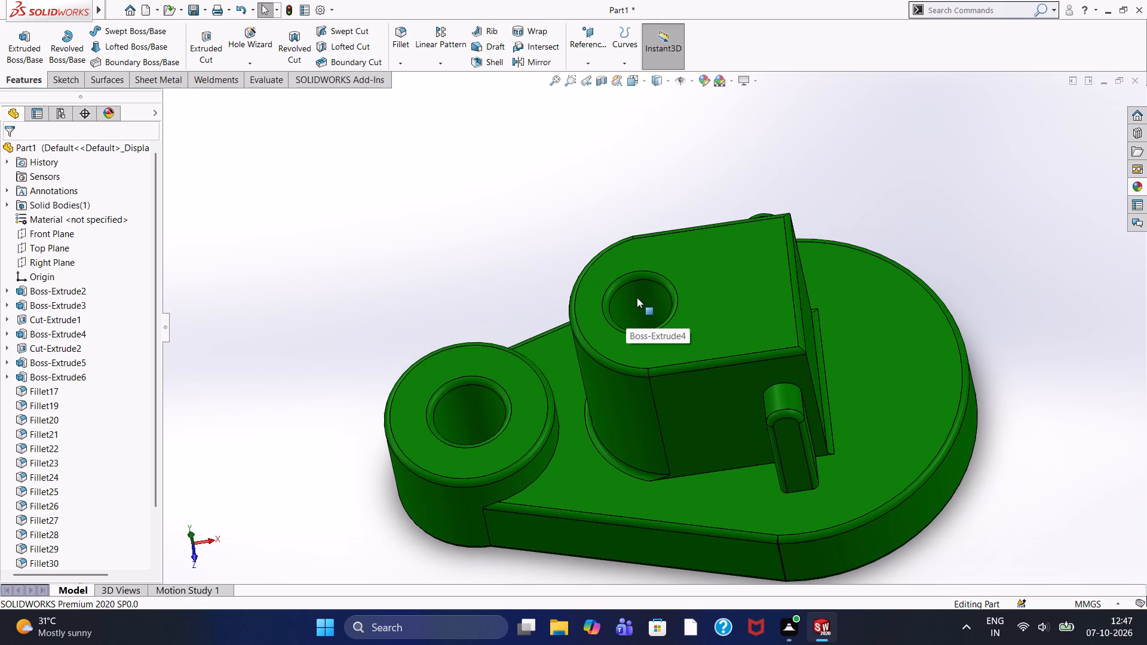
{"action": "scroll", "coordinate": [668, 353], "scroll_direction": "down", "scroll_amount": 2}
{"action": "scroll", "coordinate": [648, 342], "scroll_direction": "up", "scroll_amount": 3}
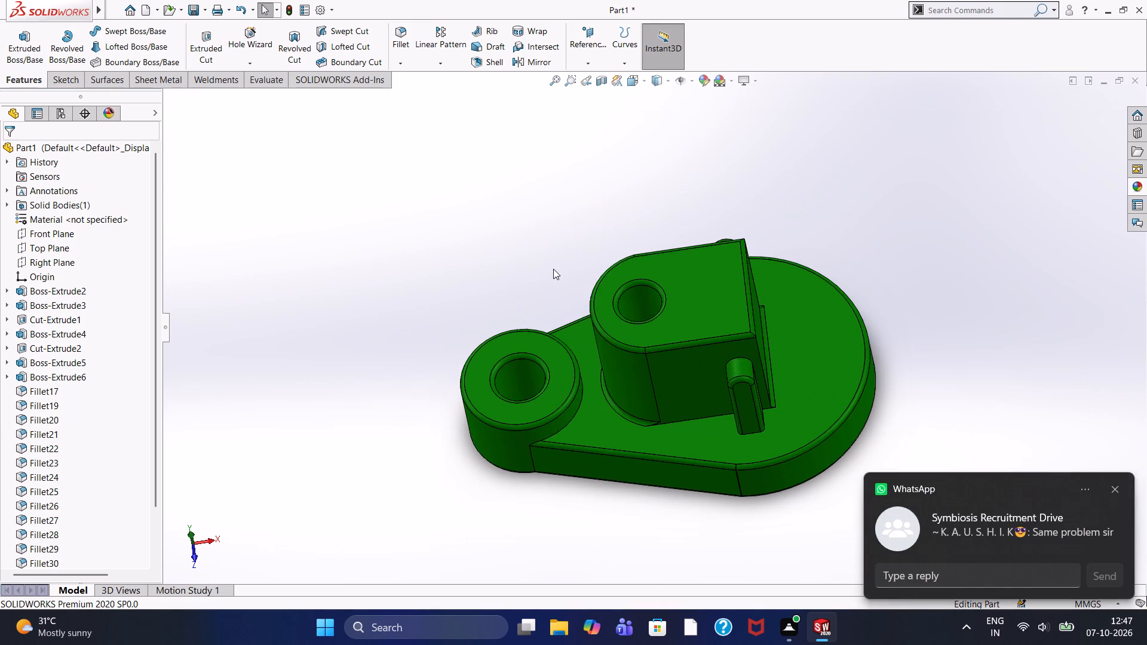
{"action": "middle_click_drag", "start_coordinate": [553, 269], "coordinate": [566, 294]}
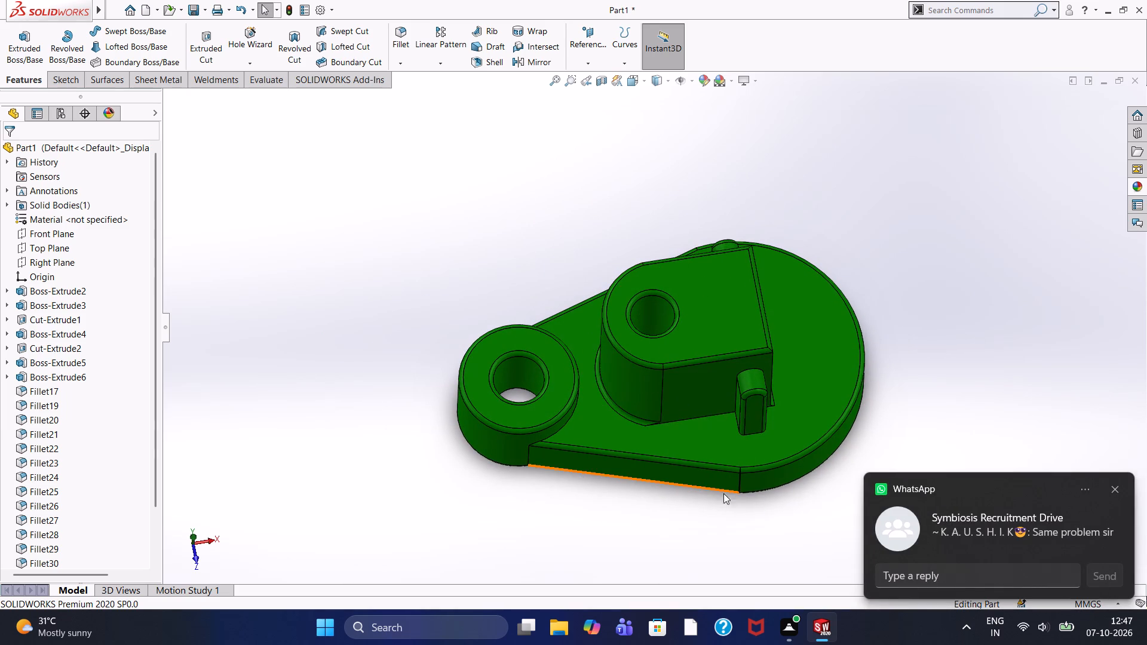
Dismiss the WhatsApp notification covering part of the model view.
{"action": "left_click", "coordinate": [1099, 493]}
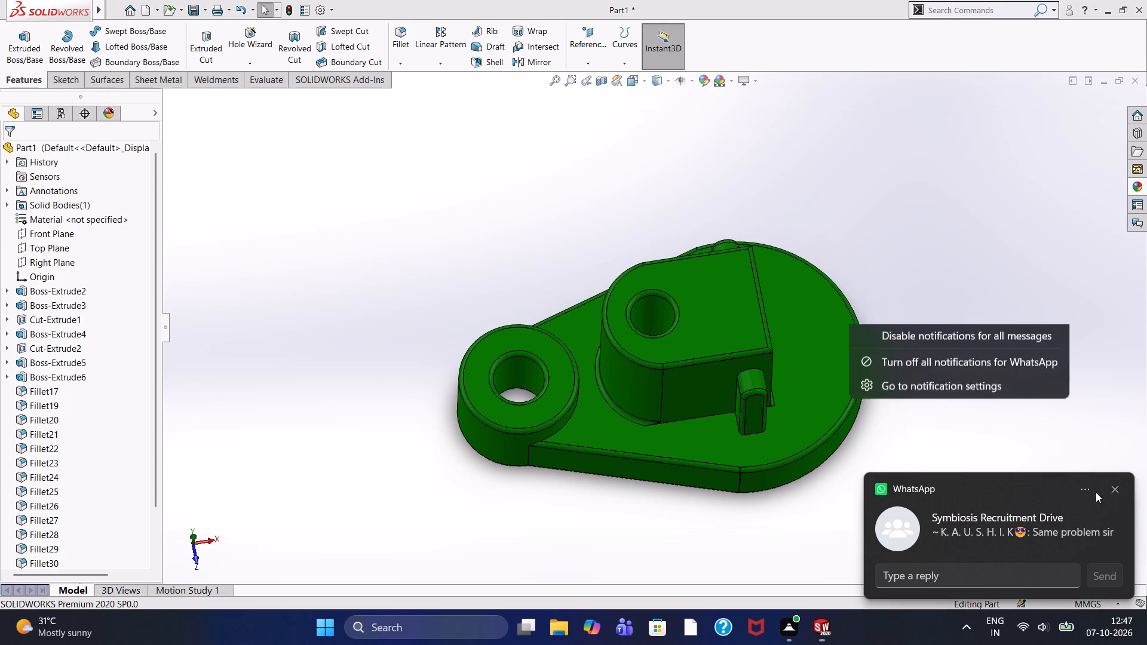
{"action": "left_click", "coordinate": [1119, 492]}
{"action": "left_click", "coordinate": [1115, 486]}
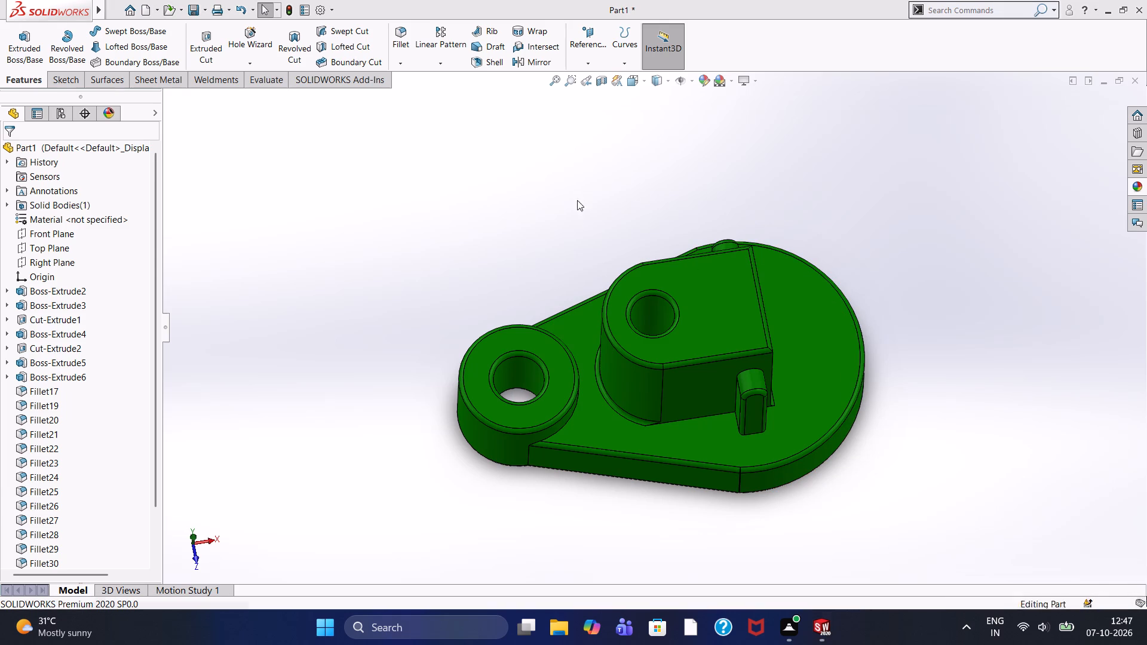
Examine the whole green bracket from a tilted view and from nearly straight above.
{"action": "scroll", "coordinate": [684, 326], "scroll_direction": "up", "scroll_amount": 3}
{"action": "scroll", "coordinate": [678, 419], "scroll_direction": "down", "scroll_amount": 3}
{"action": "scroll", "coordinate": [678, 419], "scroll_direction": "up", "scroll_amount": 1}
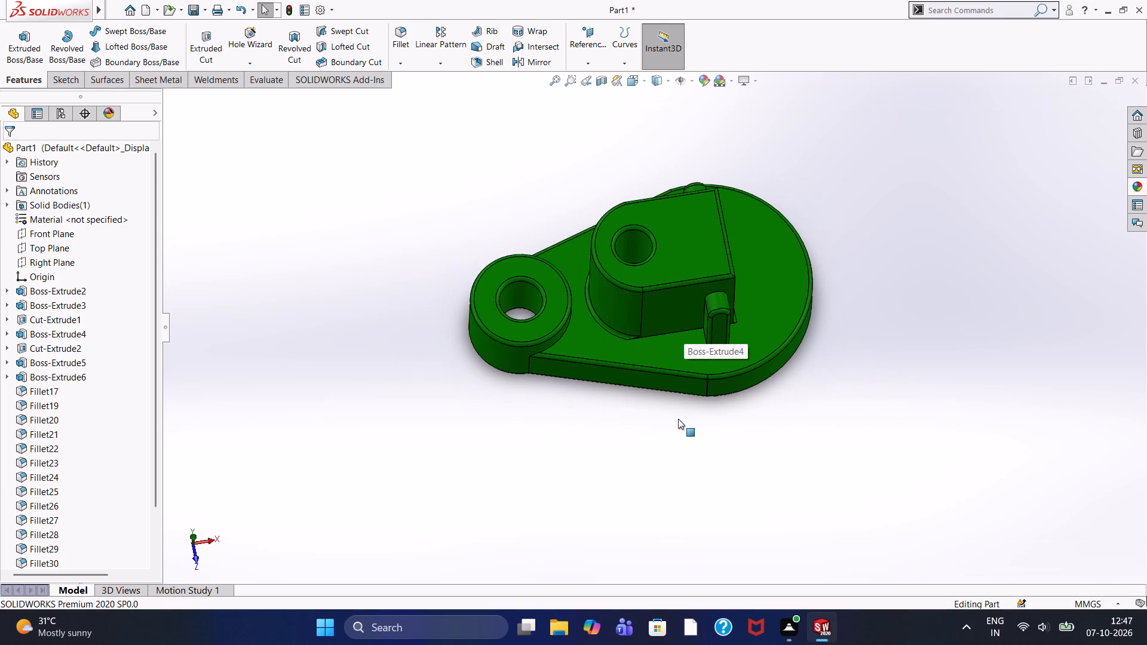
{"action": "scroll", "coordinate": [678, 419], "scroll_direction": "down", "scroll_amount": 1}
{"action": "scroll", "coordinate": [662, 331], "scroll_direction": "up", "scroll_amount": 3}
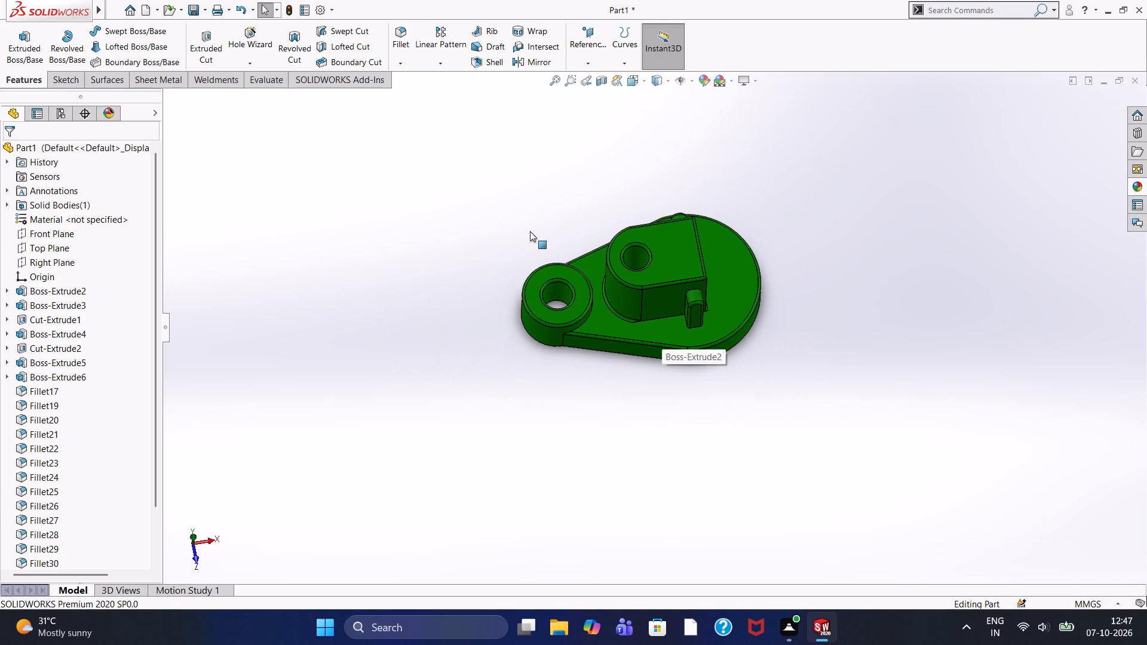
{"action": "scroll", "coordinate": [519, 210], "scroll_direction": "up", "scroll_amount": 3}
{"action": "scroll", "coordinate": [557, 240], "scroll_direction": "down", "scroll_amount": 2}
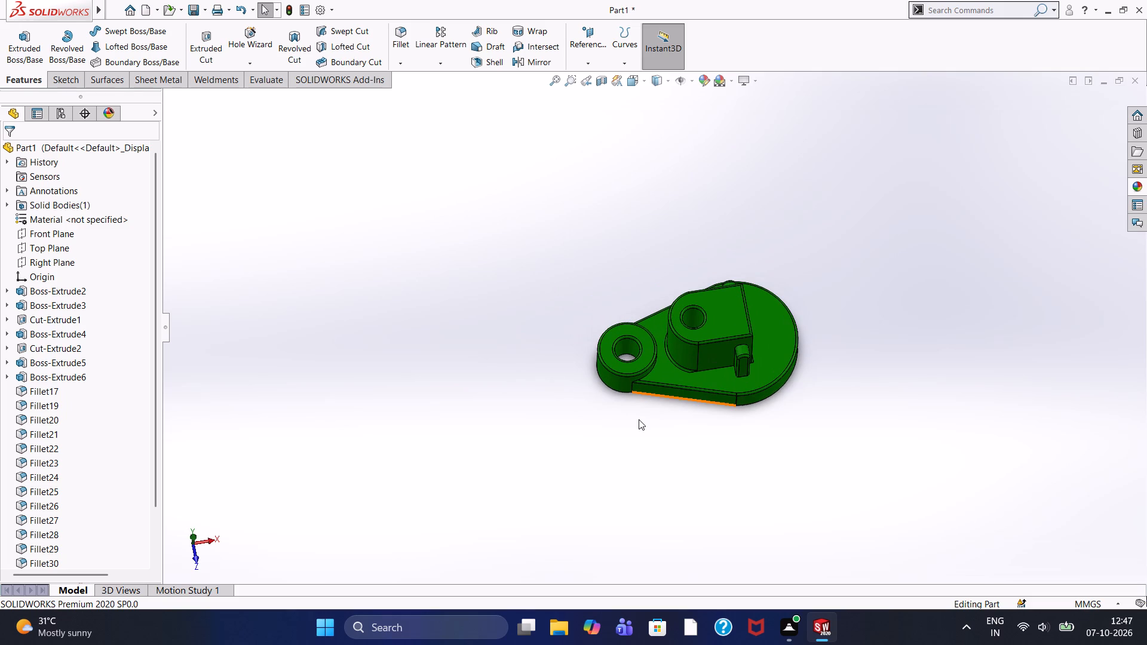
{"action": "middle_click_drag", "start_coordinate": [639, 419], "coordinate": [636, 444]}
{"action": "scroll", "coordinate": [630, 296], "scroll_direction": "up", "scroll_amount": 1}
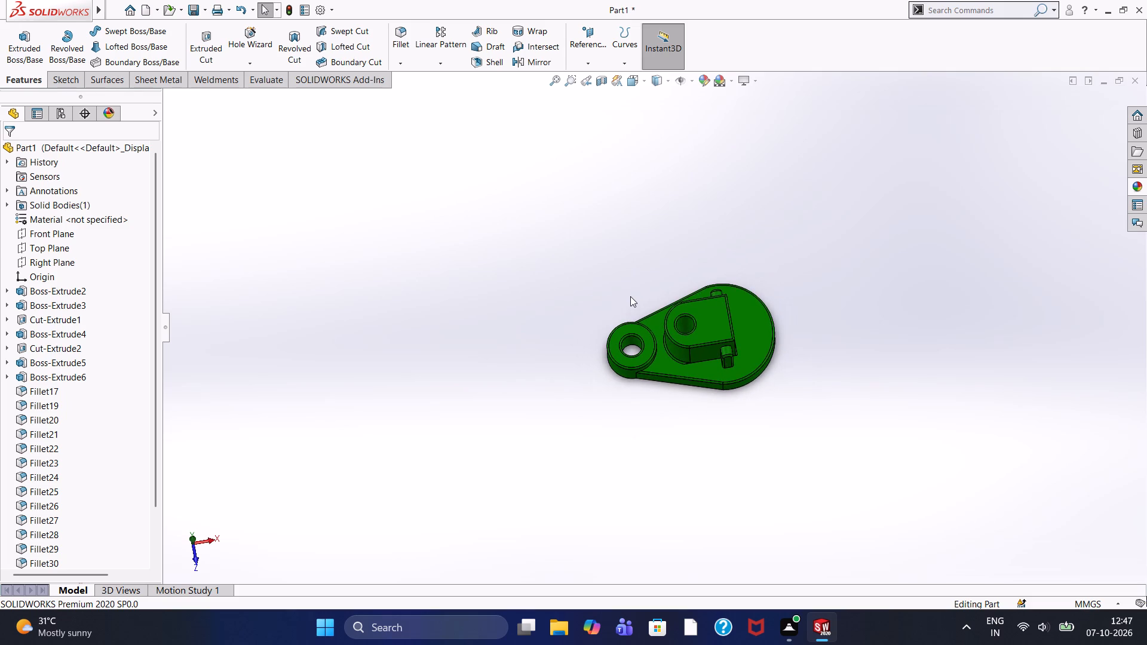
{"action": "middle_click_drag", "start_coordinate": [630, 296], "coordinate": [626, 340]}
{"action": "middle_click", "coordinate": [625, 340]}
{"action": "middle_click", "coordinate": [627, 337]}
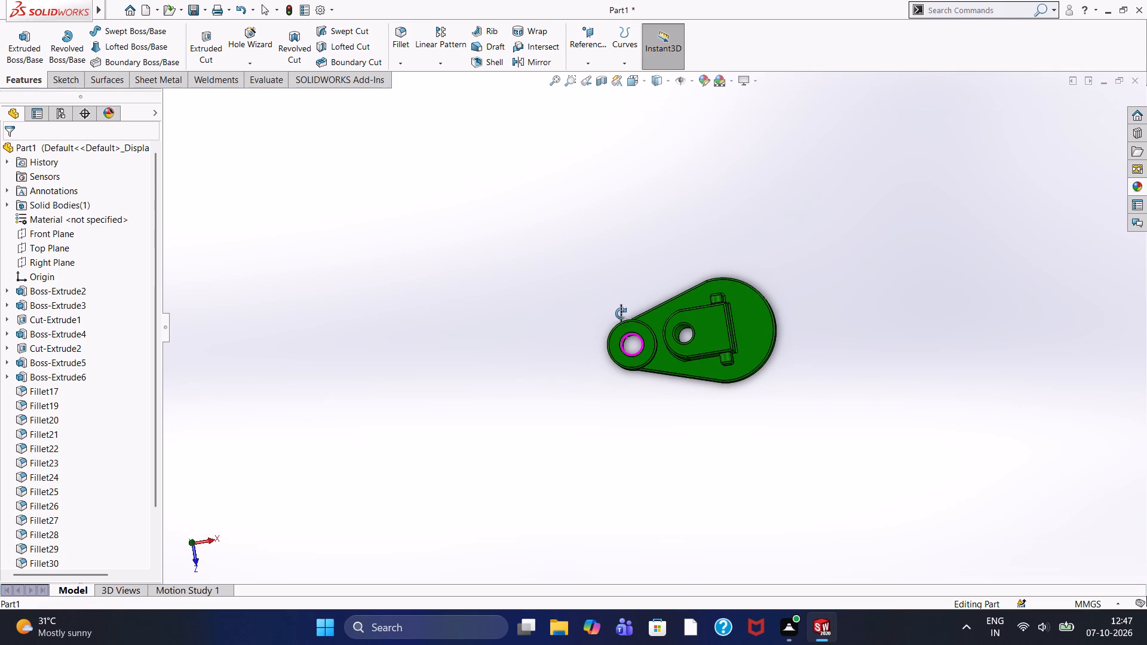
{"action": "left_click", "coordinate": [613, 286]}
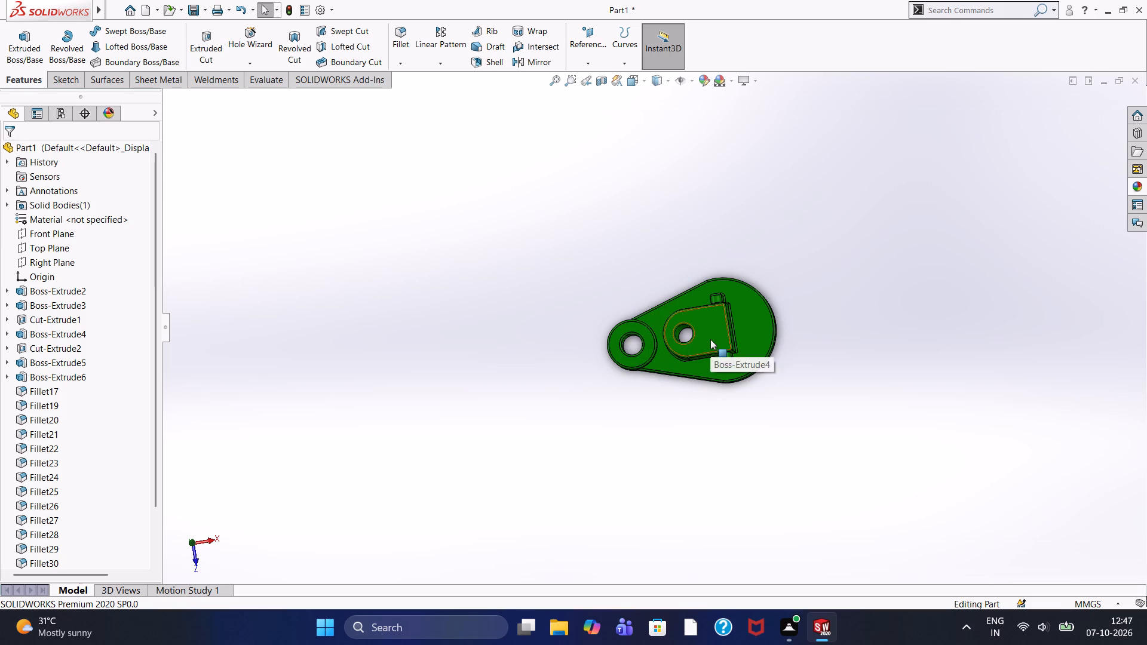
Examine up close the through-hole and its rounded rim in the raised D-shaped boss.
{"action": "scroll", "coordinate": [657, 370], "scroll_direction": "down", "scroll_amount": 3}
{"action": "scroll", "coordinate": [710, 314], "scroll_direction": "down", "scroll_amount": 3}
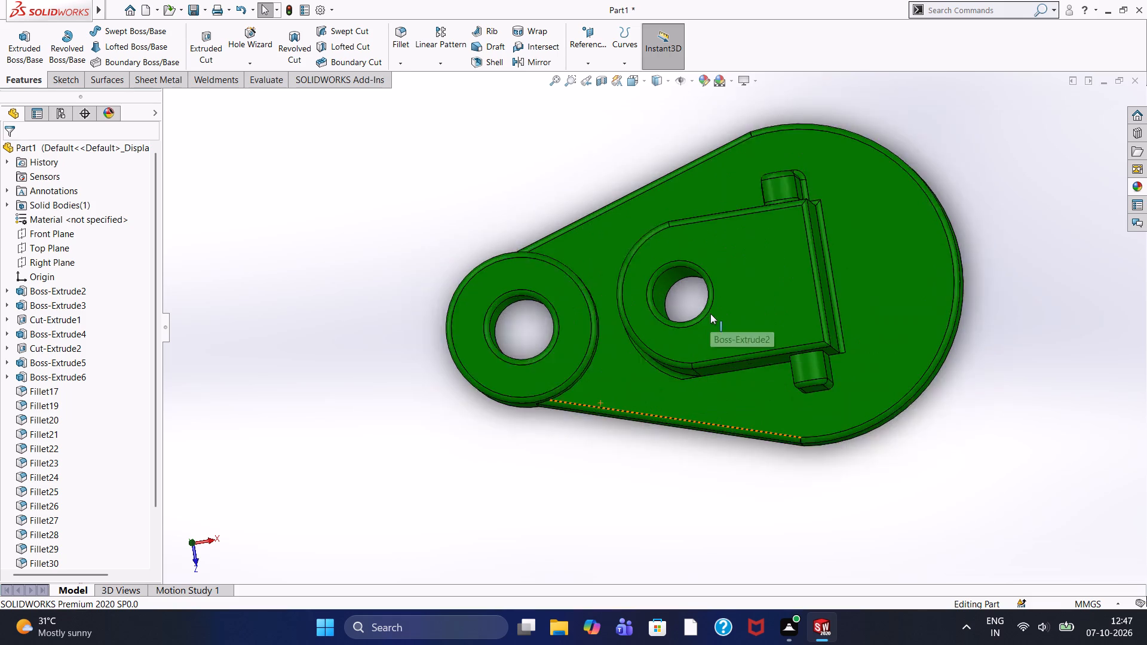
{"action": "scroll", "coordinate": [710, 314], "scroll_direction": "down", "scroll_amount": 4}
{"action": "scroll", "coordinate": [634, 302], "scroll_direction": "down", "scroll_amount": 4}
{"action": "middle_click_drag", "start_coordinate": [649, 293], "coordinate": [665, 289]}
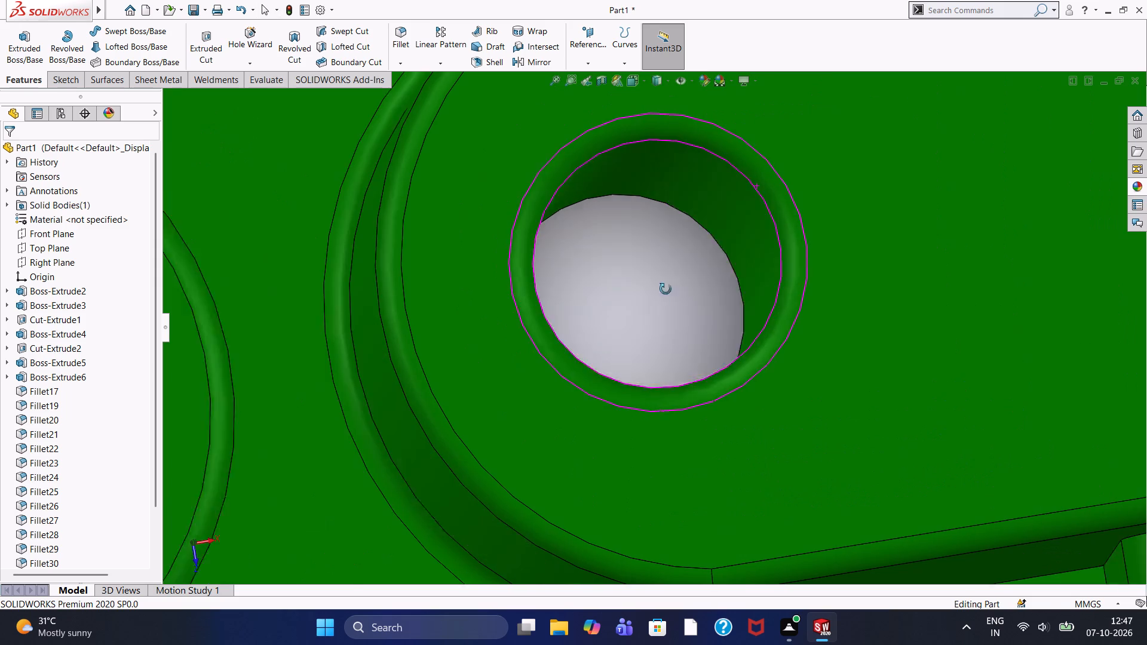
{"action": "middle_click_drag", "start_coordinate": [665, 289], "coordinate": [655, 293]}
{"action": "middle_click", "coordinate": [655, 293]}
{"action": "scroll", "coordinate": [655, 293], "scroll_direction": "up", "scroll_amount": 2}
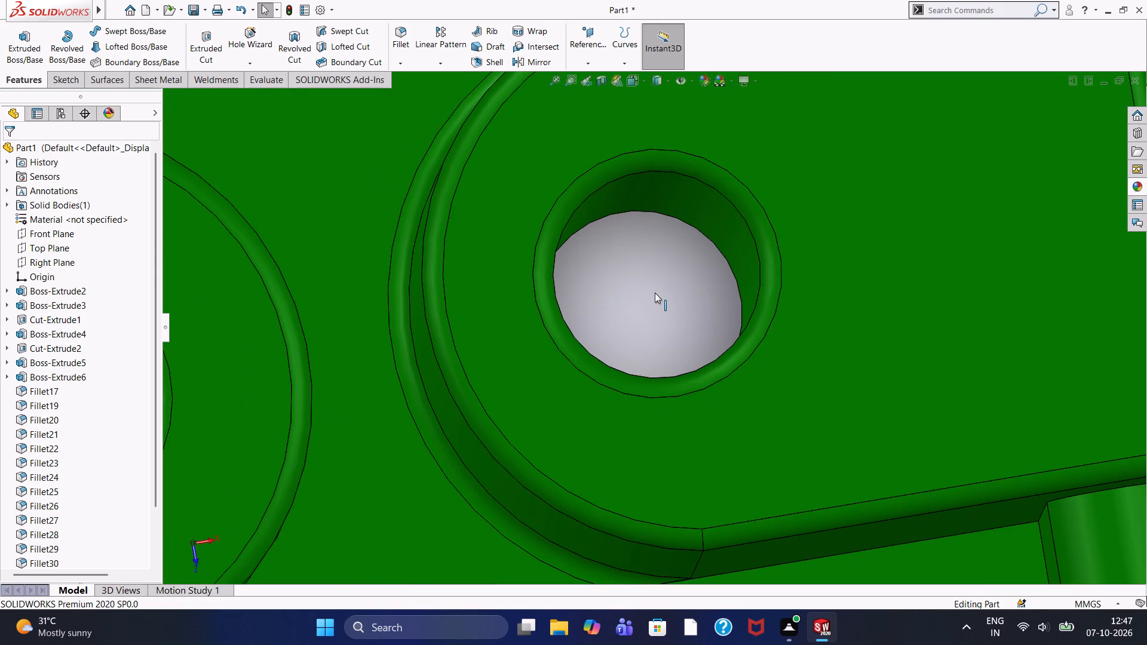
{"action": "scroll", "coordinate": [655, 293], "scroll_direction": "down", "scroll_amount": 1}
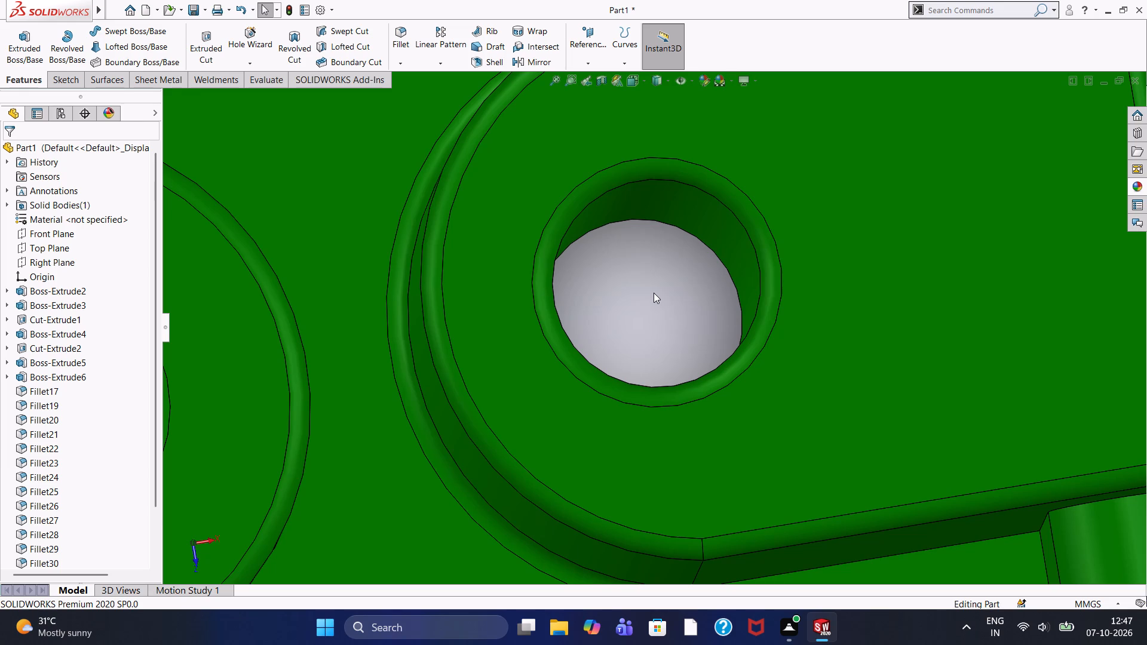
{"action": "scroll", "coordinate": [639, 287], "scroll_direction": "up", "scroll_amount": 4}
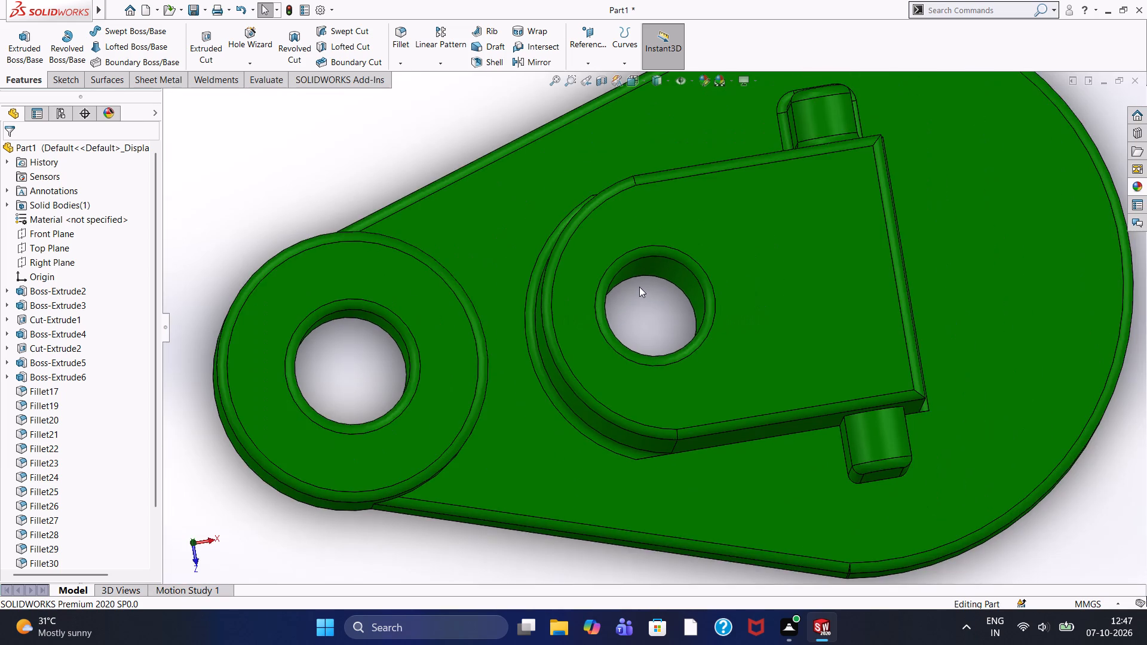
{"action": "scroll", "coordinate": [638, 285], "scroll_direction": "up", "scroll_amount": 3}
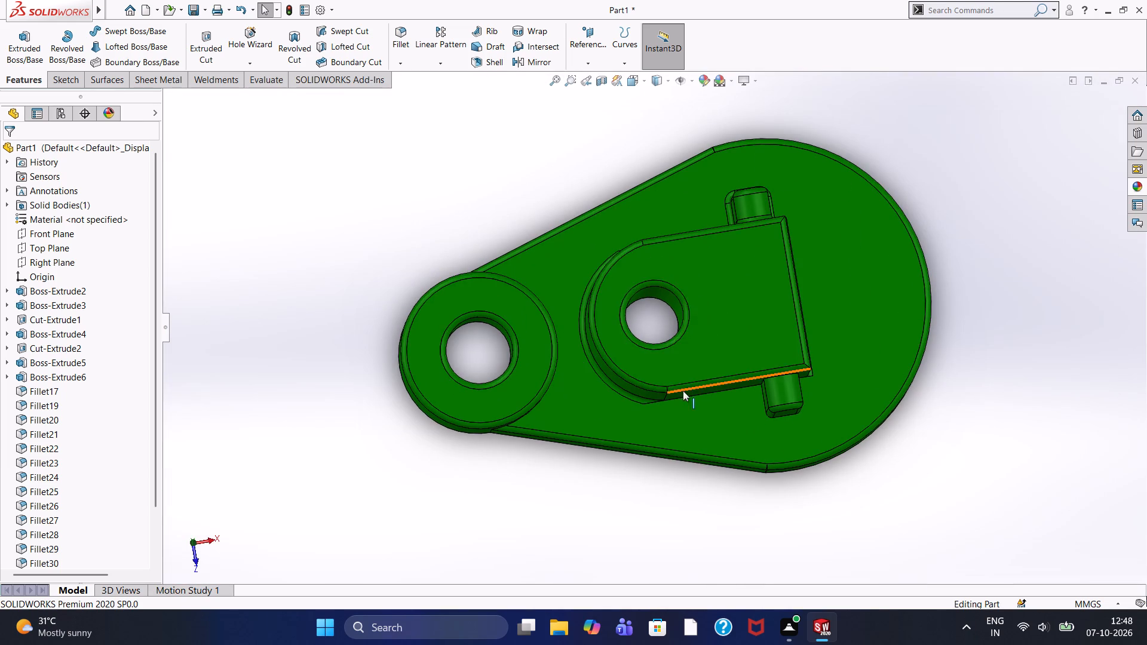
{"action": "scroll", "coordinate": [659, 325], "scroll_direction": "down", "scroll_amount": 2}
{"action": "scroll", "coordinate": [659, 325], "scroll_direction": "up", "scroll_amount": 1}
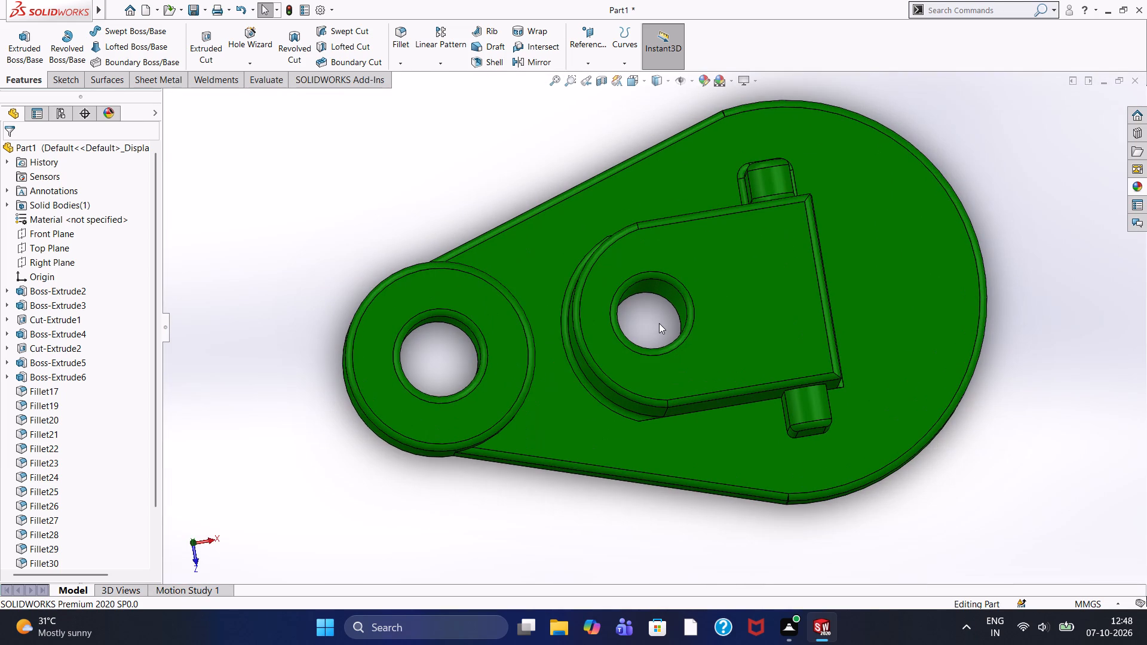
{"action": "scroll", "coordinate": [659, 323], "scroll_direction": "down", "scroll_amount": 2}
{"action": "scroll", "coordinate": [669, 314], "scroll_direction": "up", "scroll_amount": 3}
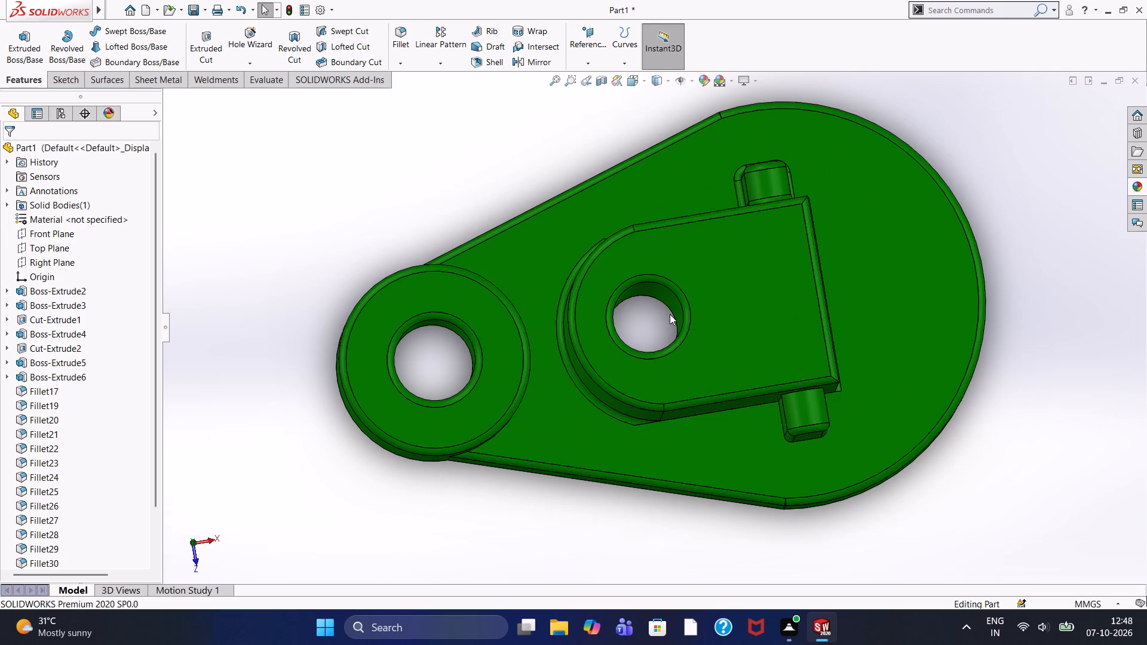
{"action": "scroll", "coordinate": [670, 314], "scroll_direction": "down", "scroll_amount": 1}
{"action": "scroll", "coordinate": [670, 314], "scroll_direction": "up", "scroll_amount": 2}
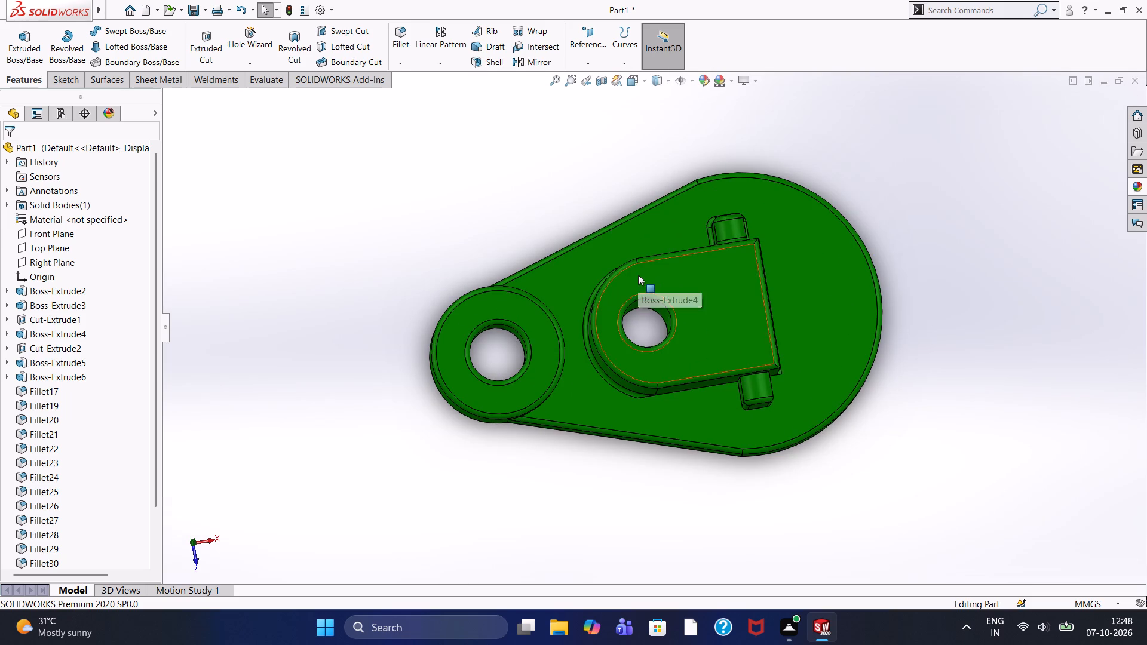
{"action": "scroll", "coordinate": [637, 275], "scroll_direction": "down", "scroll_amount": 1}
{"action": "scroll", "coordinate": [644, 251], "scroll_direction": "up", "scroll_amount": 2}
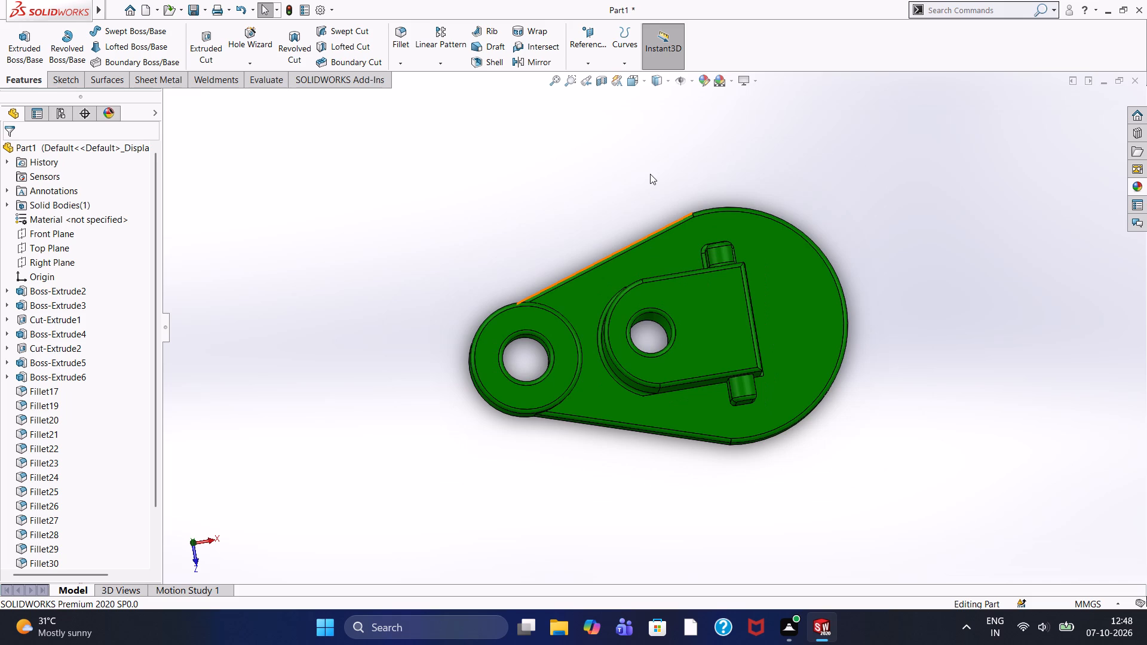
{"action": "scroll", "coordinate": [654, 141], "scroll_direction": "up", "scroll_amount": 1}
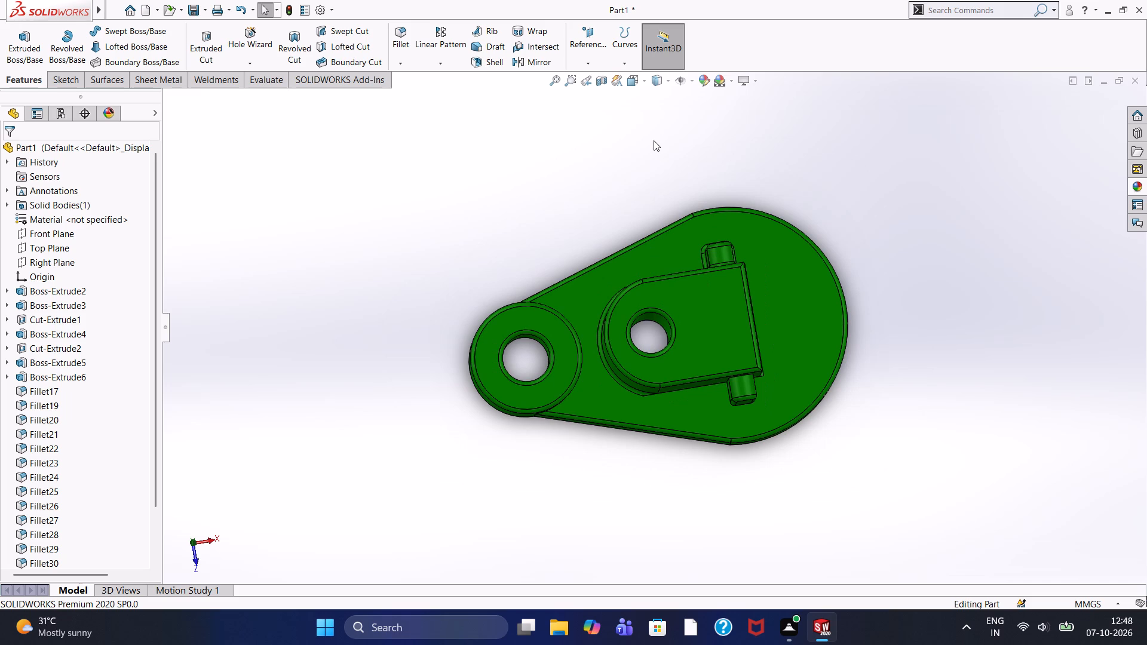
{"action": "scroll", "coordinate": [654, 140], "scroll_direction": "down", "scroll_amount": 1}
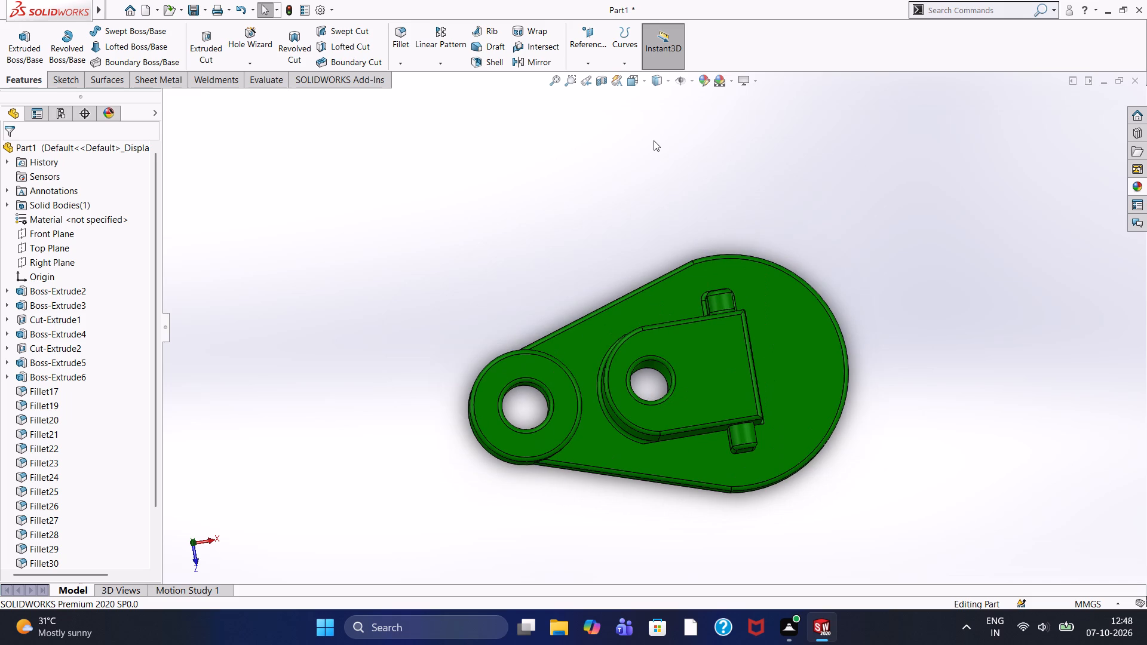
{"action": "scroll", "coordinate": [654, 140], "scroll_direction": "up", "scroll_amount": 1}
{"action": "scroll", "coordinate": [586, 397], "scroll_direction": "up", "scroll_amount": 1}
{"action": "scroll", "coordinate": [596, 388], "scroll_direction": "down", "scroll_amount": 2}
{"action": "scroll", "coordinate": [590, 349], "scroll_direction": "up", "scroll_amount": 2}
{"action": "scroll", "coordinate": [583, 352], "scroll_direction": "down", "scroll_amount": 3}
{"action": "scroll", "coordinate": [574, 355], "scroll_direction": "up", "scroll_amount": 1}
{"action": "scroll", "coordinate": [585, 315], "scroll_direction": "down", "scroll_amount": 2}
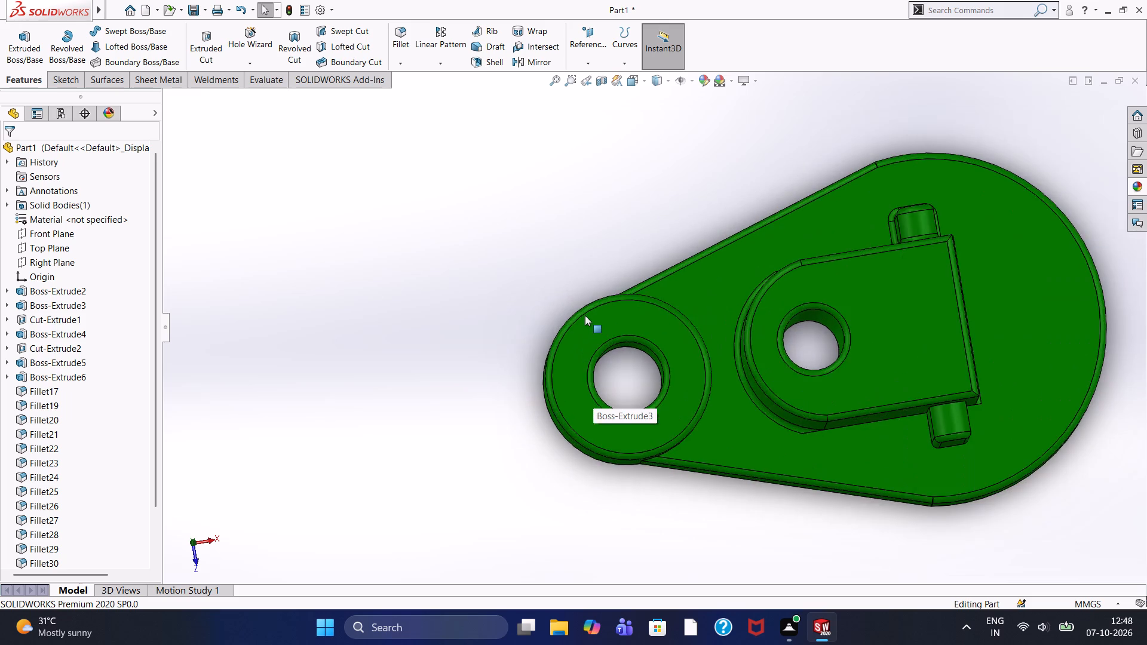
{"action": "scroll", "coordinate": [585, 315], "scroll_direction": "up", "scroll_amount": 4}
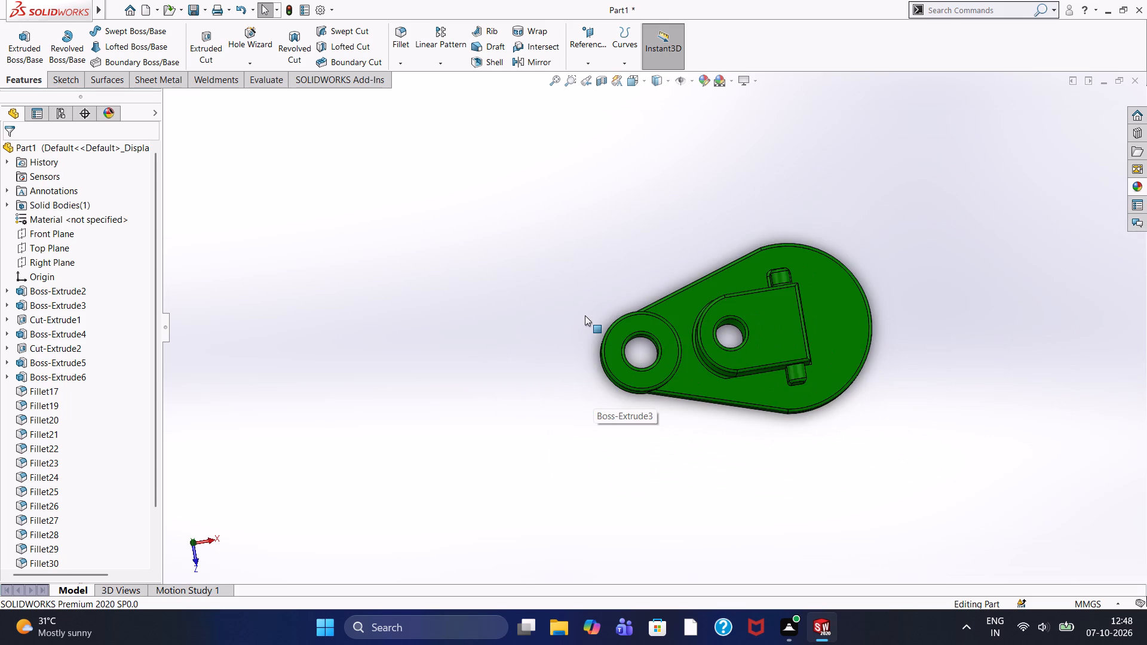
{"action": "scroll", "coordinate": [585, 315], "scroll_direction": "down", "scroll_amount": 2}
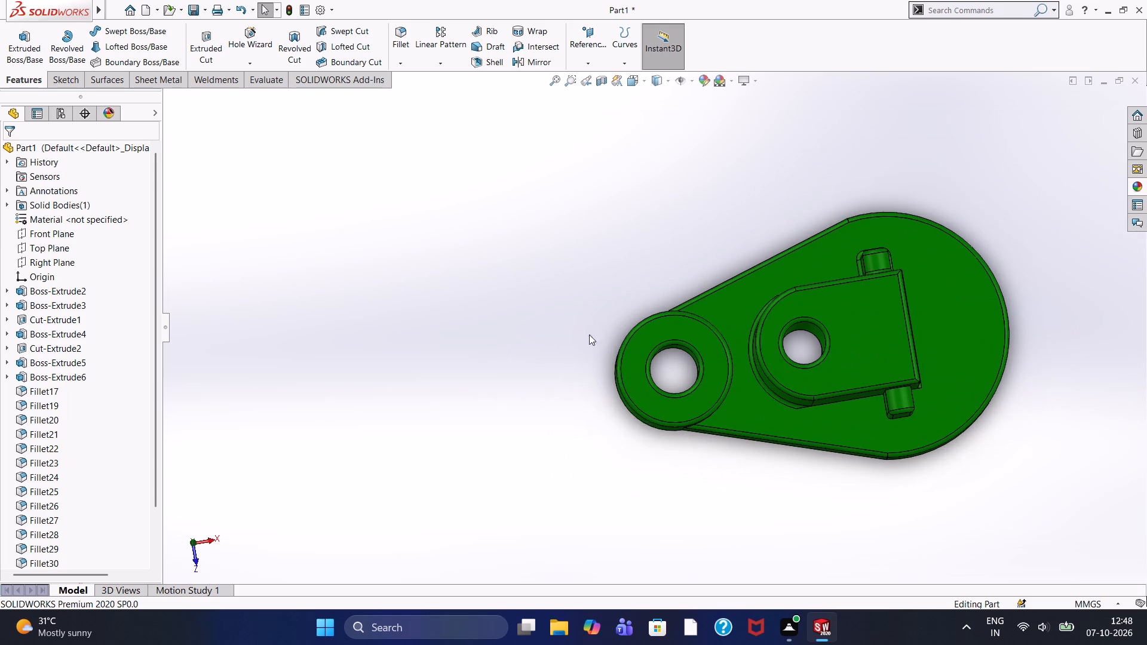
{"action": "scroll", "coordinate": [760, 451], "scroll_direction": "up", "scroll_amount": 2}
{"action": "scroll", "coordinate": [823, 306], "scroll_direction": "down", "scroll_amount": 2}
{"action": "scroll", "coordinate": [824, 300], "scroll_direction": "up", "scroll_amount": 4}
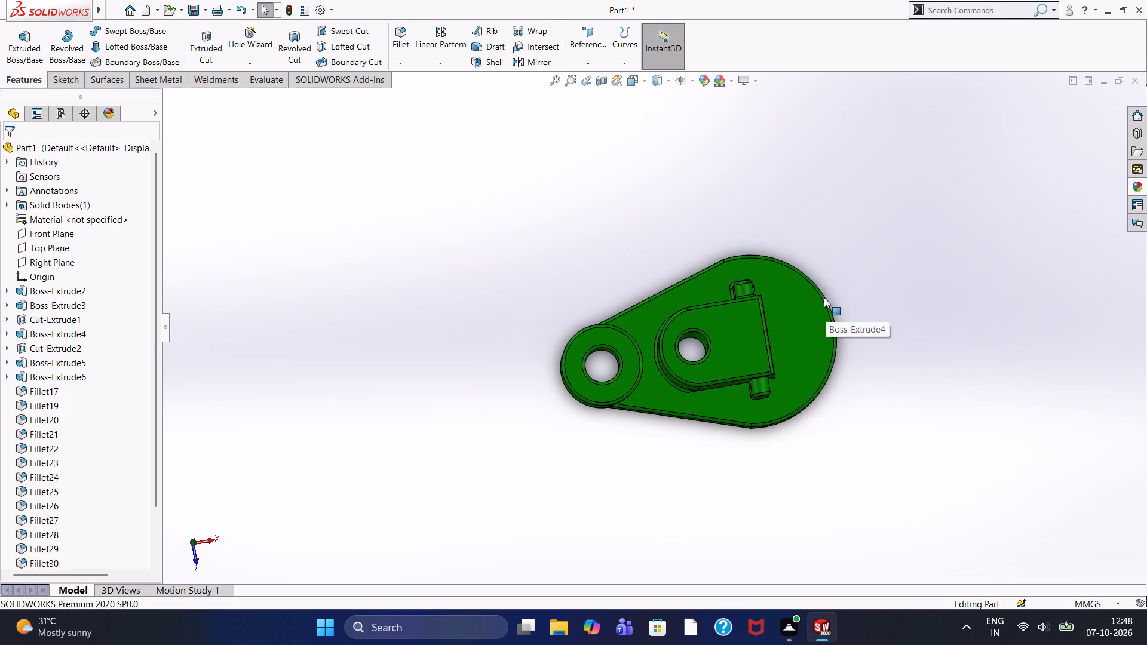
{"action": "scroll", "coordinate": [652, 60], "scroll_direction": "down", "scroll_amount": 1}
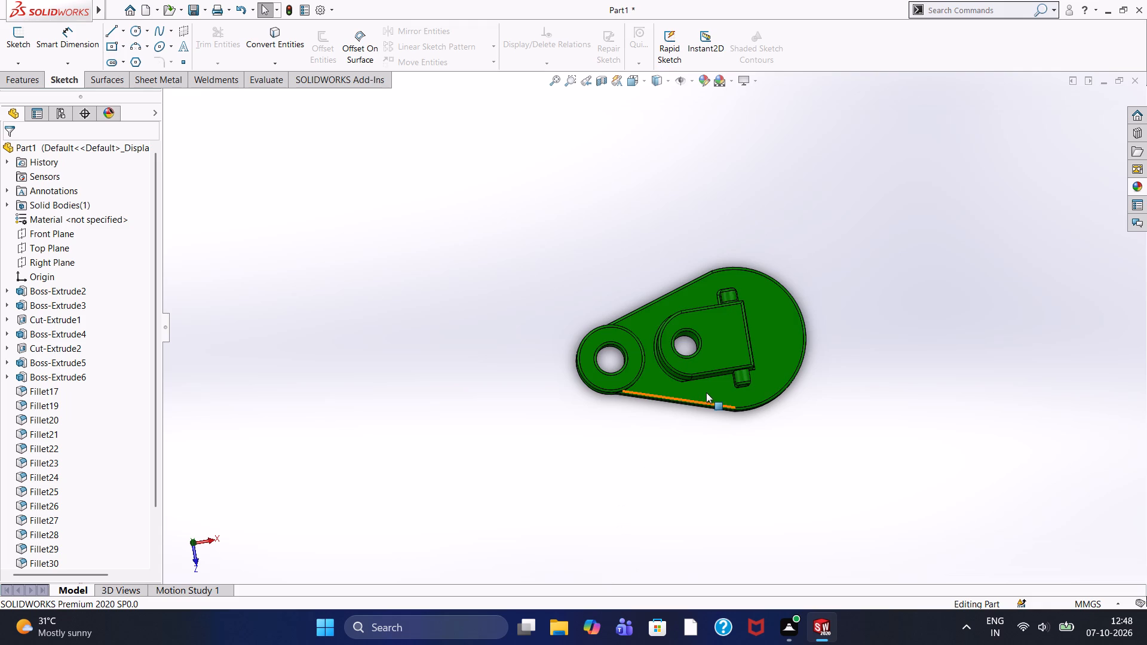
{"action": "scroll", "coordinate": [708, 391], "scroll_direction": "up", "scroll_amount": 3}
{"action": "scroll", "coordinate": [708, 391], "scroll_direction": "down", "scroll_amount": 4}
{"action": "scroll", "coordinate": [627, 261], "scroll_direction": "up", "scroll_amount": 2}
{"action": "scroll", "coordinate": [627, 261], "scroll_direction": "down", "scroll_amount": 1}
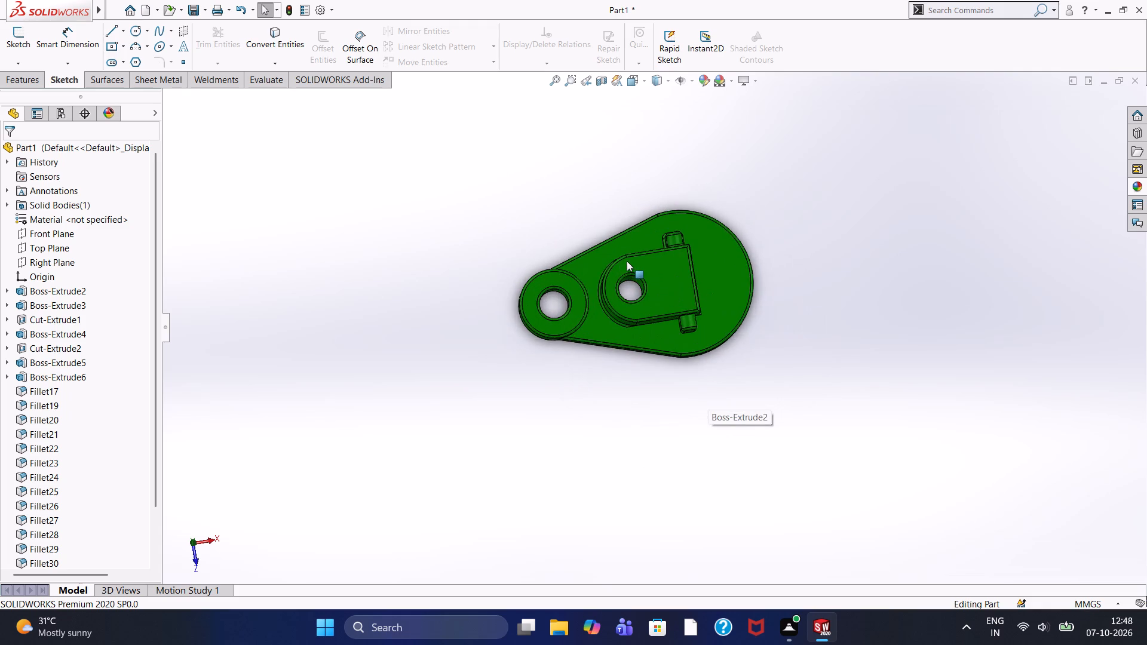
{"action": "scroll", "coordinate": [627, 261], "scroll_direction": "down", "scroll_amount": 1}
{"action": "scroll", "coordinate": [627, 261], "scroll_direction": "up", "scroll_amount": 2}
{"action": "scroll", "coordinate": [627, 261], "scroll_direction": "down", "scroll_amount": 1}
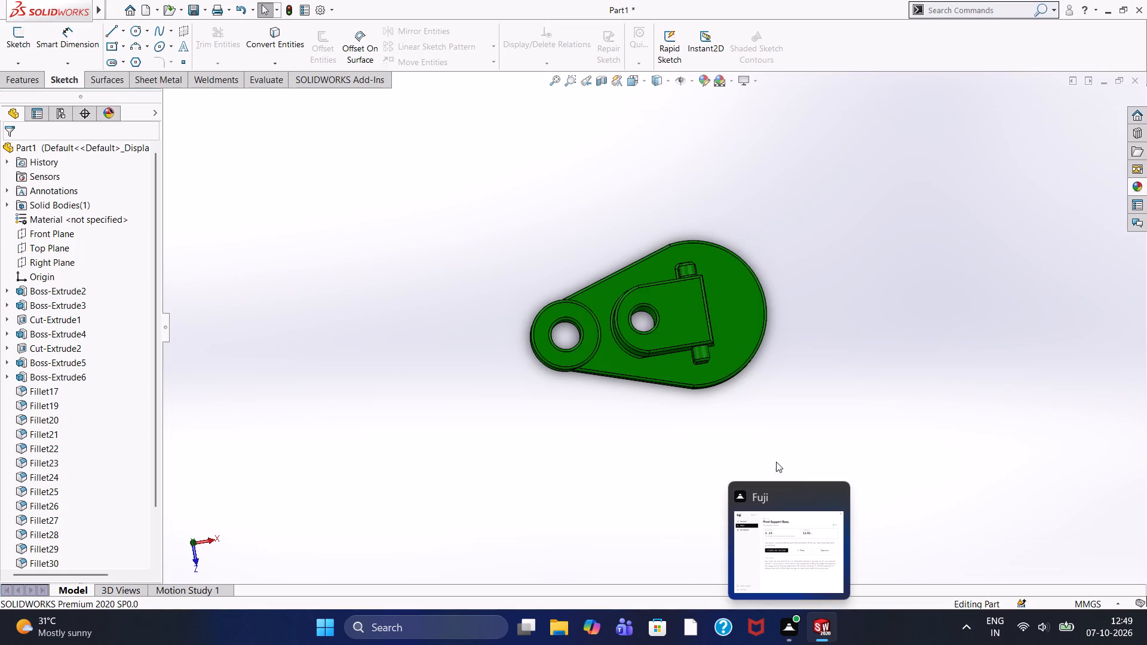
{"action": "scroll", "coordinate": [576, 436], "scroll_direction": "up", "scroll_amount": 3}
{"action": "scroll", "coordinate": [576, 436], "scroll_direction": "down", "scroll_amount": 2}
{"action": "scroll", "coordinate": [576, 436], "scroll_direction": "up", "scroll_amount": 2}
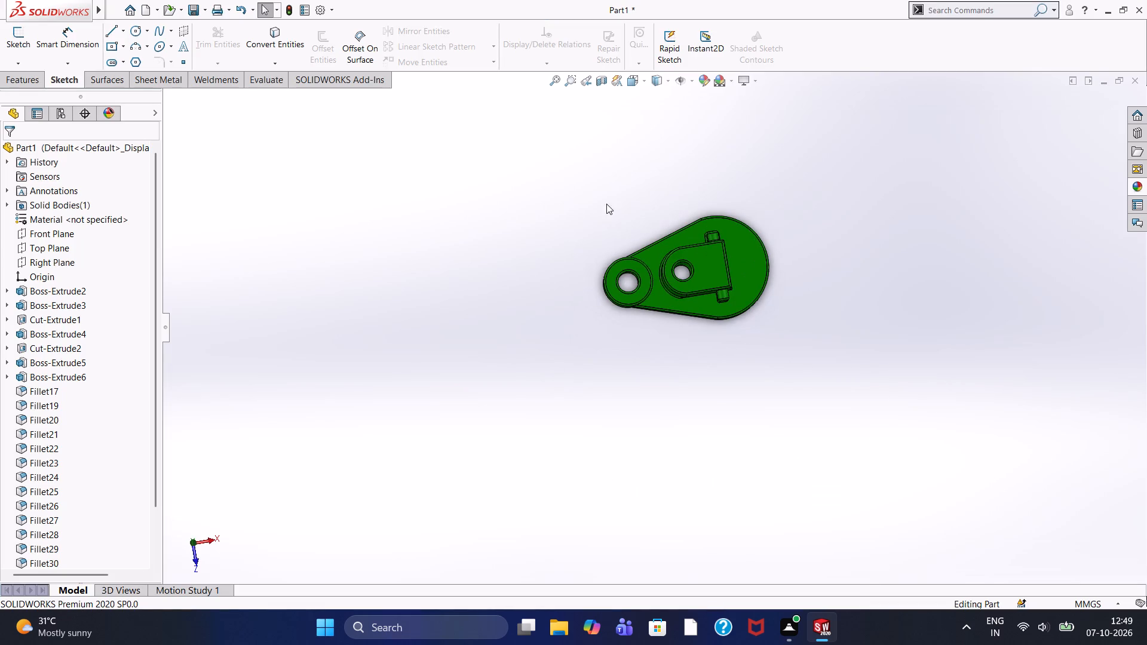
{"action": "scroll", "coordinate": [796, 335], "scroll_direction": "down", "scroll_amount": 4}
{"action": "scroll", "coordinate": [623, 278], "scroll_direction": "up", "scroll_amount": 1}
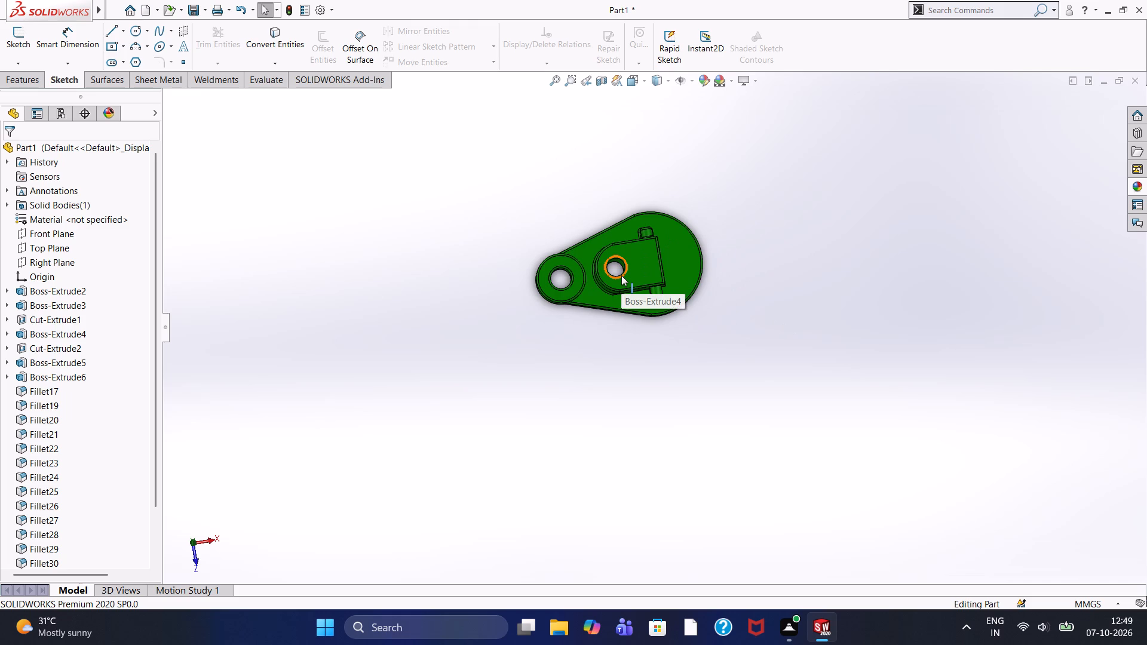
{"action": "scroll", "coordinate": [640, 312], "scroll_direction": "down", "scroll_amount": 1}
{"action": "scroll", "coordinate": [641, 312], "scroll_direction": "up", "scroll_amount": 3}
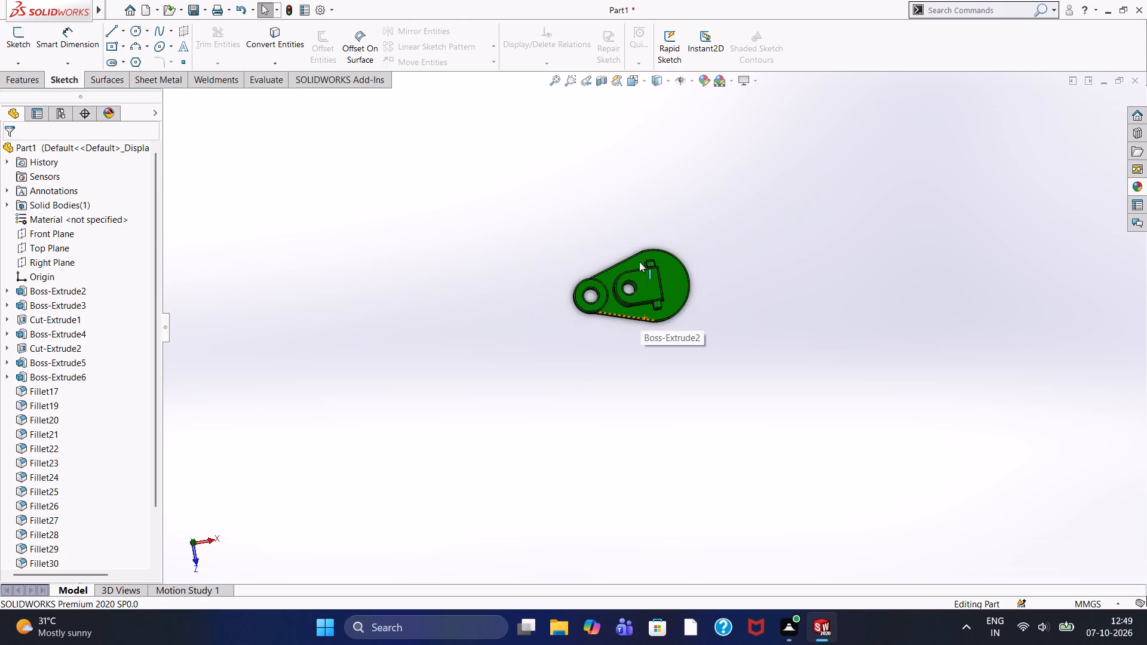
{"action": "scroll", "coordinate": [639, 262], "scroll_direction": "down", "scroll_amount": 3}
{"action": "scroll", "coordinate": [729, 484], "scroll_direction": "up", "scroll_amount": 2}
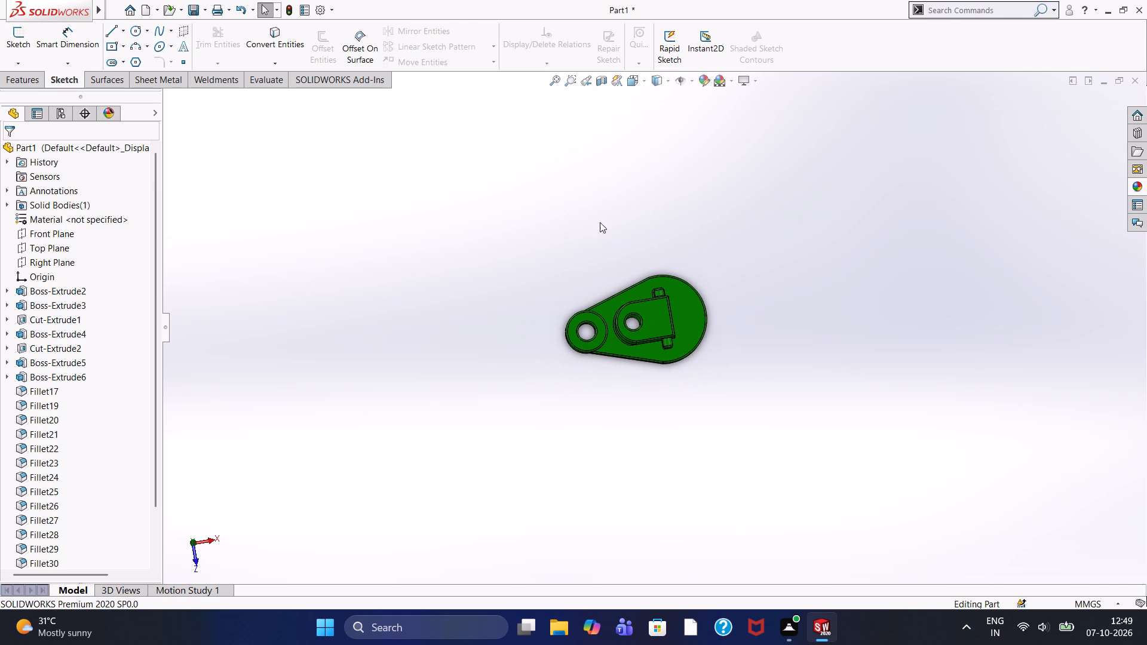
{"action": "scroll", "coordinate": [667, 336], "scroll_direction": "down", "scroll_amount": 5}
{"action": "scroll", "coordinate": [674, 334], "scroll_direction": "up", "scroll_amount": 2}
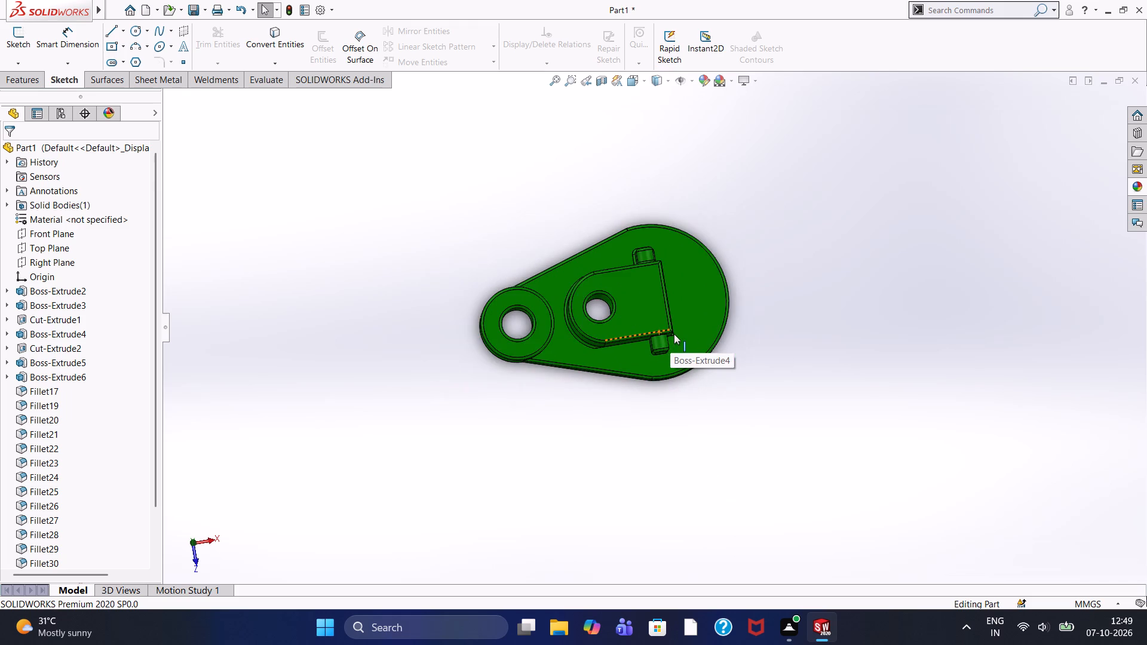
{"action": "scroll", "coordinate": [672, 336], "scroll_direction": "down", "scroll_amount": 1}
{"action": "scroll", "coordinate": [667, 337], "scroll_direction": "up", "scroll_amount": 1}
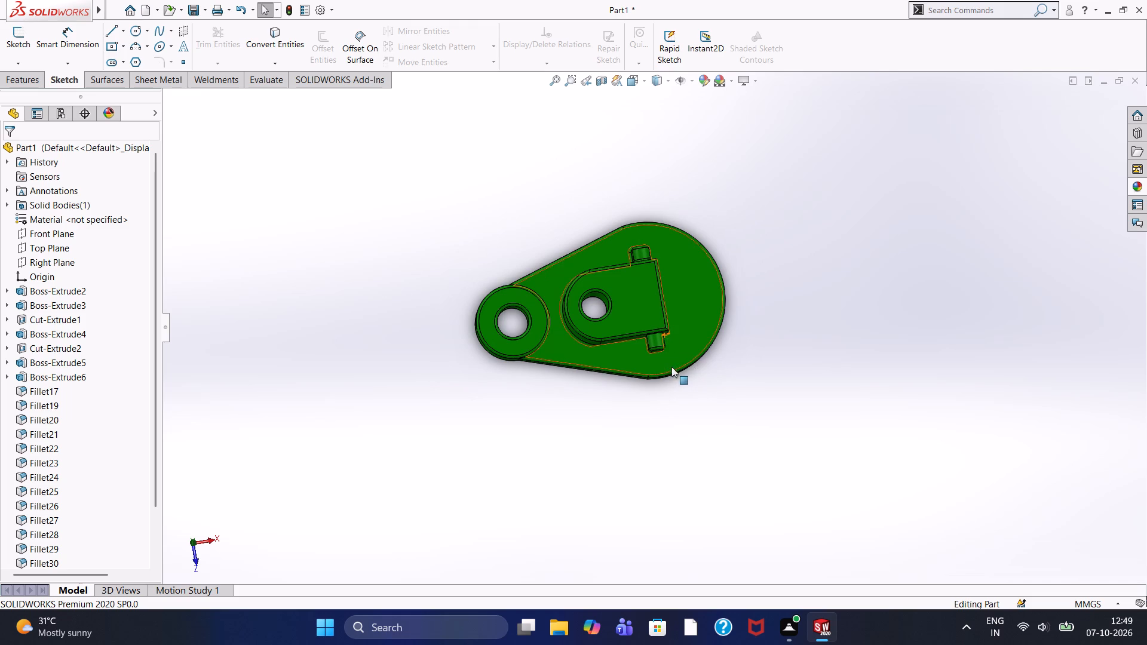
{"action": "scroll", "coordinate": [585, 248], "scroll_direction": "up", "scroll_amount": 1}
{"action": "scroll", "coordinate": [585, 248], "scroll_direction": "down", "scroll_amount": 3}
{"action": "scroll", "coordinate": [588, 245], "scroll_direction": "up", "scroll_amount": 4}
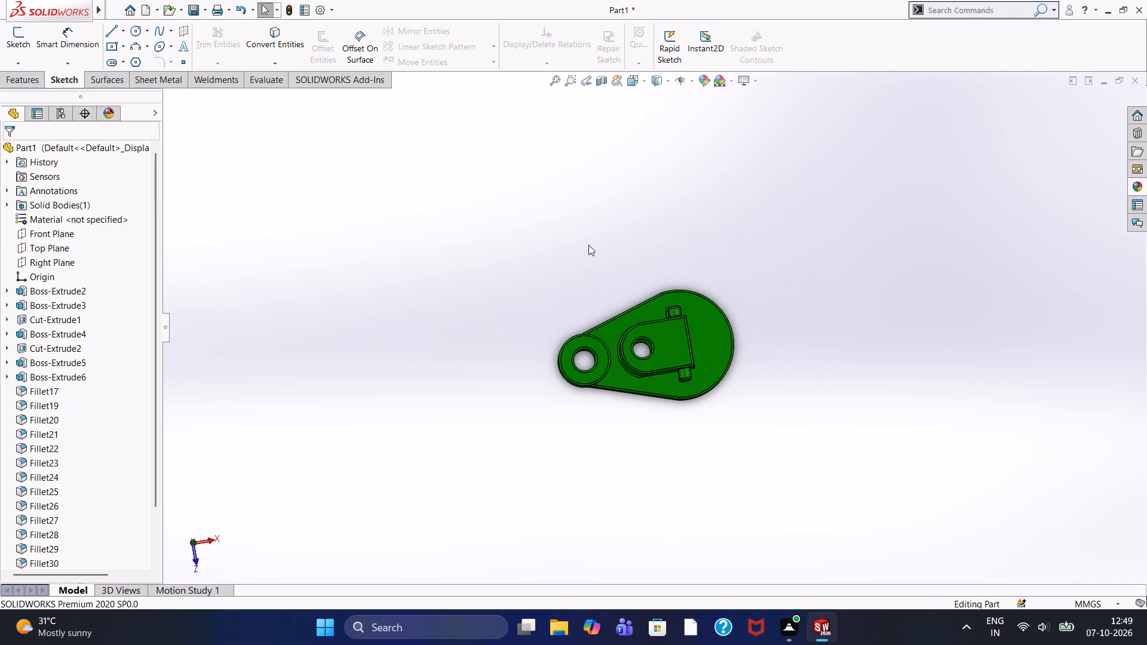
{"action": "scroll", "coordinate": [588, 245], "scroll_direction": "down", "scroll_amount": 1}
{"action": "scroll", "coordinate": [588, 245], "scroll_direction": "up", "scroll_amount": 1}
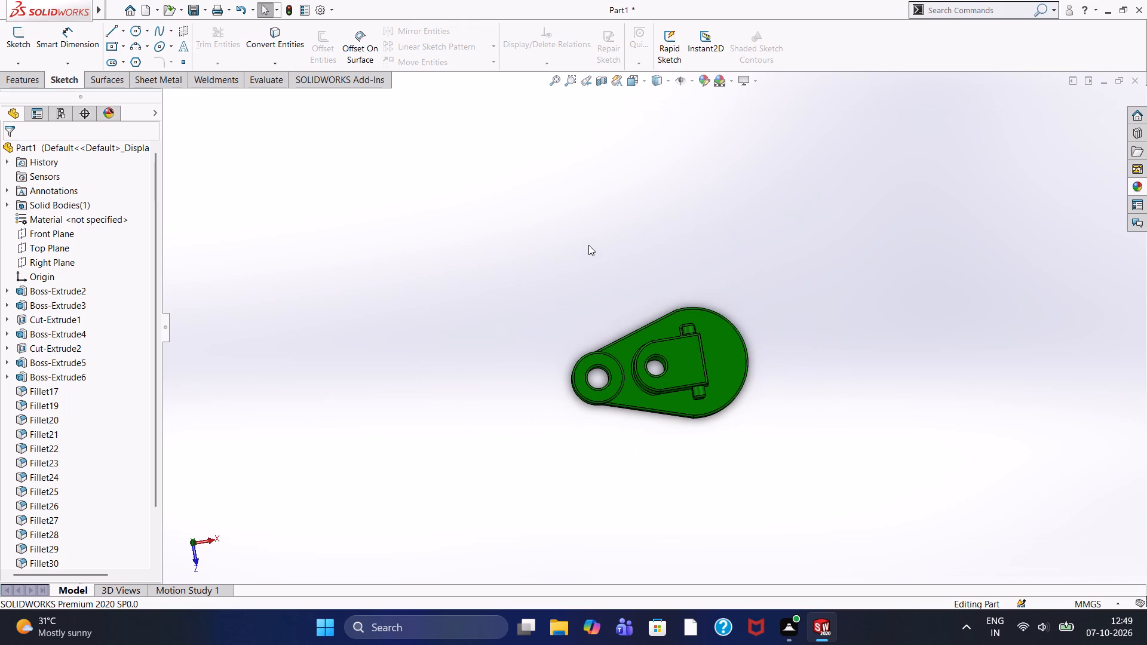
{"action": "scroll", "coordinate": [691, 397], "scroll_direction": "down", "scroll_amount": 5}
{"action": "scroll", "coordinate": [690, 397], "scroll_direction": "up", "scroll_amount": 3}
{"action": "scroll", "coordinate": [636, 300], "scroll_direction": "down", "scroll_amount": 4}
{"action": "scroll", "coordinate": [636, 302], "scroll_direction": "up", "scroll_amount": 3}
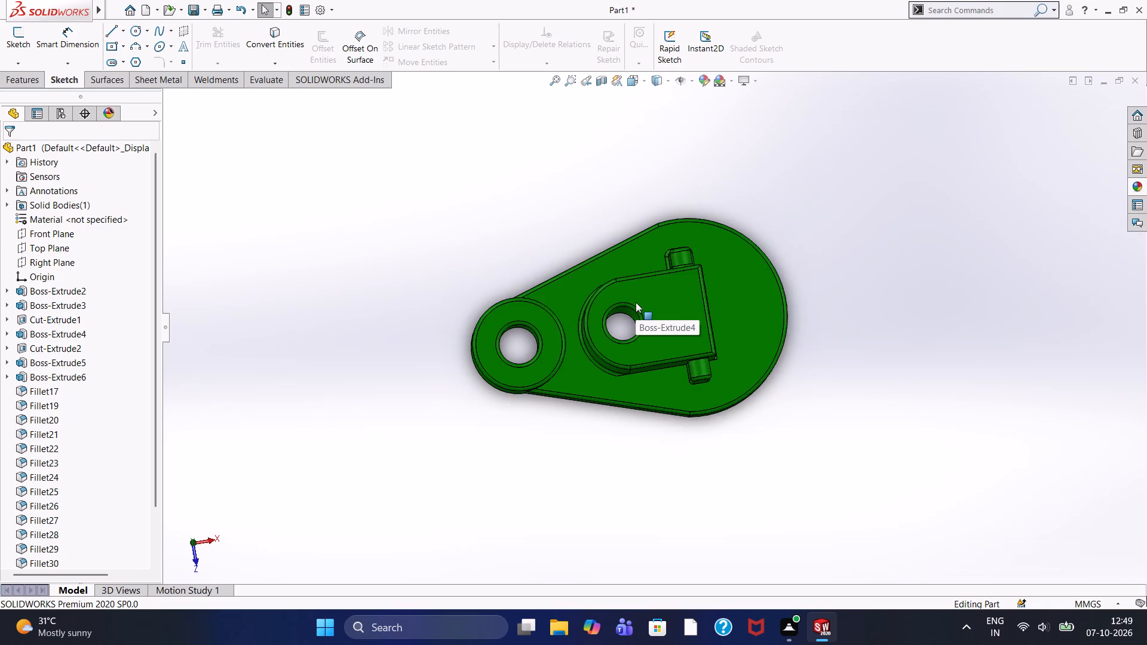
Examine up close the raised D-shaped boss with its through-hole, rounded edges and side pins.
{"action": "scroll", "coordinate": [636, 302], "scroll_direction": "down", "scroll_amount": 3}
{"action": "scroll", "coordinate": [635, 305], "scroll_direction": "up", "scroll_amount": 1}
{"action": "scroll", "coordinate": [641, 309], "scroll_direction": "down", "scroll_amount": 2}
{"action": "scroll", "coordinate": [641, 309], "scroll_direction": "up", "scroll_amount": 3}
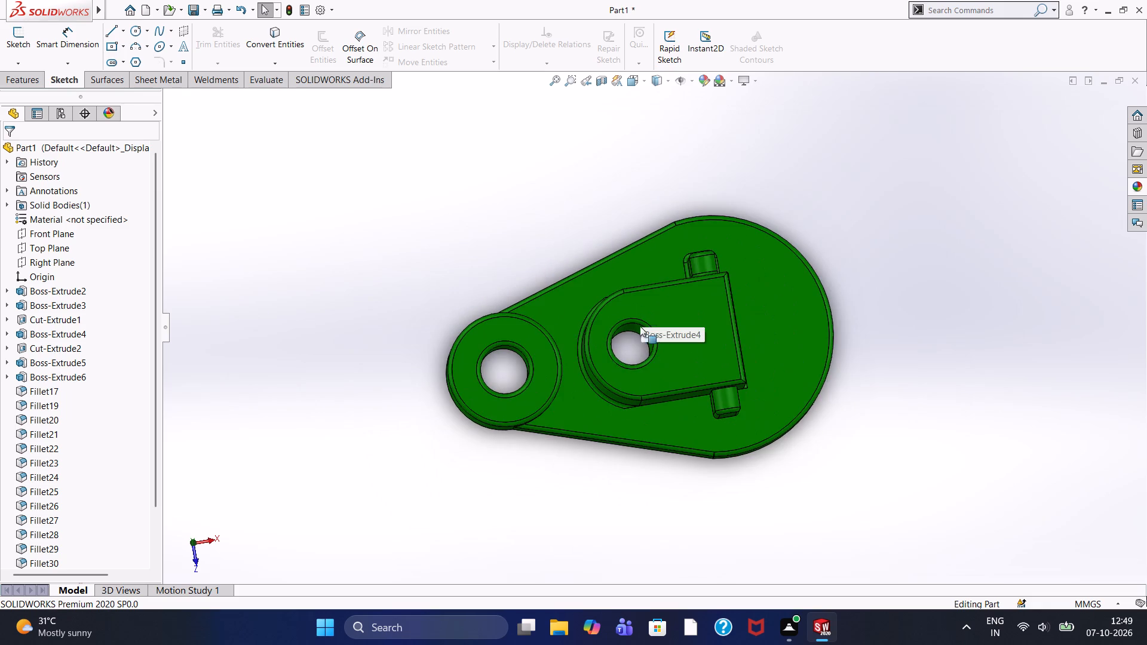
{"action": "scroll", "coordinate": [640, 338], "scroll_direction": "down", "scroll_amount": 4}
{"action": "scroll", "coordinate": [640, 339], "scroll_direction": "up", "scroll_amount": 2}
{"action": "scroll", "coordinate": [642, 339], "scroll_direction": "down", "scroll_amount": 3}
{"action": "scroll", "coordinate": [642, 339], "scroll_direction": "up", "scroll_amount": 2}
{"action": "scroll", "coordinate": [643, 338], "scroll_direction": "down", "scroll_amount": 4}
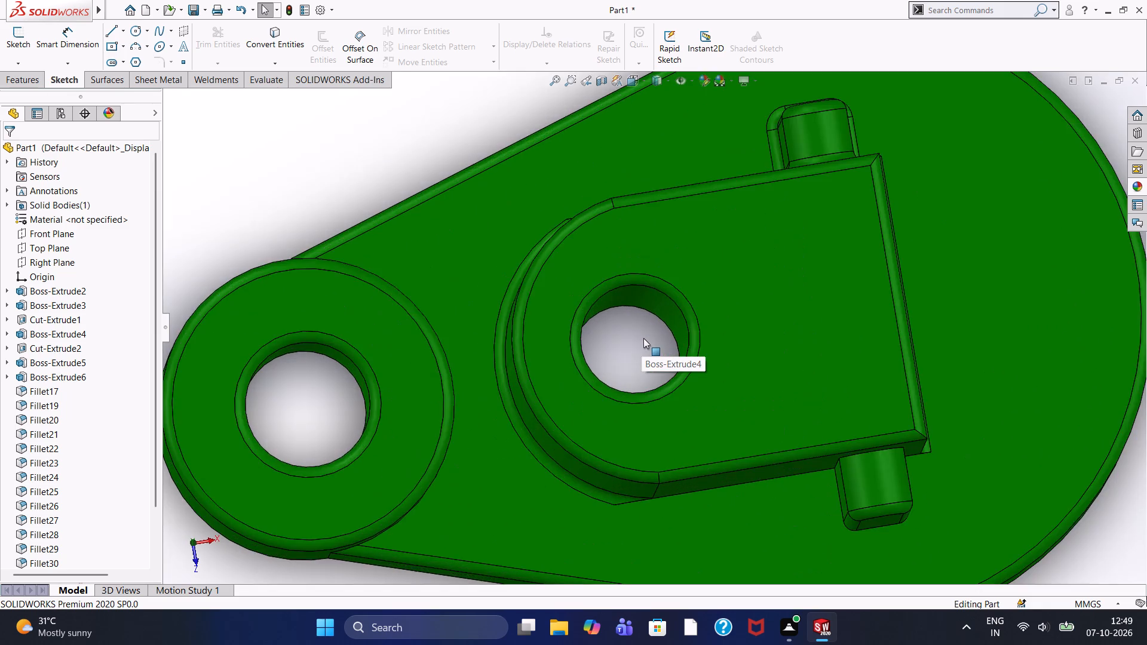
{"action": "scroll", "coordinate": [643, 338], "scroll_direction": "up", "scroll_amount": 3}
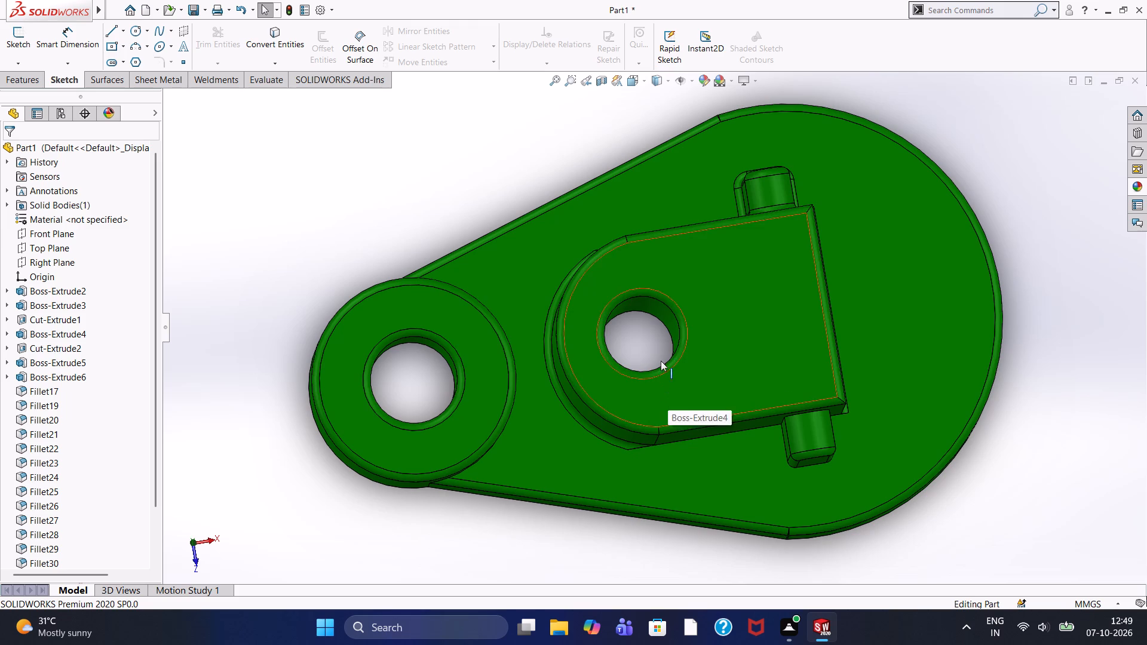
{"action": "scroll", "coordinate": [660, 355], "scroll_direction": "down", "scroll_amount": 2}
{"action": "scroll", "coordinate": [660, 355], "scroll_direction": "up", "scroll_amount": 2}
{"action": "scroll", "coordinate": [660, 354], "scroll_direction": "down", "scroll_amount": 1}
{"action": "scroll", "coordinate": [660, 354], "scroll_direction": "up", "scroll_amount": 1}
{"action": "scroll", "coordinate": [660, 354], "scroll_direction": "down", "scroll_amount": 4}
{"action": "scroll", "coordinate": [660, 354], "scroll_direction": "up", "scroll_amount": 1}
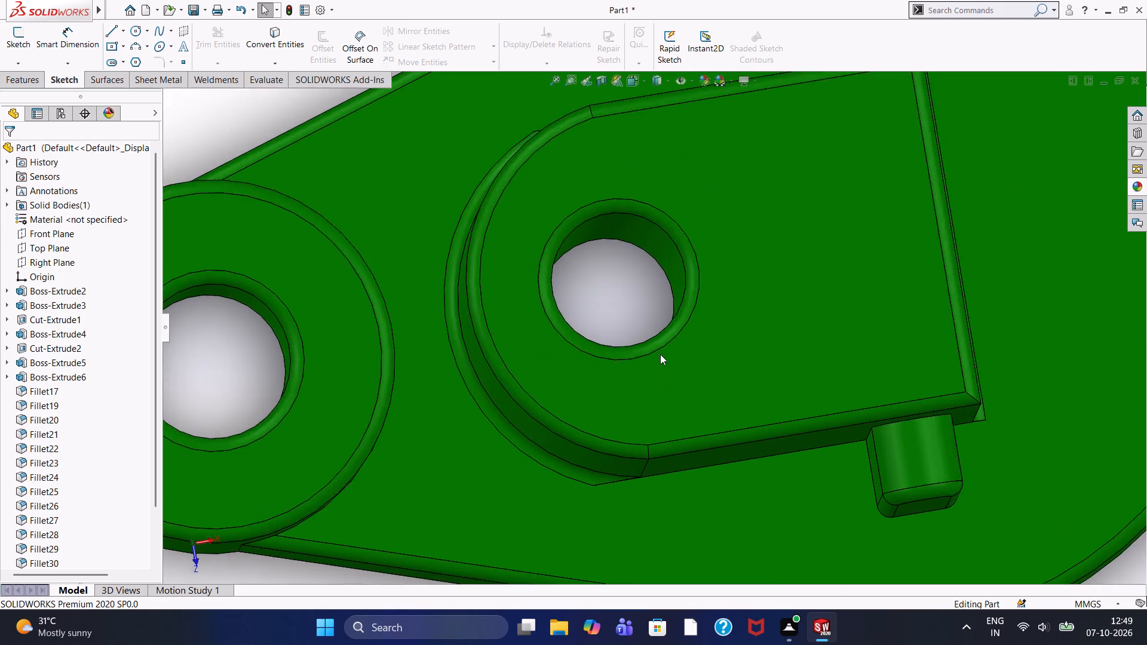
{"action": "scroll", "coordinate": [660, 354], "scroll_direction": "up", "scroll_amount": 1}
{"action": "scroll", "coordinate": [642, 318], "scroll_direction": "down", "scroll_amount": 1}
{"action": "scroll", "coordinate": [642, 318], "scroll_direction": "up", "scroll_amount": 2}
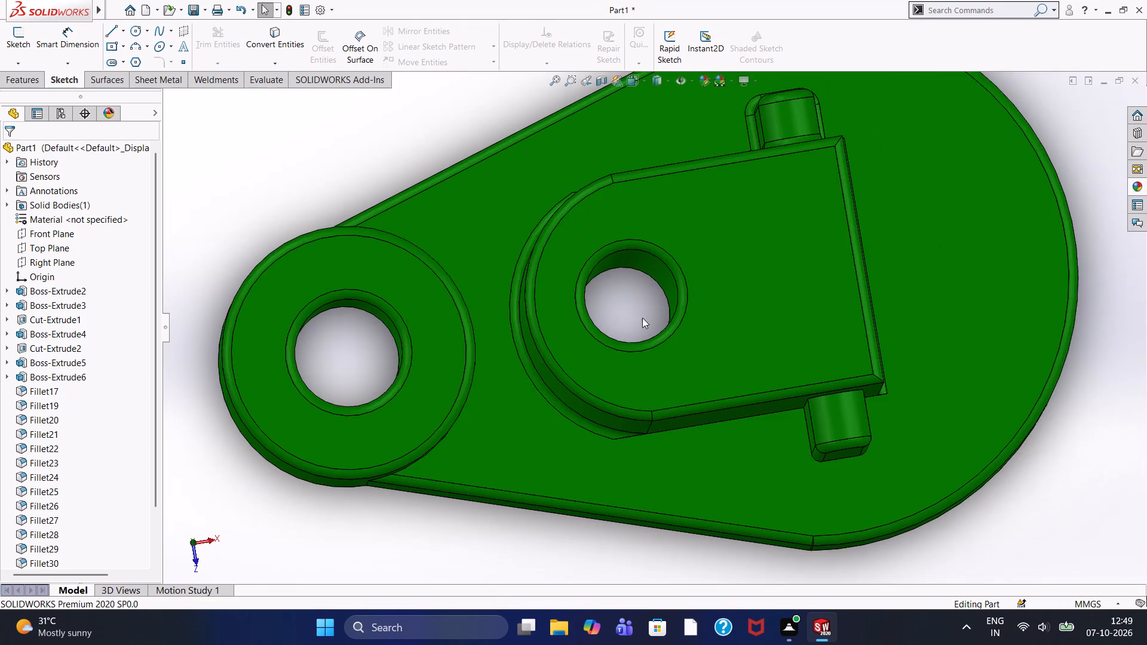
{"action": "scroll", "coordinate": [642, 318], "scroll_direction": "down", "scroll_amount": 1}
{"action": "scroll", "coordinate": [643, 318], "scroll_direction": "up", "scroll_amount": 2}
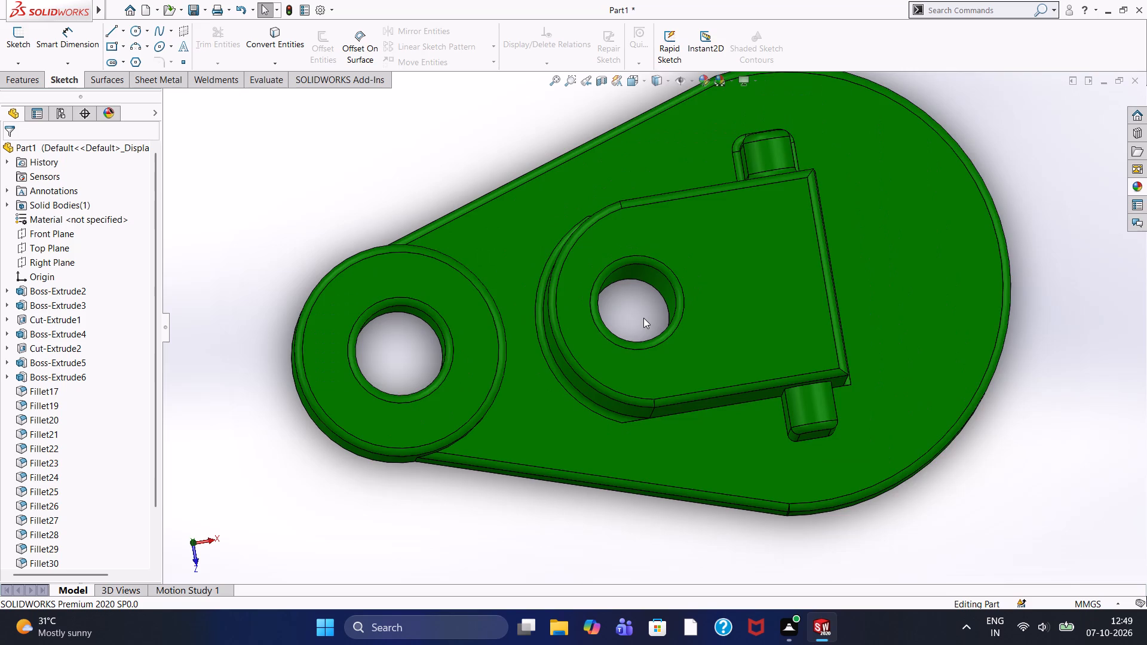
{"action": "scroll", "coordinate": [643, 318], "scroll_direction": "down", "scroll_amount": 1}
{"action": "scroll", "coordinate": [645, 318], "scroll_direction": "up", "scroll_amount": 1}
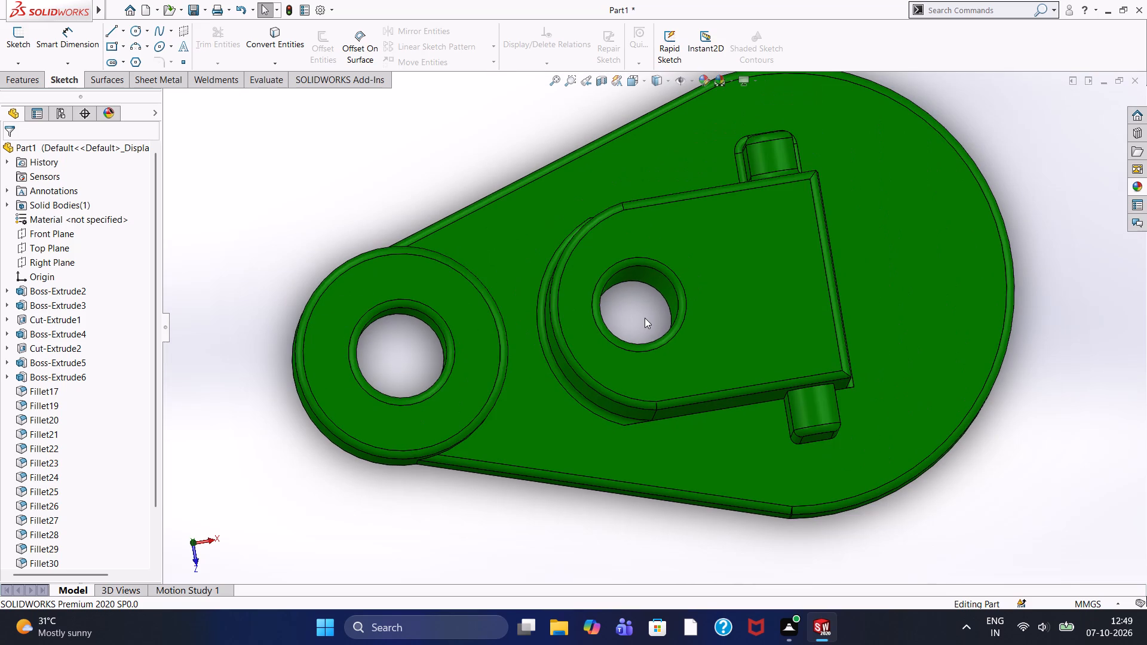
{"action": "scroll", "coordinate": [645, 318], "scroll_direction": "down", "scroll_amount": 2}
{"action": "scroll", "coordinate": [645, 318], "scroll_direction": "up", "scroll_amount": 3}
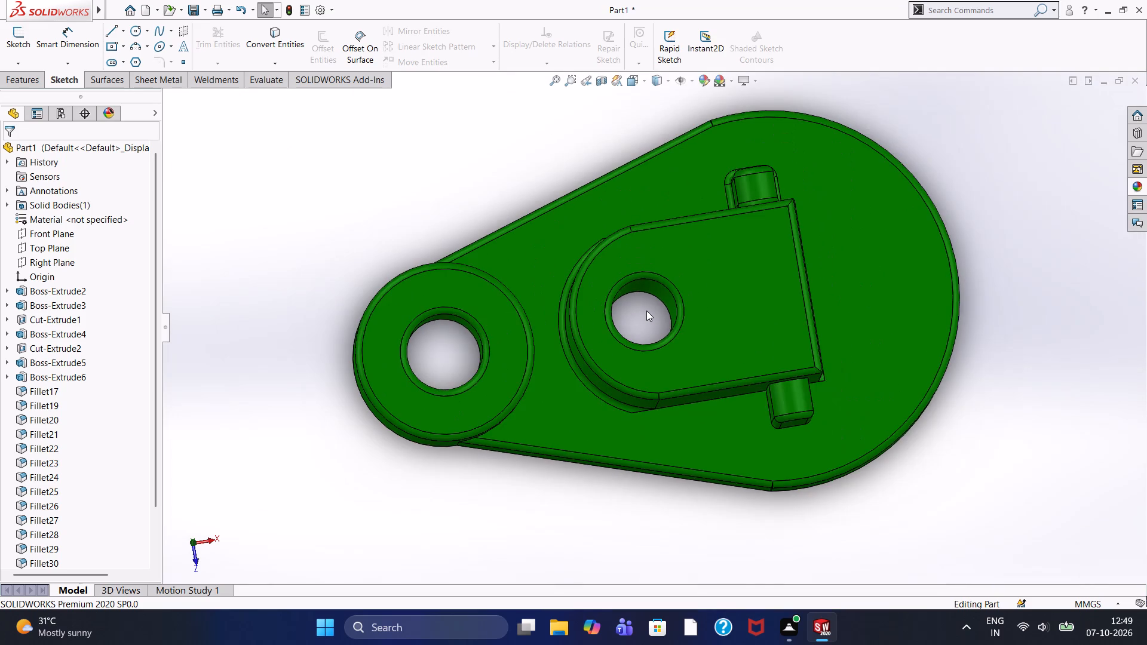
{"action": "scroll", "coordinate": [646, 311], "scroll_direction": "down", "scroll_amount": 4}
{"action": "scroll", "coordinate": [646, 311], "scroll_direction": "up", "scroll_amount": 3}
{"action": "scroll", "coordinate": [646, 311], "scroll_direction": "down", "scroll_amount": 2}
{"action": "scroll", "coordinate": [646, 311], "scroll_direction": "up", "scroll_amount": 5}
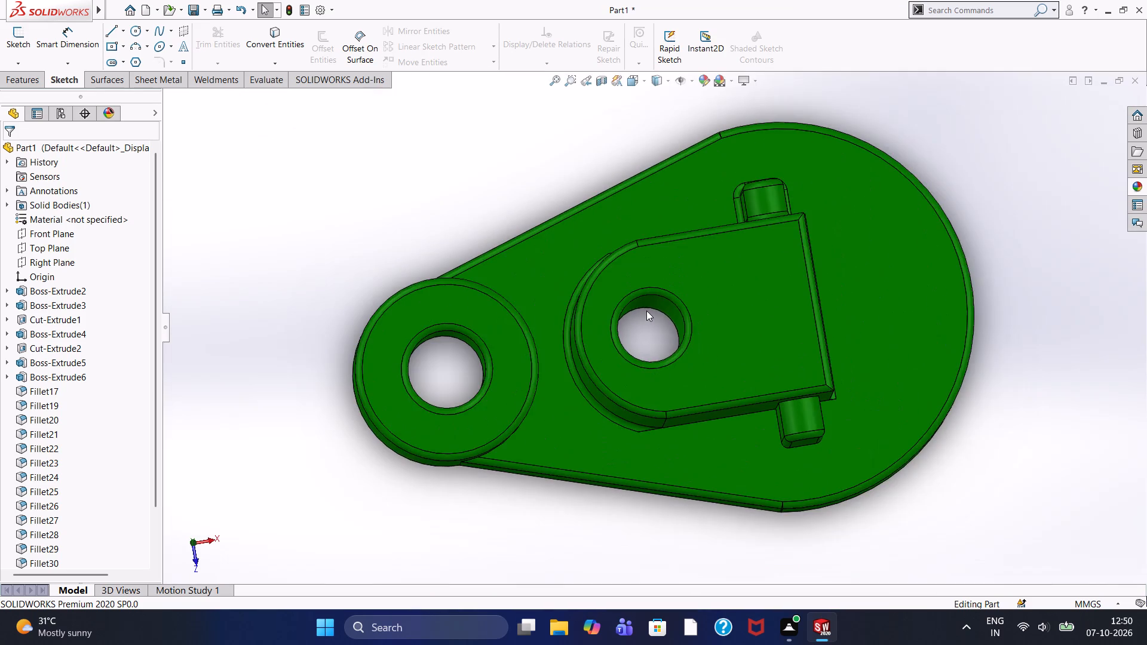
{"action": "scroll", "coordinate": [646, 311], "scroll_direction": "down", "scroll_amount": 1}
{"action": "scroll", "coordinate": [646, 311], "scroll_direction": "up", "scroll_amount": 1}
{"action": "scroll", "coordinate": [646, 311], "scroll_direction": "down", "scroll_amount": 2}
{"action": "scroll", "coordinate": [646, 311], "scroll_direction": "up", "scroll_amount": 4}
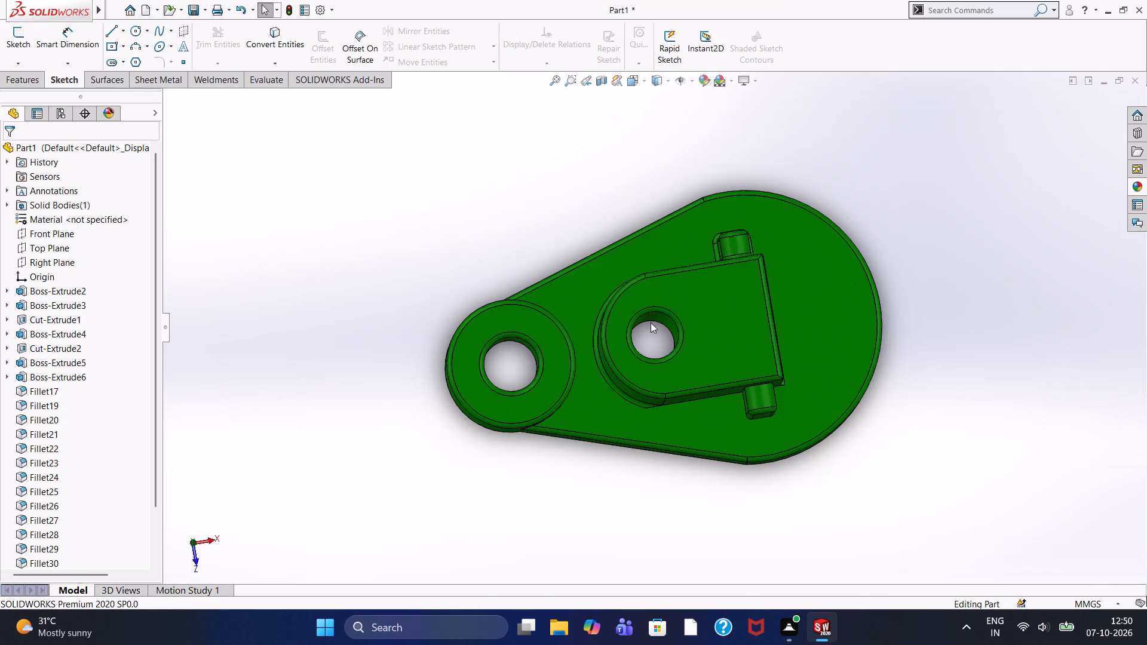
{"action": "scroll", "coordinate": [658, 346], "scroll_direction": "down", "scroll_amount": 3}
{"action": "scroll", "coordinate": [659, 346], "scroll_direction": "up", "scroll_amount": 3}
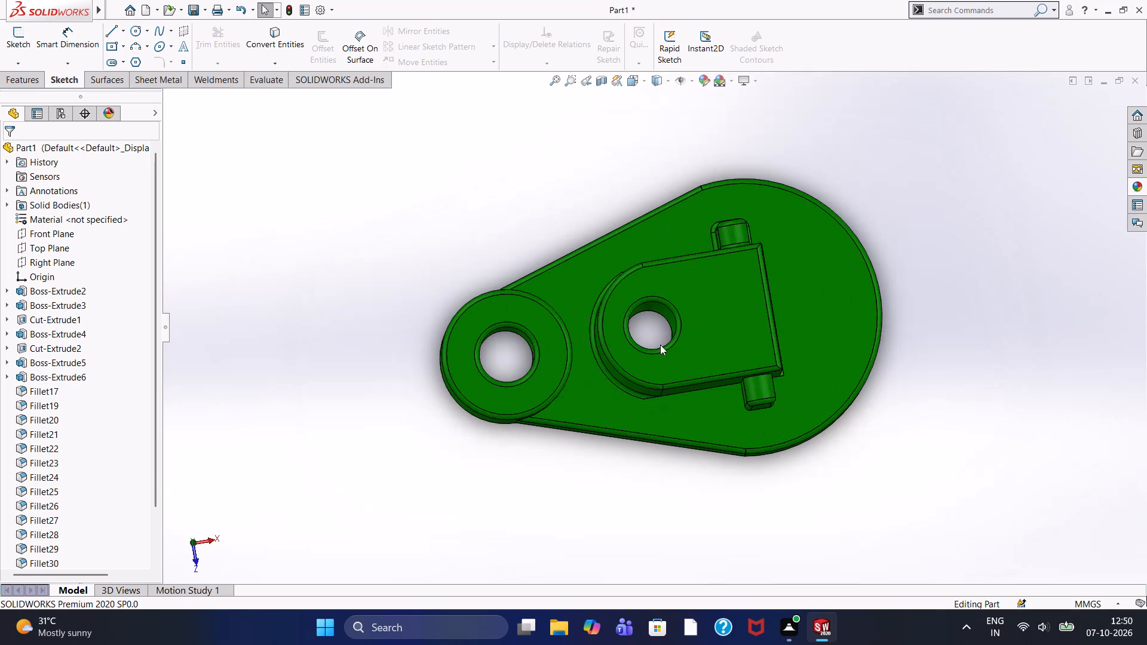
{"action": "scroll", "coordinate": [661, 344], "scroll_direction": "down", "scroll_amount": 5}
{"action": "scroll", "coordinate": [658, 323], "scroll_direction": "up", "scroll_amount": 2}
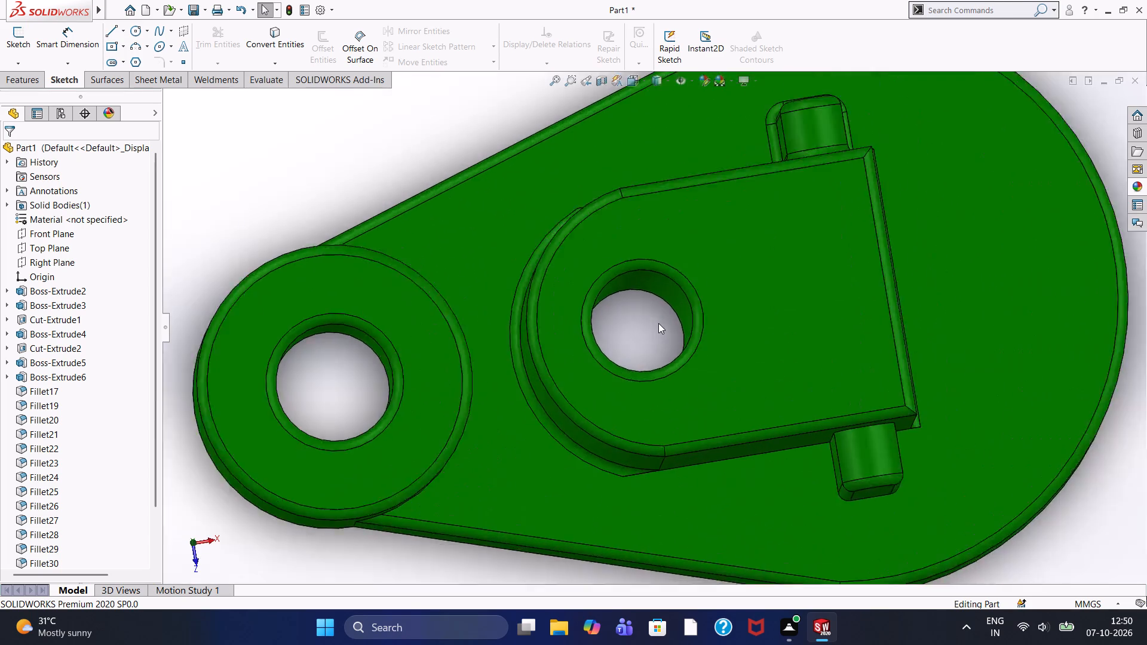
Examine the whole green bracket from nearly straight above, including both bosses, their through-holes and the side pins.
{"action": "scroll", "coordinate": [658, 323], "scroll_direction": "up", "scroll_amount": 2}
{"action": "scroll", "coordinate": [657, 323], "scroll_direction": "down", "scroll_amount": 2}
{"action": "scroll", "coordinate": [657, 326], "scroll_direction": "up", "scroll_amount": 2}
{"action": "scroll", "coordinate": [657, 326], "scroll_direction": "down", "scroll_amount": 3}
{"action": "scroll", "coordinate": [657, 326], "scroll_direction": "up", "scroll_amount": 2}
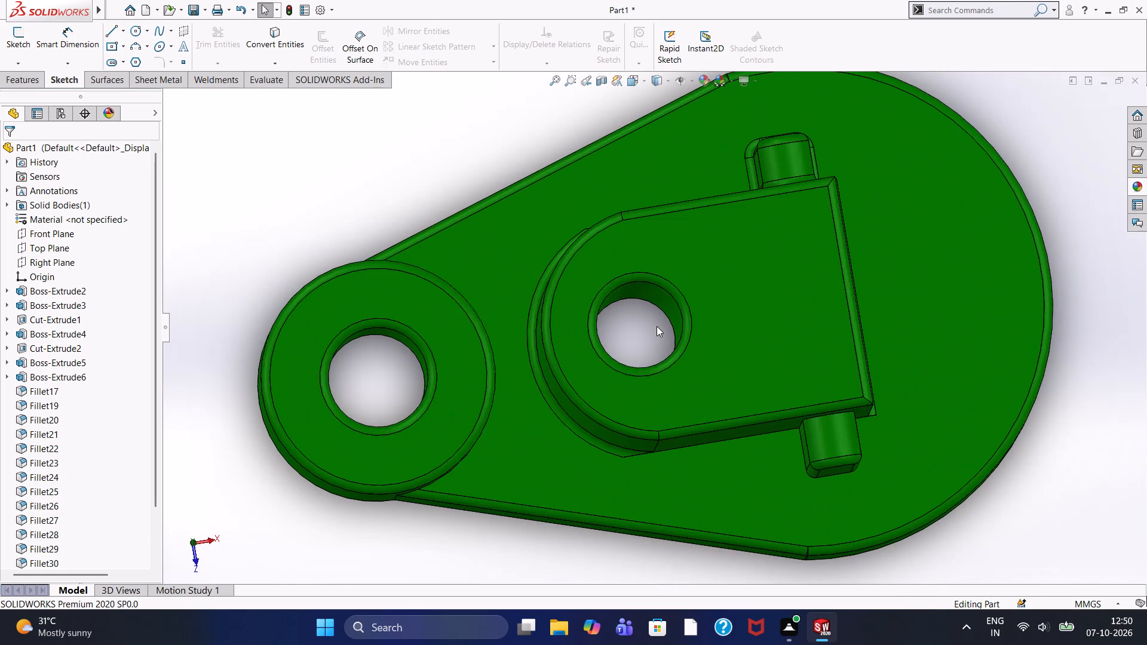
{"action": "scroll", "coordinate": [657, 326], "scroll_direction": "down", "scroll_amount": 4}
{"action": "scroll", "coordinate": [657, 326], "scroll_direction": "up", "scroll_amount": 5}
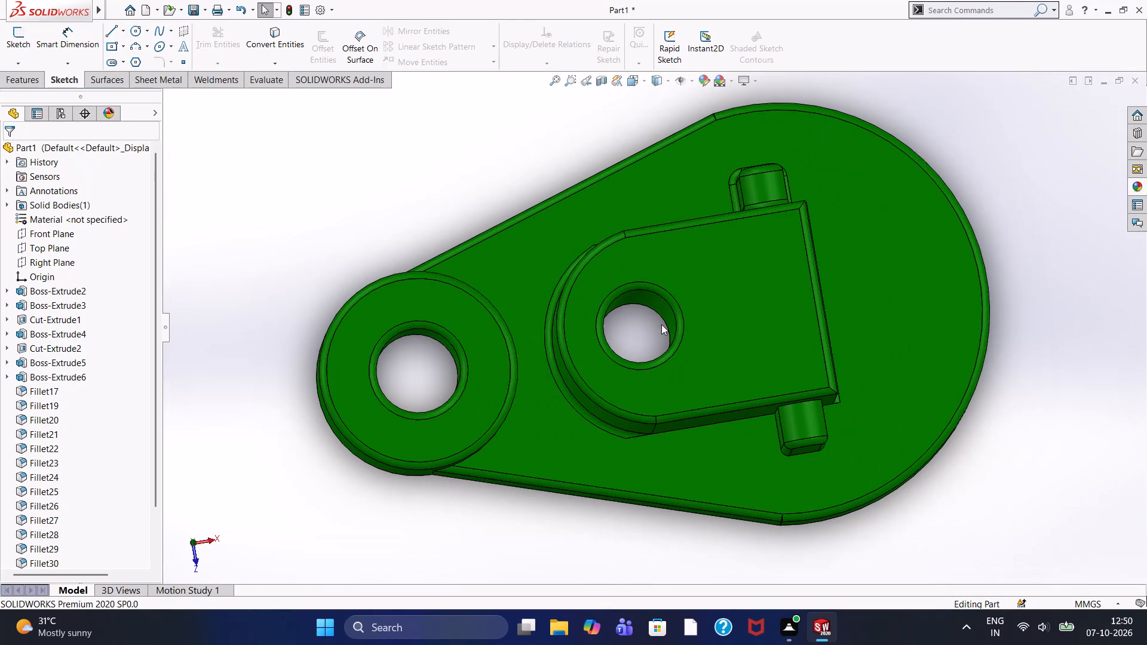
{"action": "scroll", "coordinate": [661, 324], "scroll_direction": "down", "scroll_amount": 2}
{"action": "scroll", "coordinate": [661, 324], "scroll_direction": "up", "scroll_amount": 1}
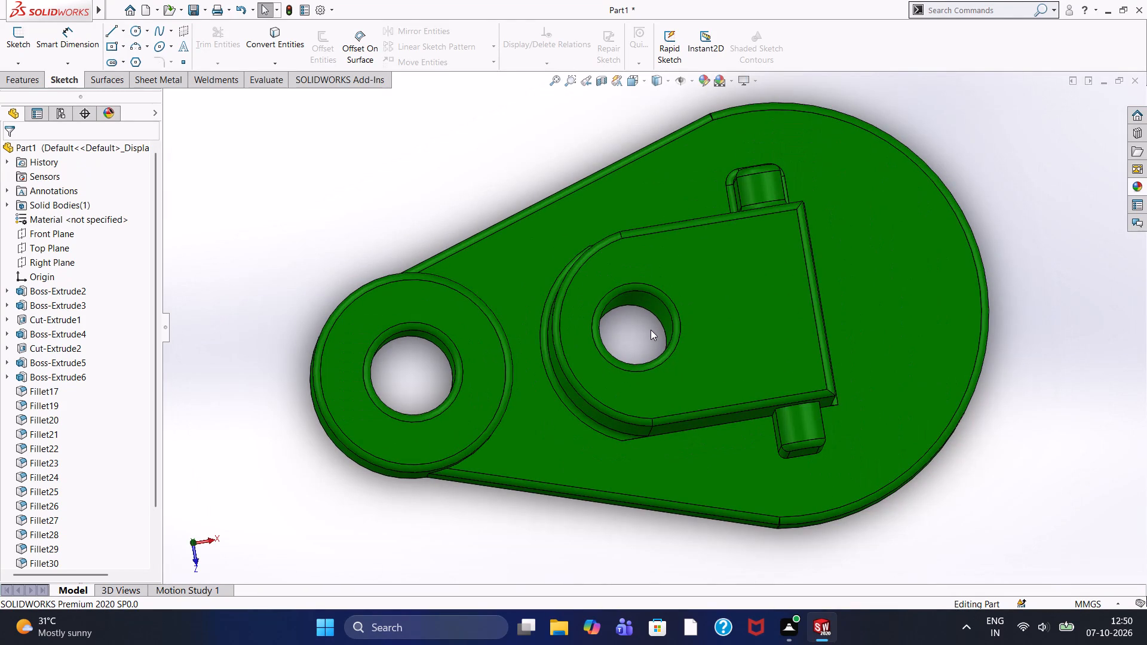
{"action": "scroll", "coordinate": [649, 329], "scroll_direction": "up", "scroll_amount": 4}
{"action": "scroll", "coordinate": [649, 329], "scroll_direction": "down", "scroll_amount": 1}
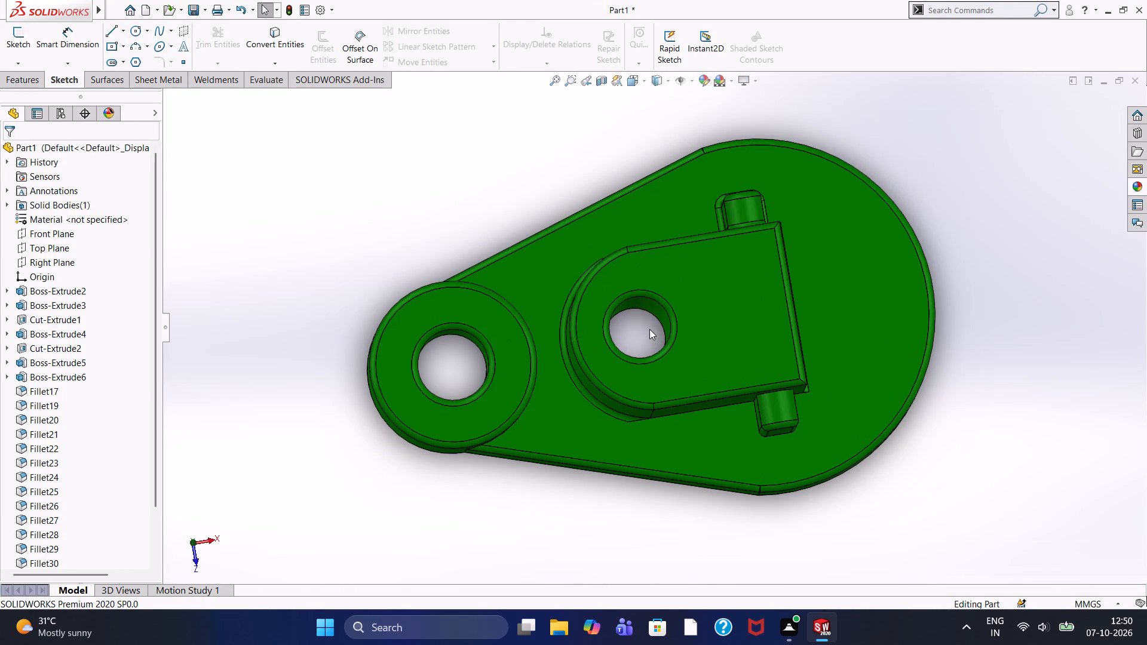
{"action": "scroll", "coordinate": [649, 329], "scroll_direction": "up", "scroll_amount": 1}
{"action": "scroll", "coordinate": [649, 329], "scroll_direction": "down", "scroll_amount": 1}
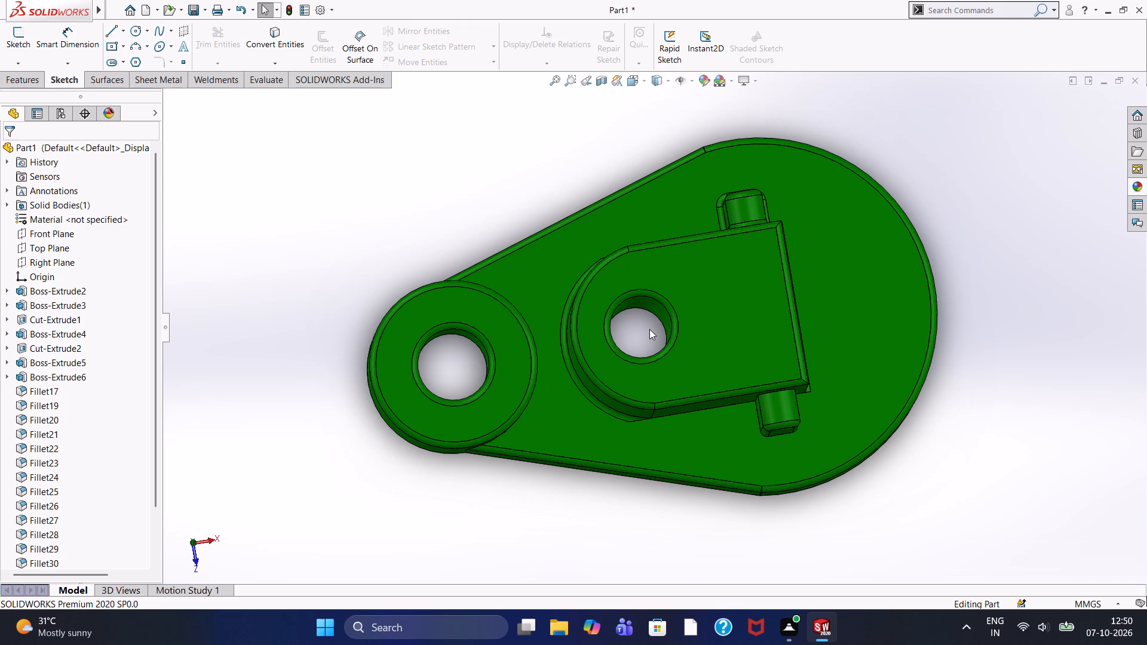
Examine up close the inner wall and rounded rim of the through-hole in the raised D-shaped boss.
{"action": "scroll", "coordinate": [649, 329], "scroll_direction": "down", "scroll_amount": 3}
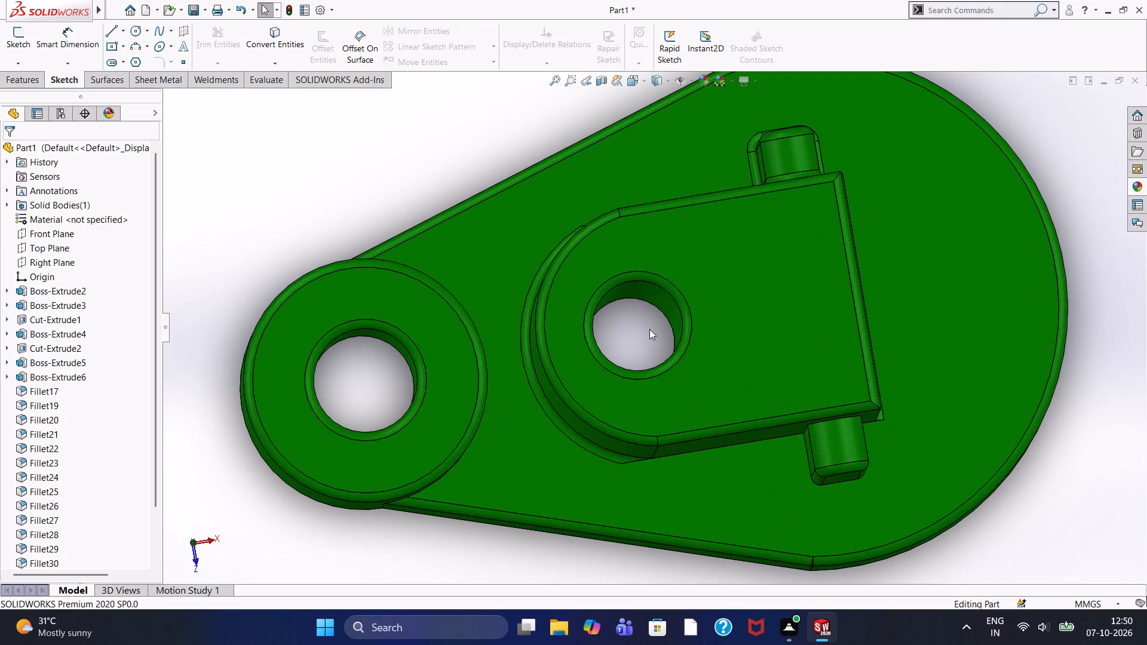
{"action": "scroll", "coordinate": [649, 329], "scroll_direction": "down", "scroll_amount": 2}
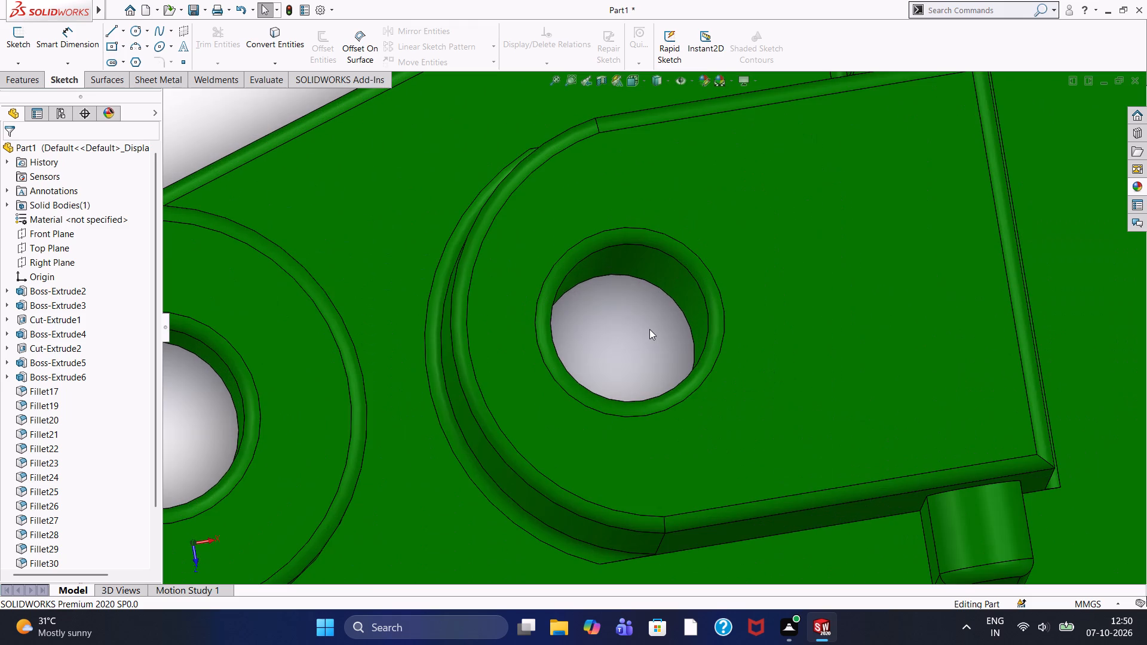
{"action": "scroll", "coordinate": [649, 329], "scroll_direction": "down", "scroll_amount": 1}
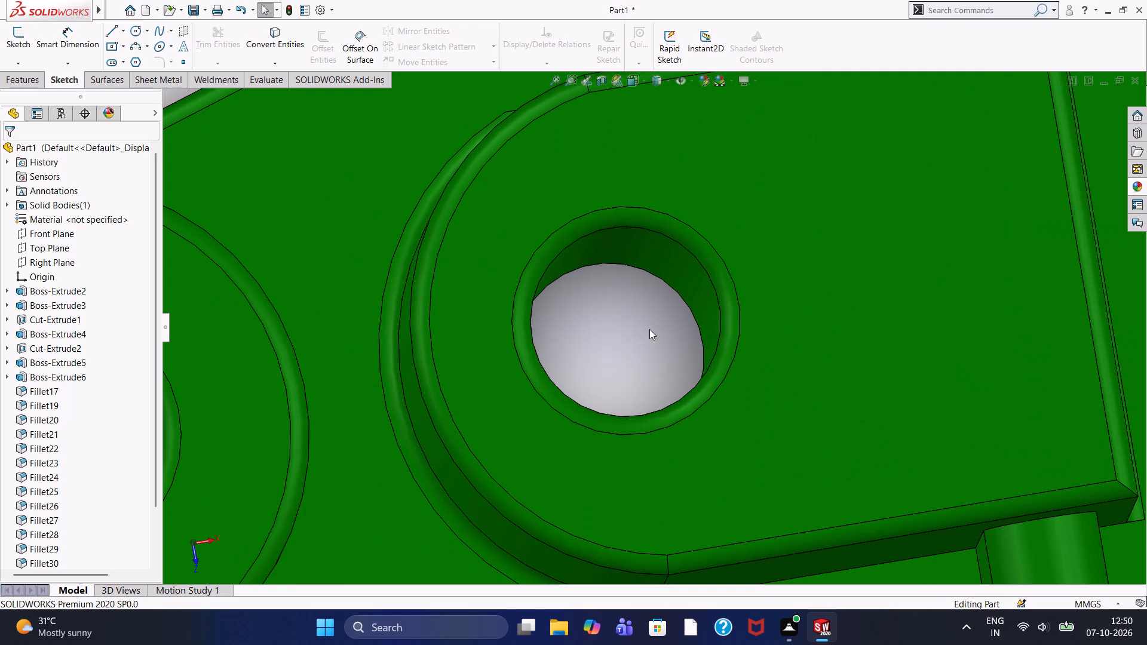
{"action": "scroll", "coordinate": [649, 329], "scroll_direction": "down", "scroll_amount": 3}
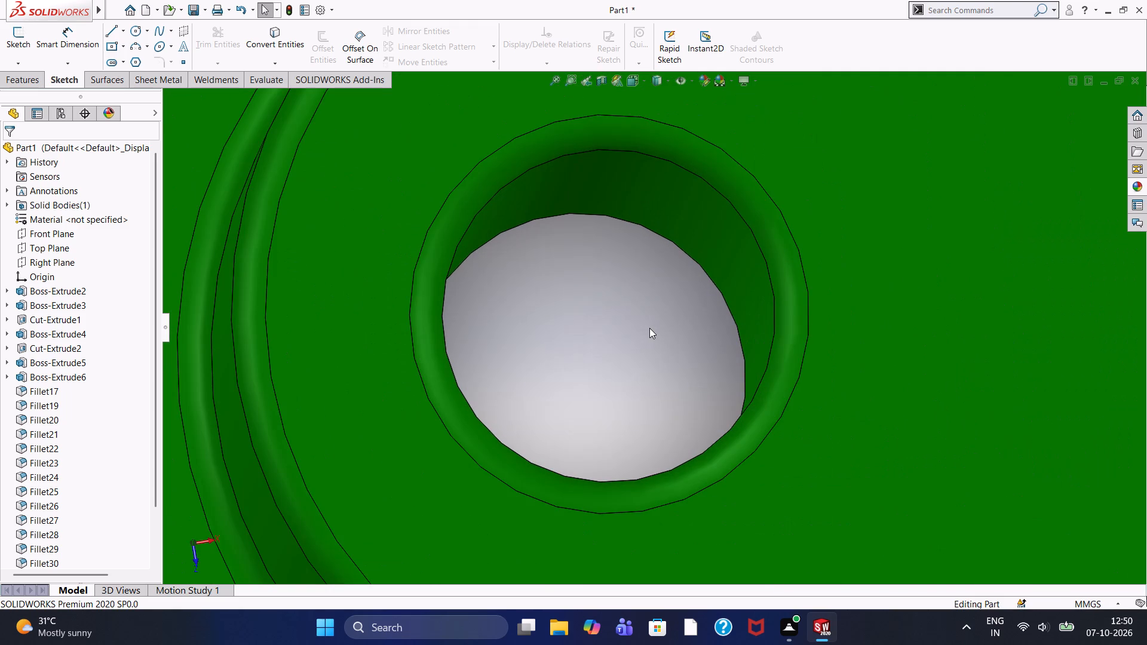
{"action": "scroll", "coordinate": [649, 328], "scroll_direction": "down", "scroll_amount": 2}
{"action": "scroll", "coordinate": [649, 328], "scroll_direction": "up", "scroll_amount": 1}
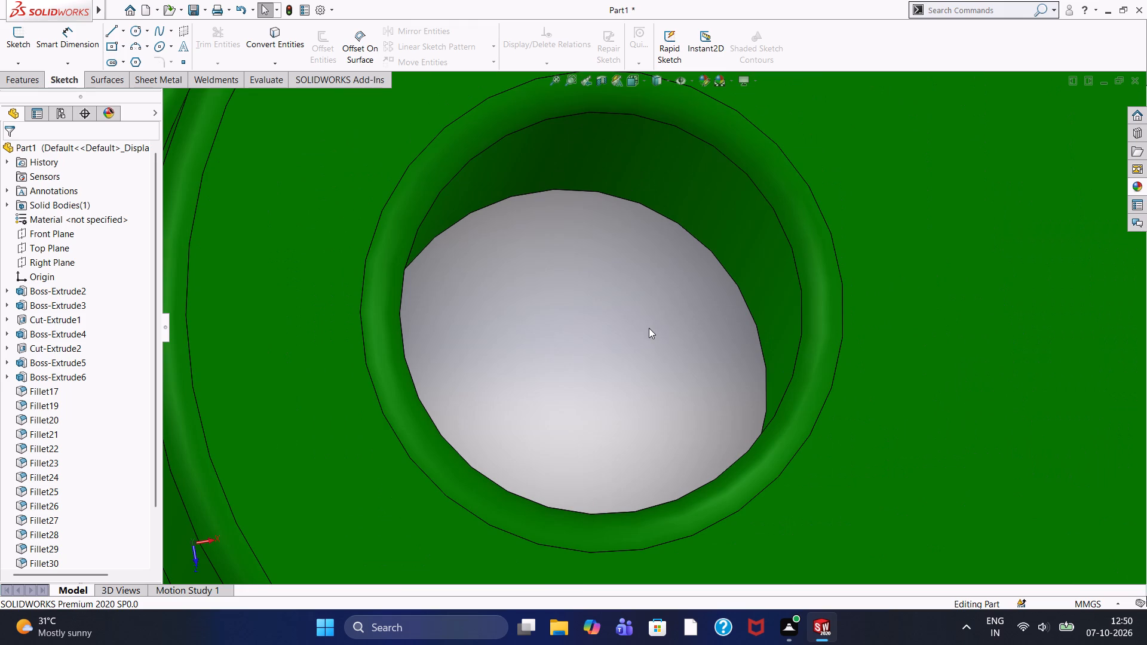
{"action": "scroll", "coordinate": [649, 328], "scroll_direction": "up", "scroll_amount": 1}
{"action": "scroll", "coordinate": [649, 328], "scroll_direction": "down", "scroll_amount": 2}
{"action": "scroll", "coordinate": [649, 328], "scroll_direction": "up", "scroll_amount": 1}
{"action": "scroll", "coordinate": [649, 328], "scroll_direction": "down", "scroll_amount": 1}
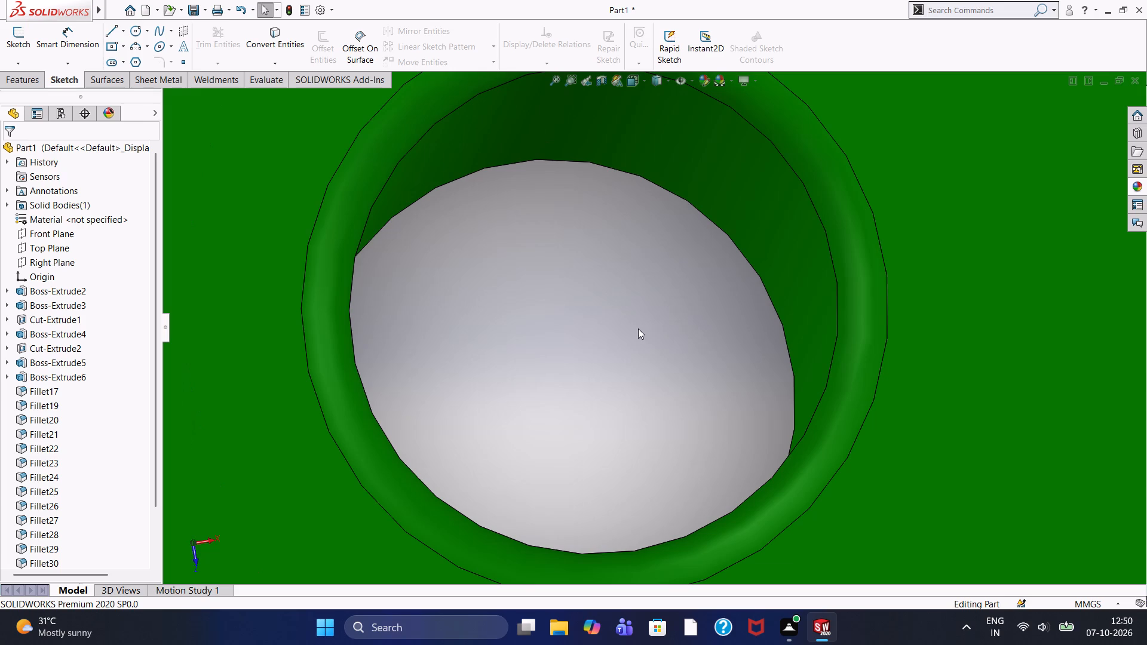
{"action": "scroll", "coordinate": [638, 328], "scroll_direction": "up", "scroll_amount": 1}
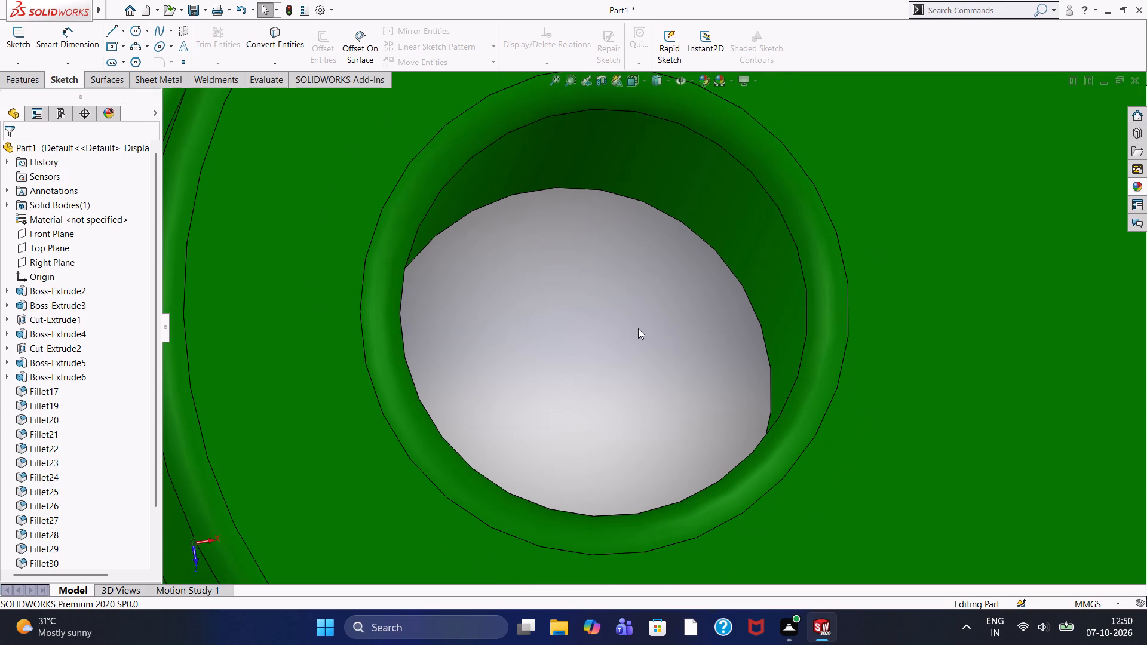
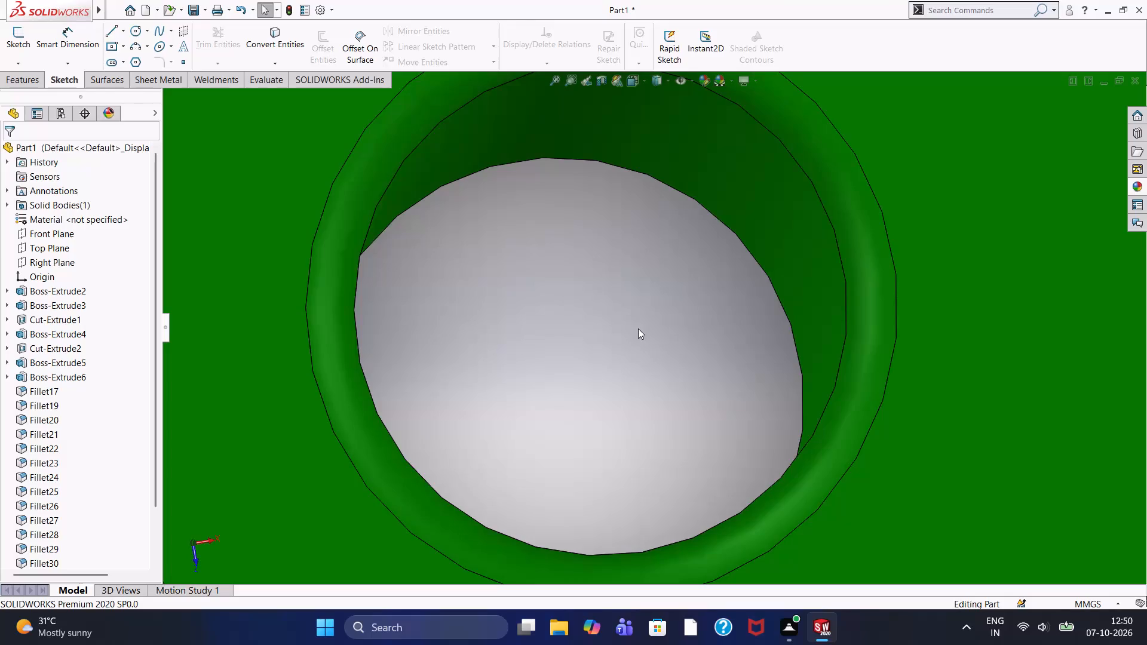
Examine up close the through-hole in the raised D-shaped boss, including its rounded rim and the surrounding boss edge.
{"action": "scroll", "coordinate": [638, 328], "scroll_direction": "up", "scroll_amount": 2}
{"action": "scroll", "coordinate": [638, 328], "scroll_direction": "down", "scroll_amount": 1}
{"action": "scroll", "coordinate": [638, 328], "scroll_direction": "up", "scroll_amount": 1}
{"action": "scroll", "coordinate": [638, 328], "scroll_direction": "down", "scroll_amount": 1}
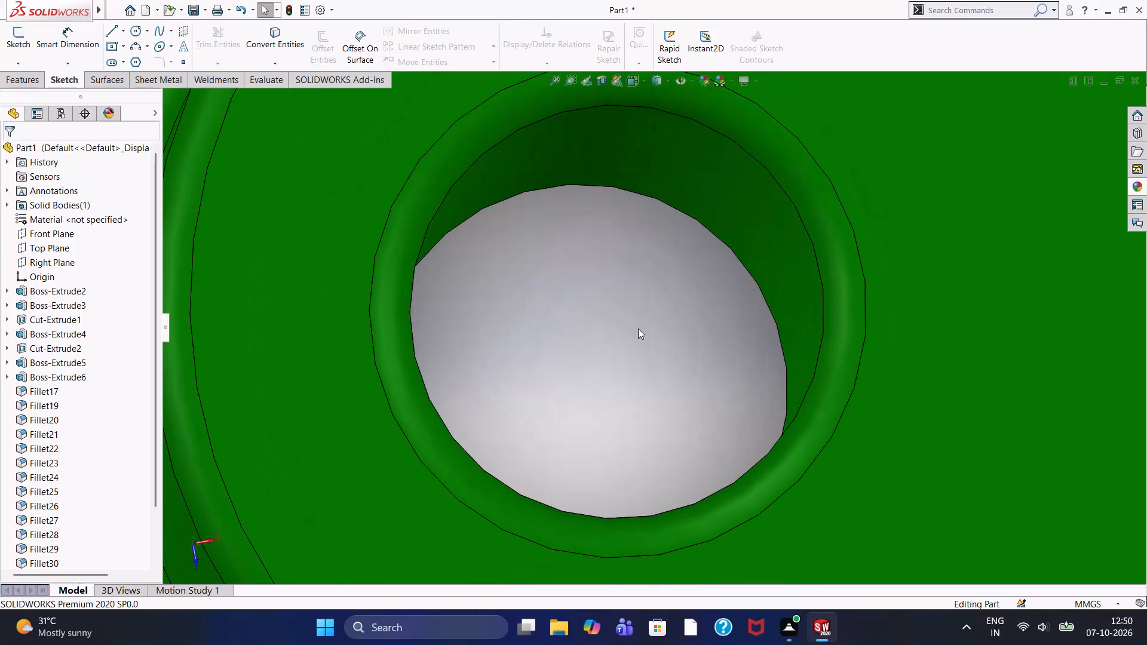
{"action": "scroll", "coordinate": [638, 328], "scroll_direction": "down", "scroll_amount": 2}
{"action": "scroll", "coordinate": [638, 328], "scroll_direction": "up", "scroll_amount": 2}
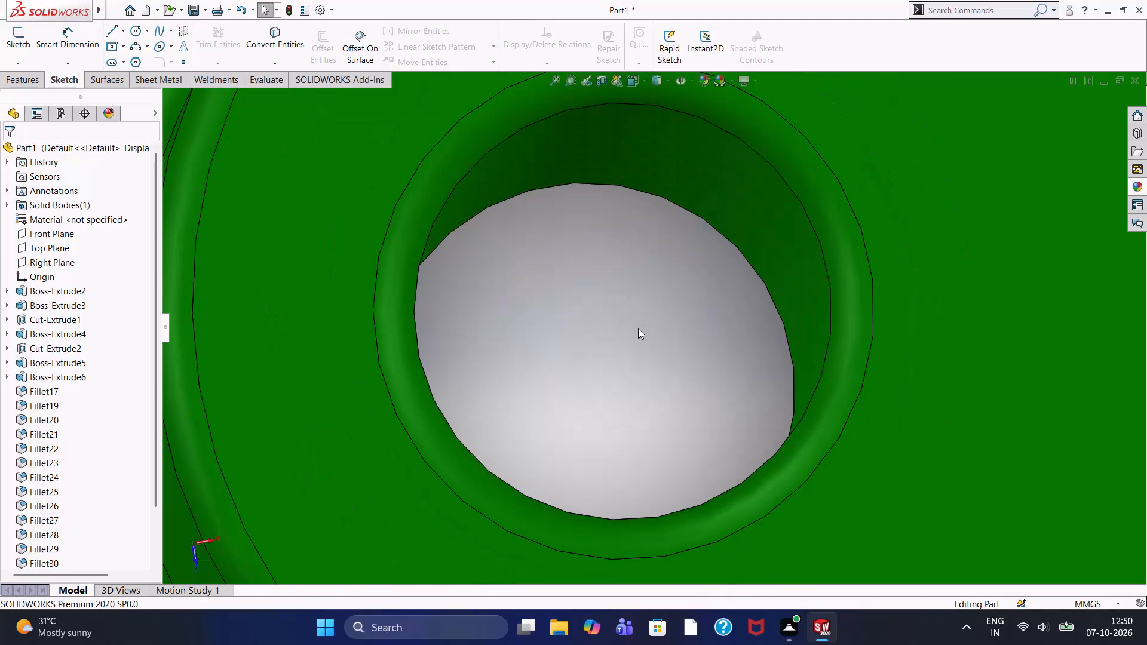
{"action": "scroll", "coordinate": [638, 328], "scroll_direction": "up", "scroll_amount": 2}
{"action": "scroll", "coordinate": [638, 328], "scroll_direction": "down", "scroll_amount": 2}
{"action": "scroll", "coordinate": [638, 328], "scroll_direction": "up", "scroll_amount": 1}
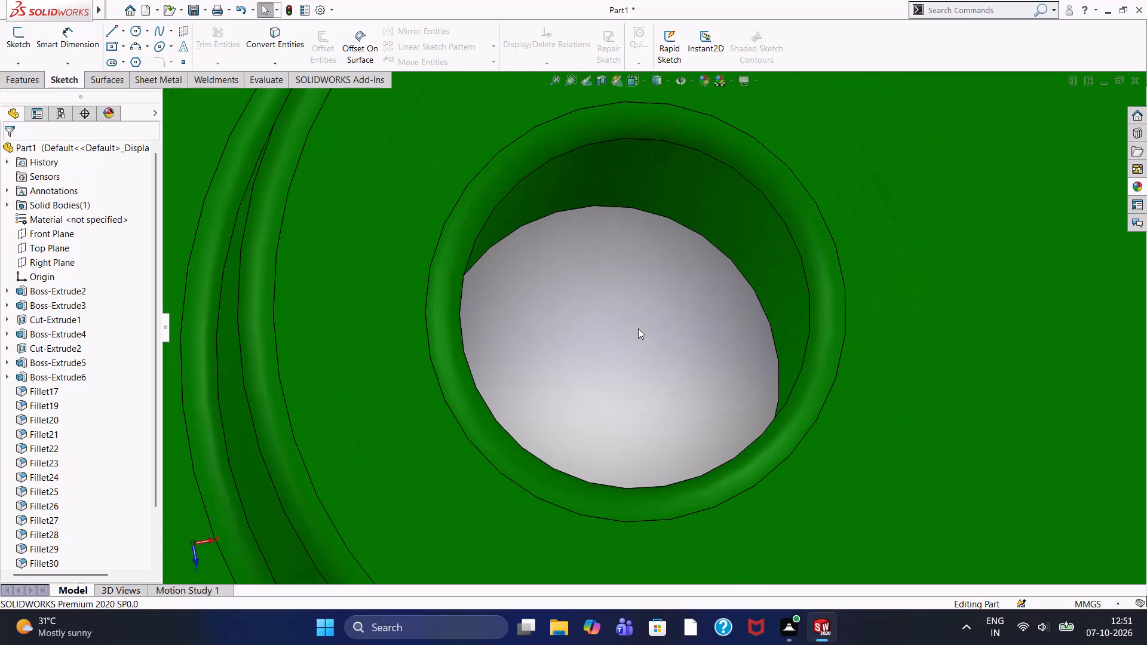
{"action": "scroll", "coordinate": [638, 328], "scroll_direction": "up", "scroll_amount": 2}
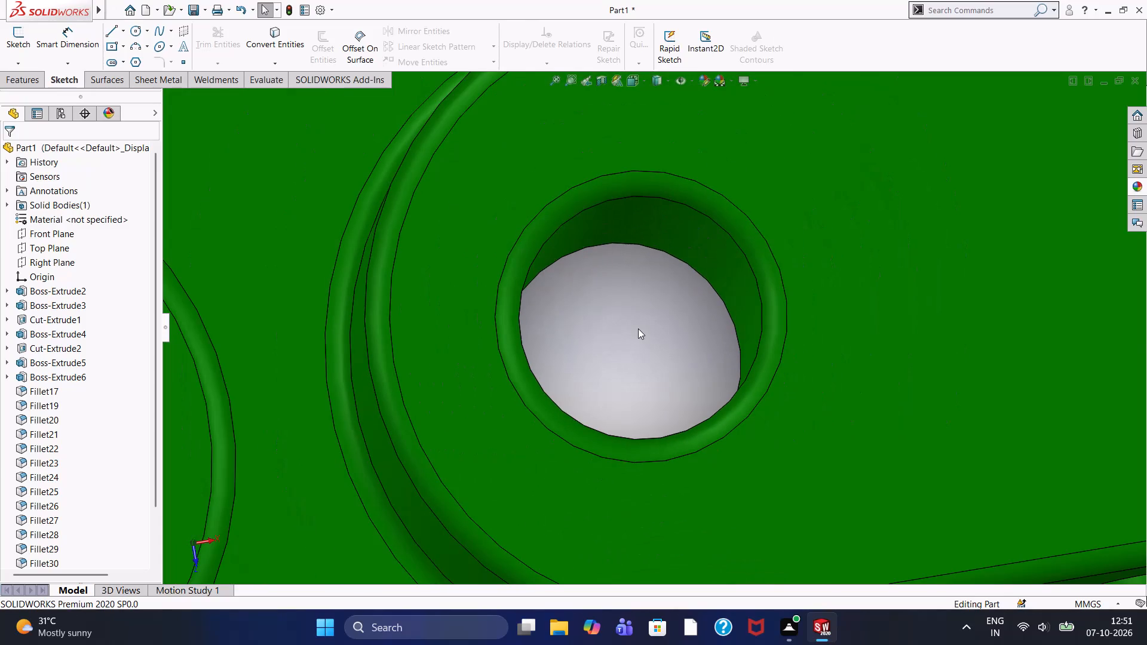
{"action": "scroll", "coordinate": [638, 328], "scroll_direction": "up", "scroll_amount": 2}
{"action": "scroll", "coordinate": [638, 328], "scroll_direction": "down", "scroll_amount": 2}
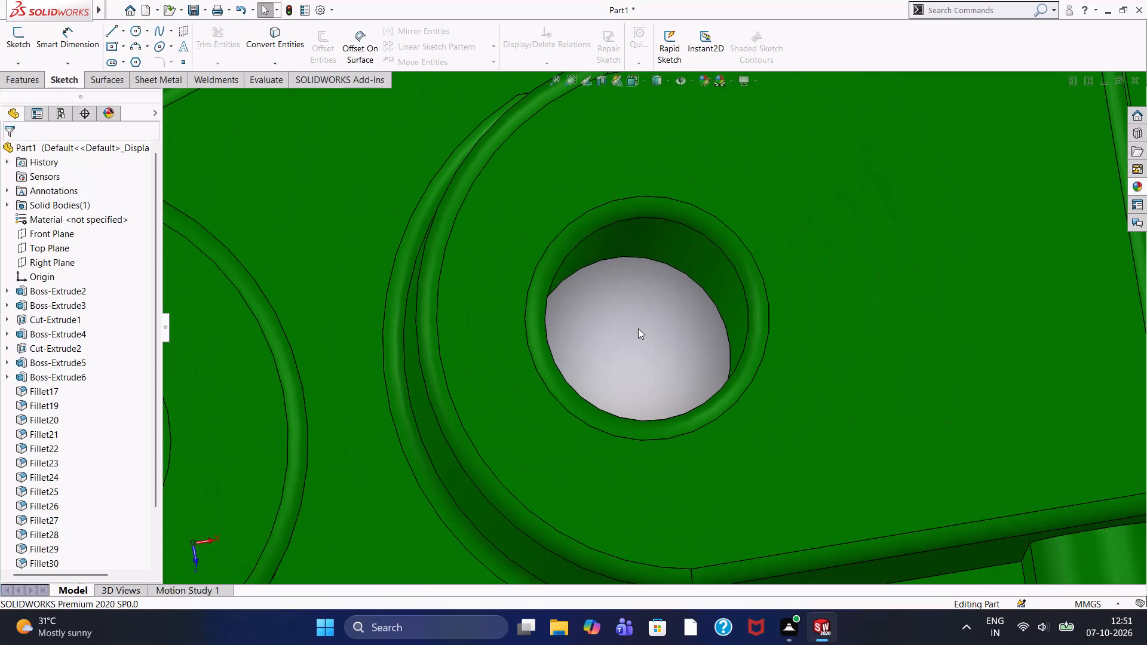
{"action": "scroll", "coordinate": [638, 328], "scroll_direction": "up", "scroll_amount": 1}
{"action": "scroll", "coordinate": [638, 328], "scroll_direction": "down", "scroll_amount": 3}
{"action": "scroll", "coordinate": [638, 328], "scroll_direction": "up", "scroll_amount": 7}
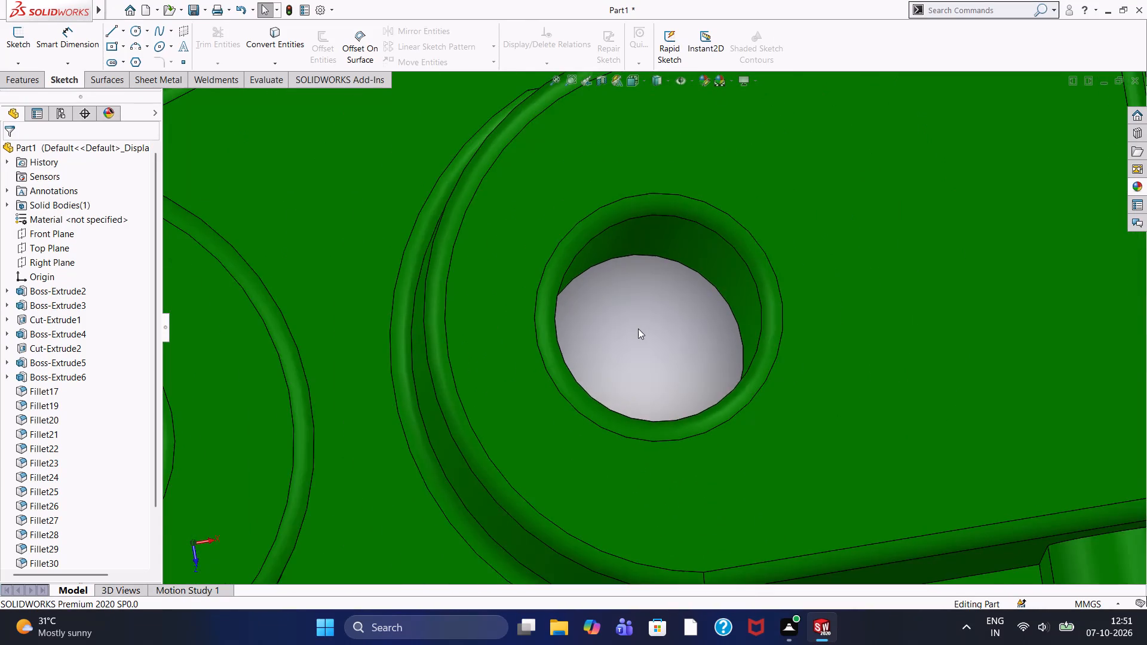
Examine the whole green bracket from nearly straight above, including its outline, both bosses, through-holes and side pins.
{"action": "scroll", "coordinate": [638, 328], "scroll_direction": "up", "scroll_amount": 6}
{"action": "scroll", "coordinate": [638, 328], "scroll_direction": "down", "scroll_amount": 1}
{"action": "scroll", "coordinate": [638, 328], "scroll_direction": "up", "scroll_amount": 2}
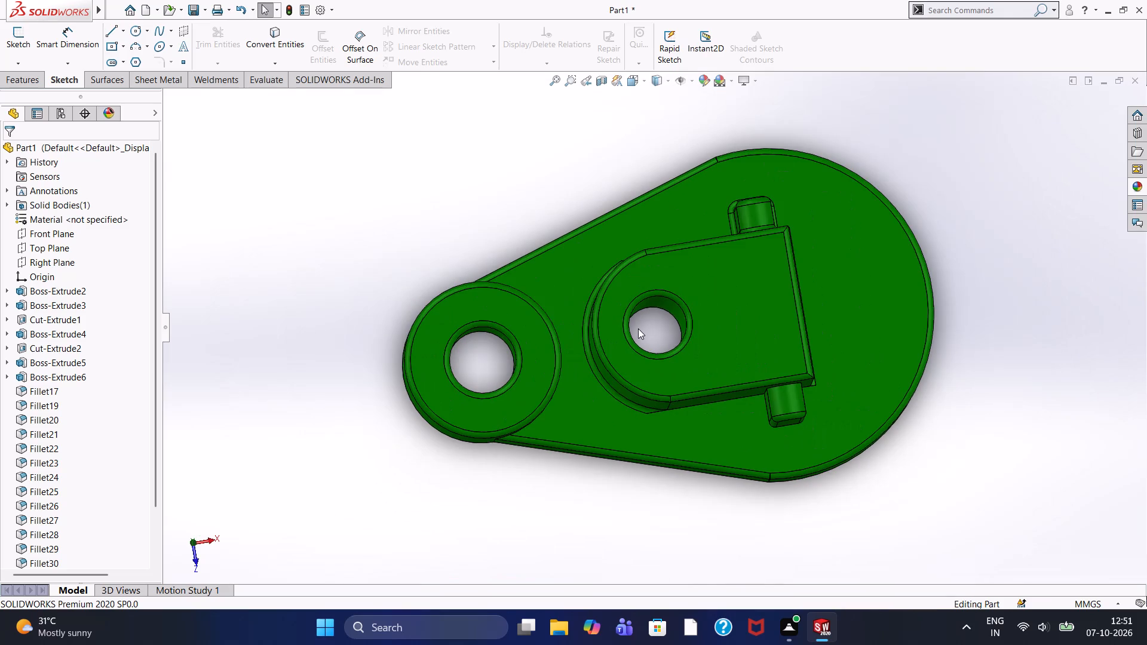
{"action": "scroll", "coordinate": [638, 328], "scroll_direction": "down", "scroll_amount": 1}
{"action": "scroll", "coordinate": [638, 328], "scroll_direction": "up", "scroll_amount": 1}
{"action": "scroll", "coordinate": [638, 328], "scroll_direction": "down", "scroll_amount": 1}
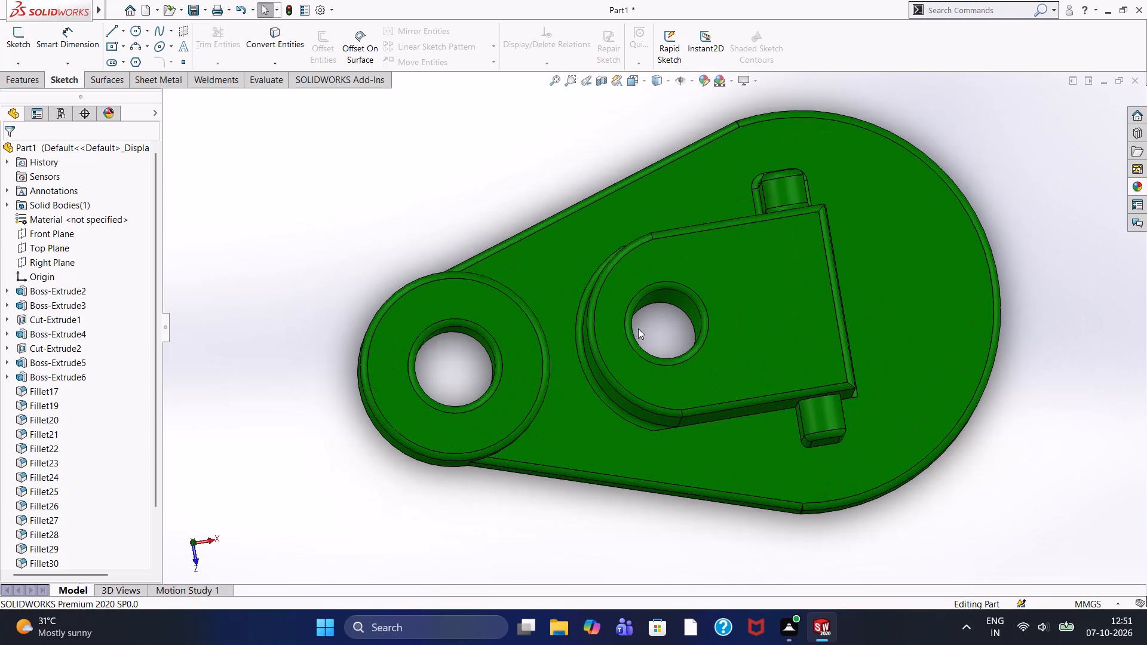
{"action": "scroll", "coordinate": [638, 328], "scroll_direction": "up", "scroll_amount": 4}
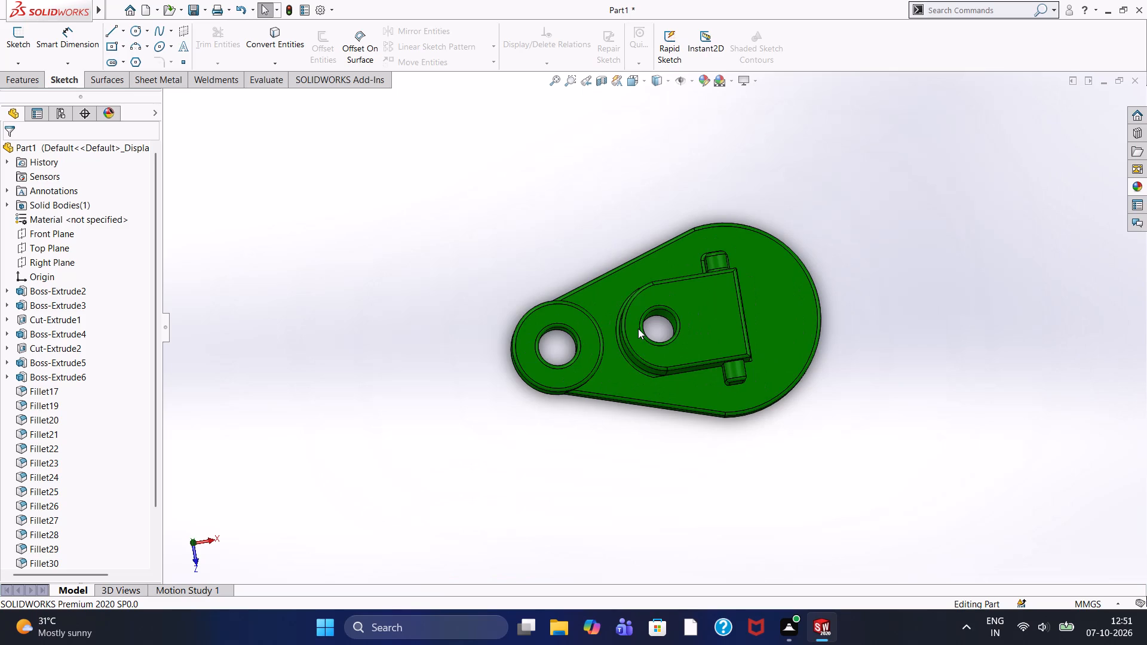
{"action": "scroll", "coordinate": [638, 328], "scroll_direction": "down", "scroll_amount": 1}
{"action": "scroll", "coordinate": [638, 328], "scroll_direction": "up", "scroll_amount": 2}
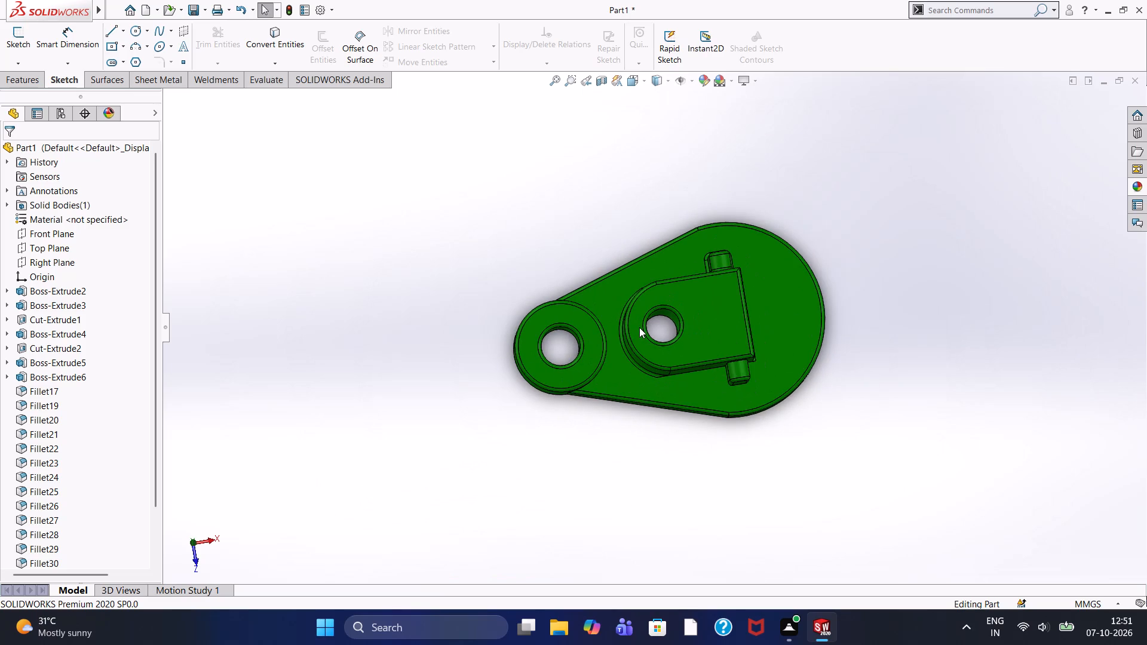
{"action": "scroll", "coordinate": [639, 327], "scroll_direction": "down", "scroll_amount": 2}
{"action": "scroll", "coordinate": [639, 327], "scroll_direction": "up", "scroll_amount": 2}
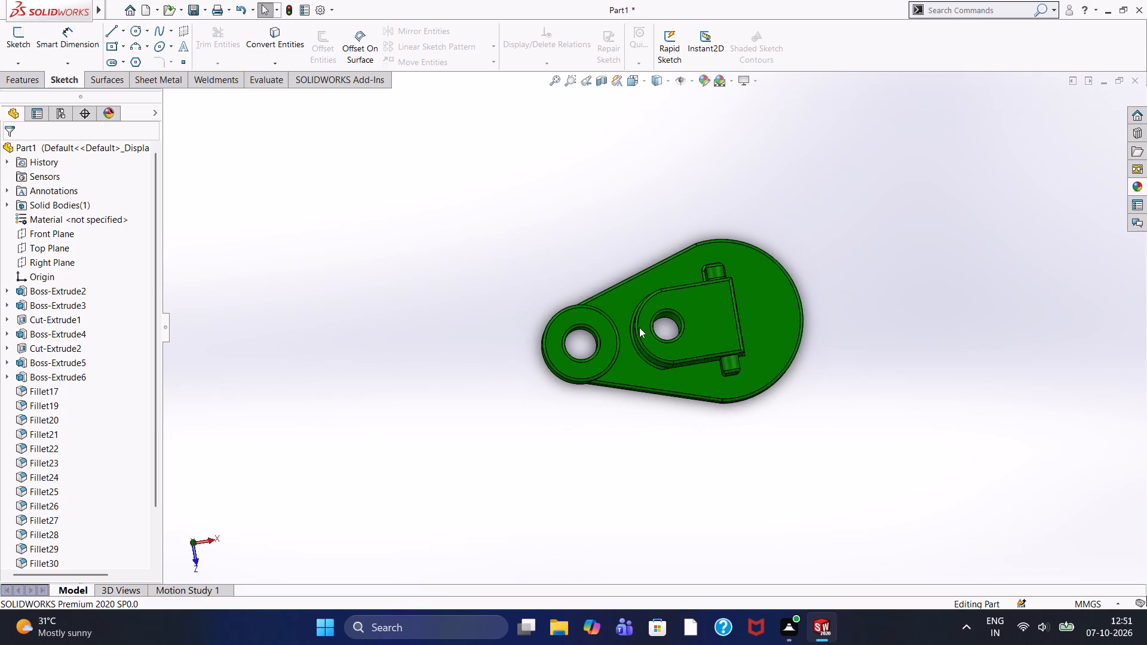
{"action": "scroll", "coordinate": [639, 327], "scroll_direction": "up", "scroll_amount": 1}
{"action": "scroll", "coordinate": [639, 327], "scroll_direction": "down", "scroll_amount": 1}
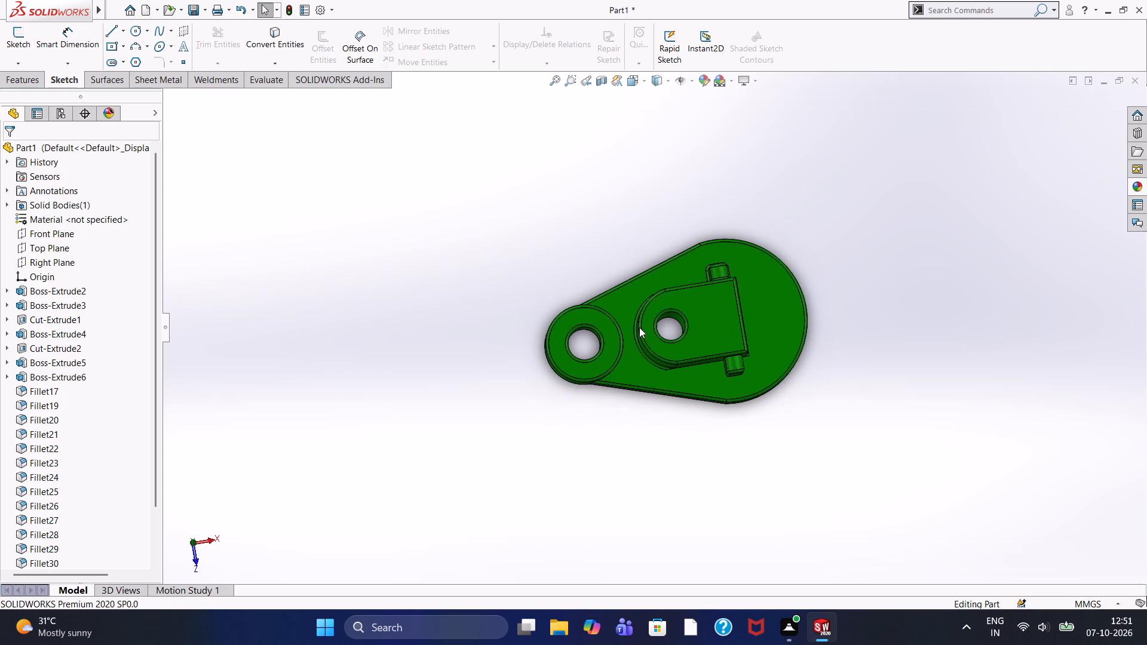
{"action": "scroll", "coordinate": [639, 327], "scroll_direction": "down", "scroll_amount": 4}
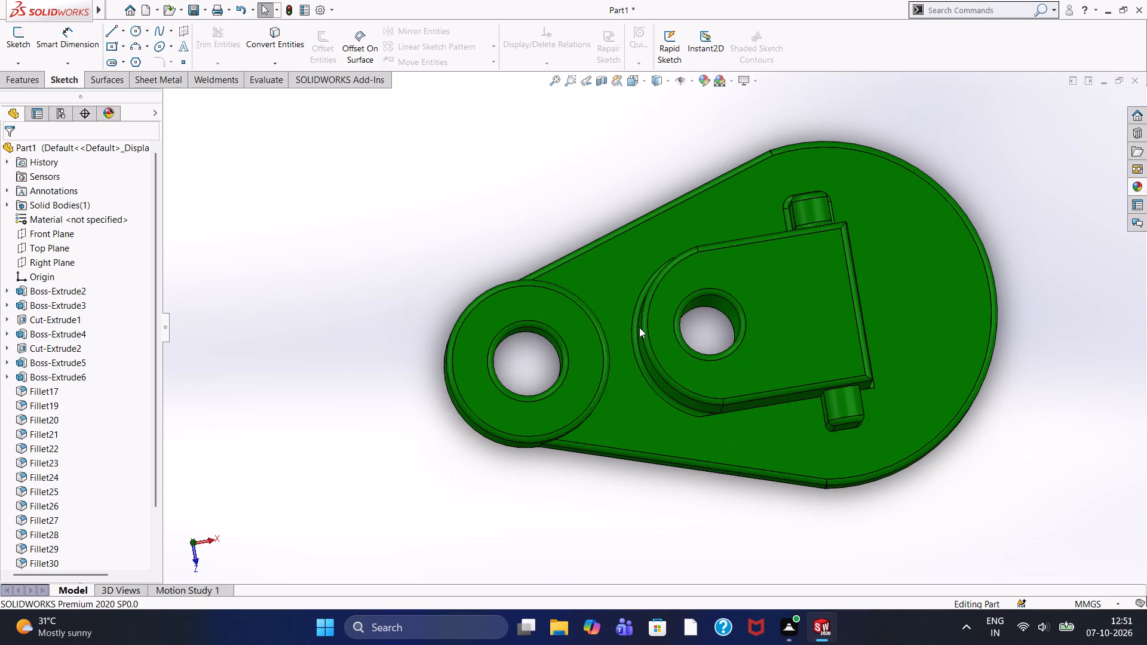
{"action": "scroll", "coordinate": [639, 327], "scroll_direction": "up", "scroll_amount": 3}
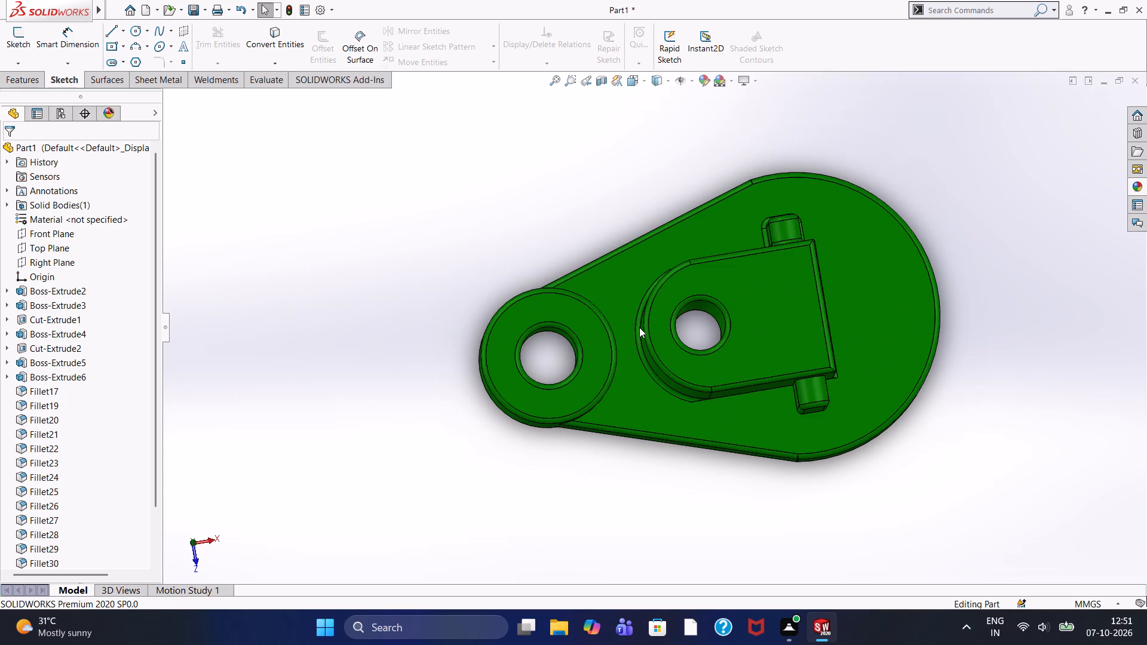
{"action": "scroll", "coordinate": [639, 327], "scroll_direction": "down", "scroll_amount": 2}
{"action": "scroll", "coordinate": [639, 327], "scroll_direction": "up", "scroll_amount": 1}
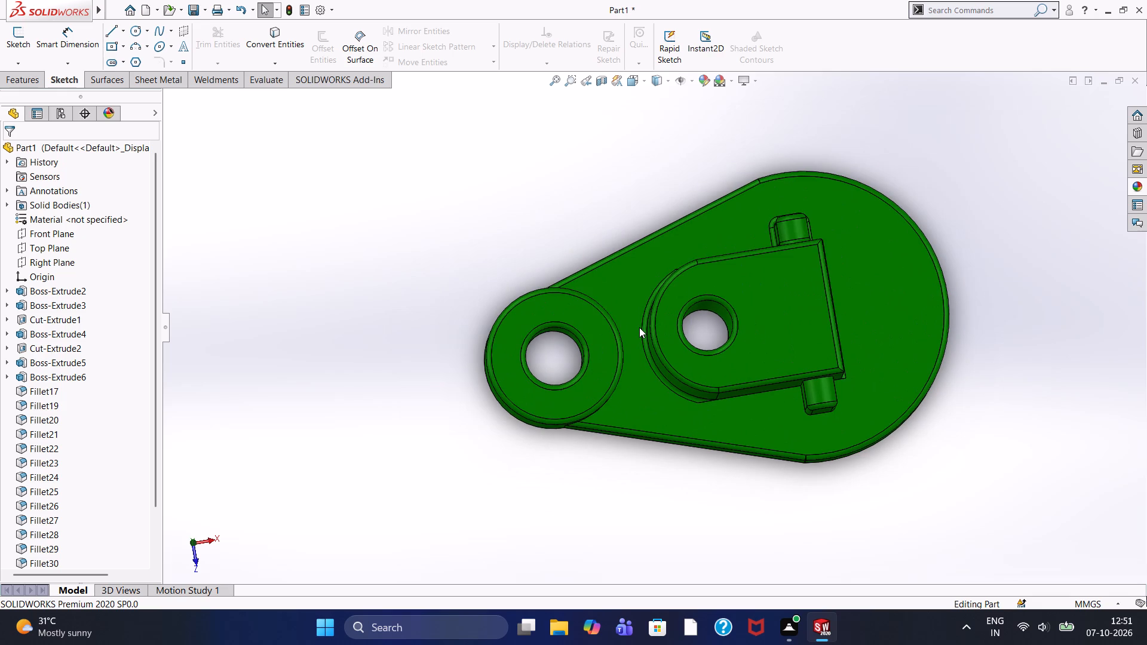
{"action": "scroll", "coordinate": [639, 327], "scroll_direction": "down", "scroll_amount": 1}
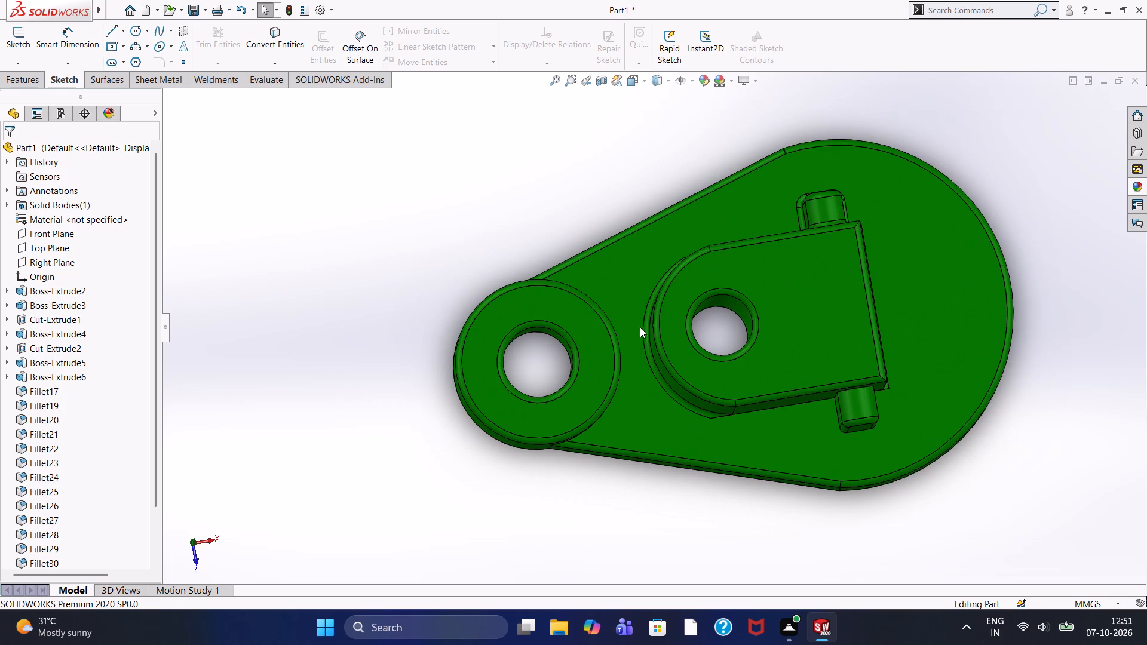
{"action": "scroll", "coordinate": [639, 327], "scroll_direction": "up", "scroll_amount": 4}
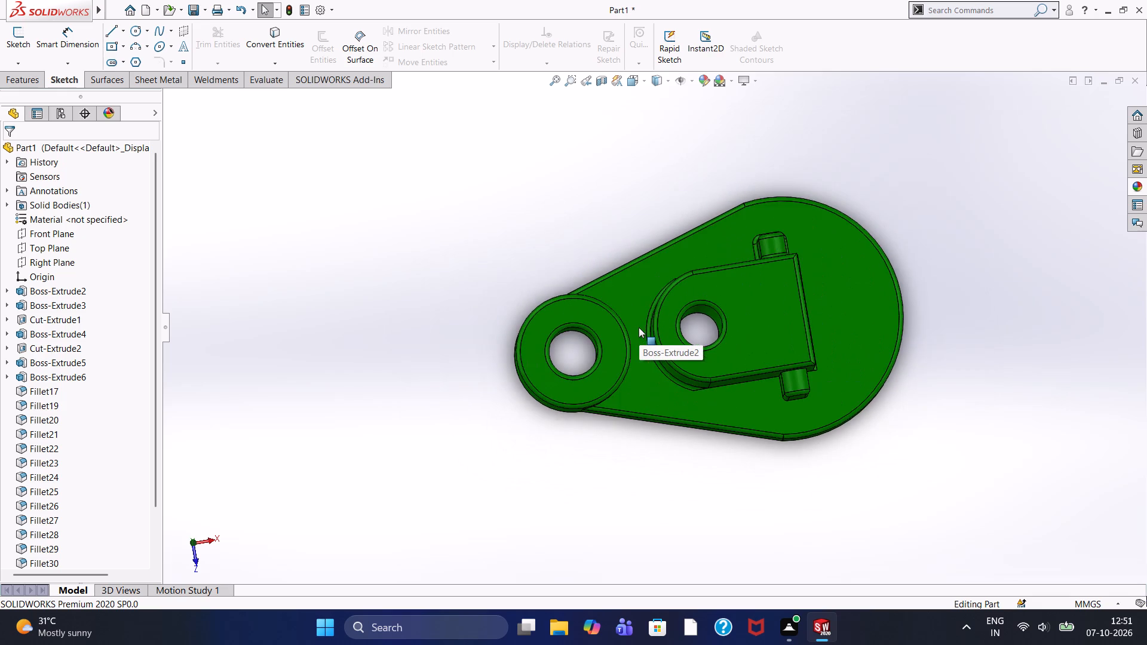
{"action": "scroll", "coordinate": [639, 327], "scroll_direction": "down", "scroll_amount": 1}
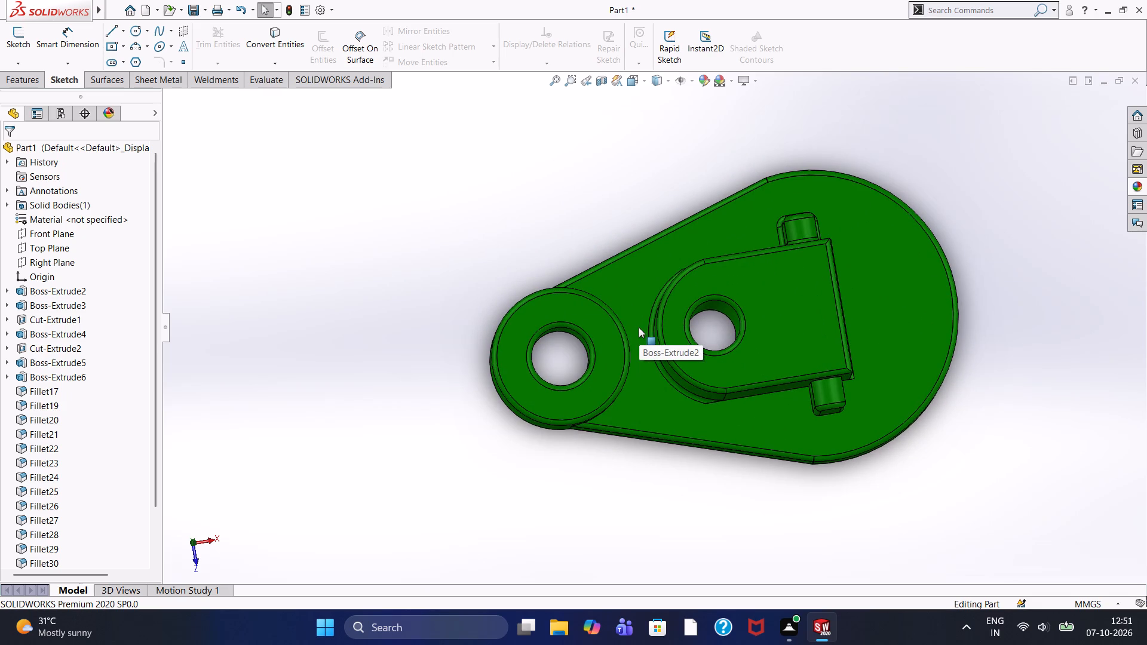
{"action": "scroll", "coordinate": [639, 327], "scroll_direction": "up", "scroll_amount": 1}
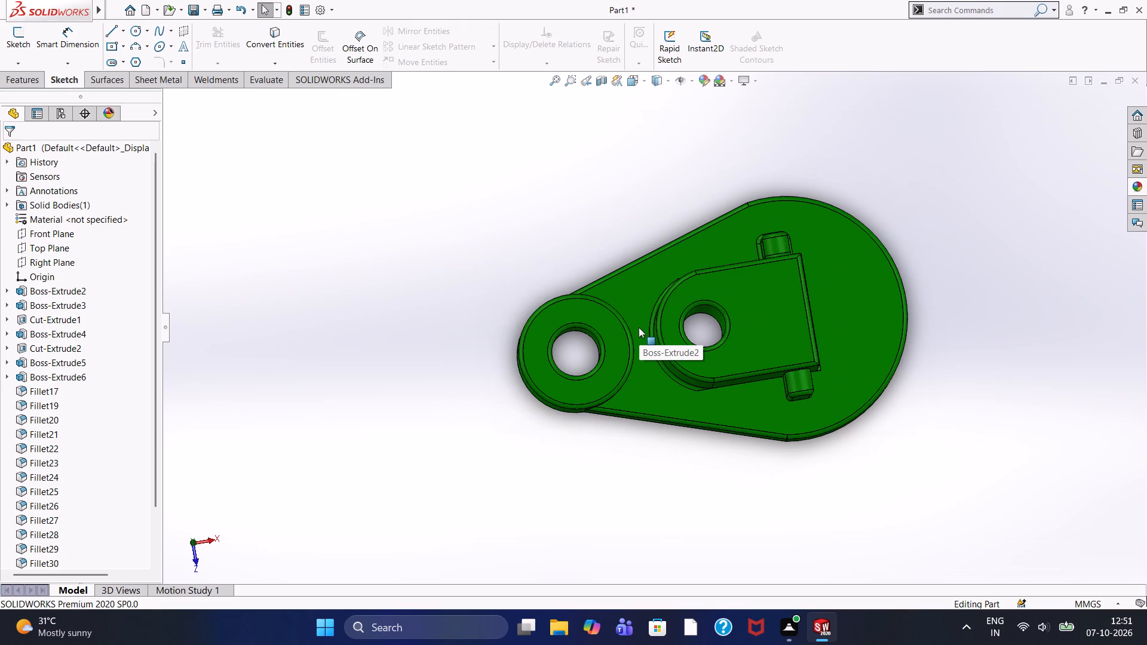
{"action": "scroll", "coordinate": [639, 327], "scroll_direction": "down", "scroll_amount": 1}
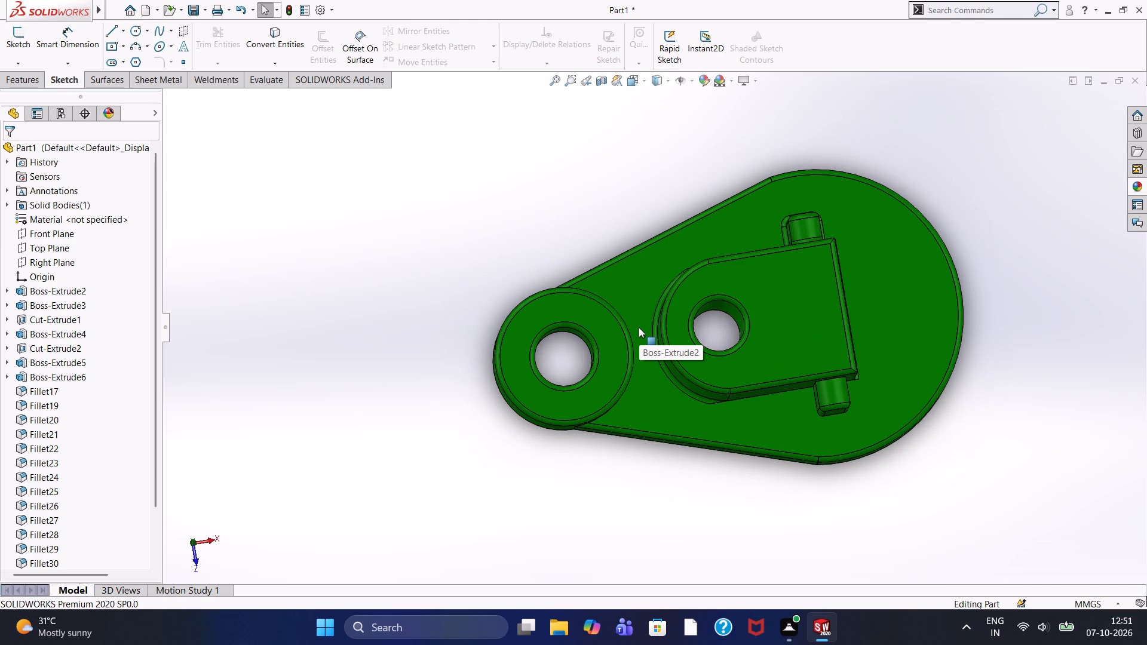
{"action": "scroll", "coordinate": [639, 327], "scroll_direction": "up", "scroll_amount": 2}
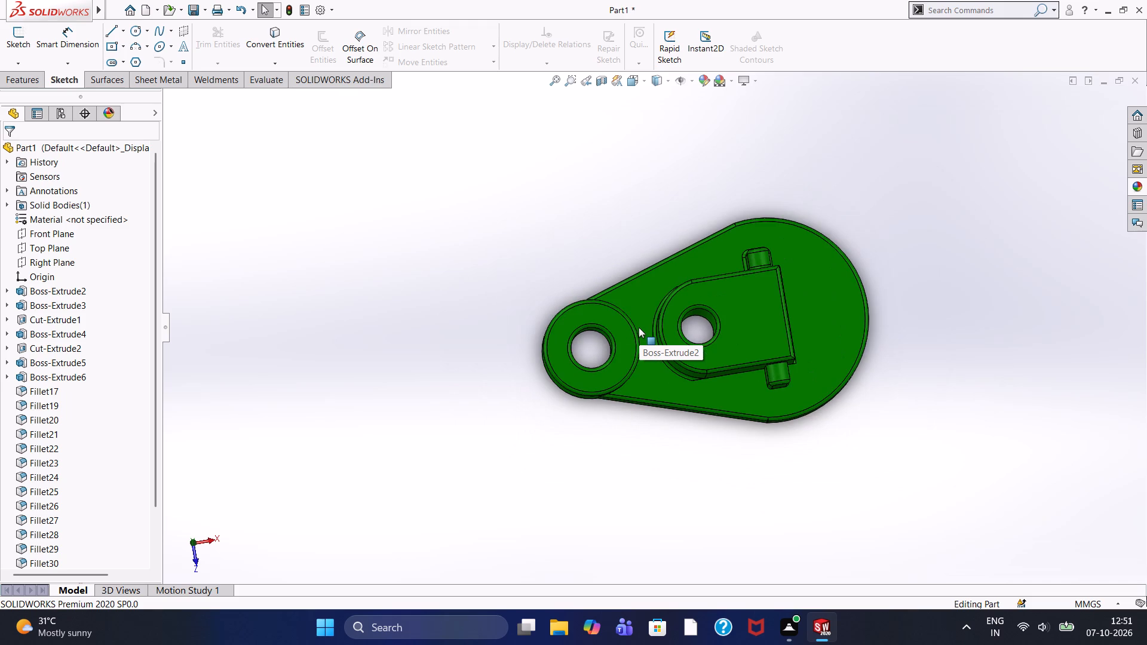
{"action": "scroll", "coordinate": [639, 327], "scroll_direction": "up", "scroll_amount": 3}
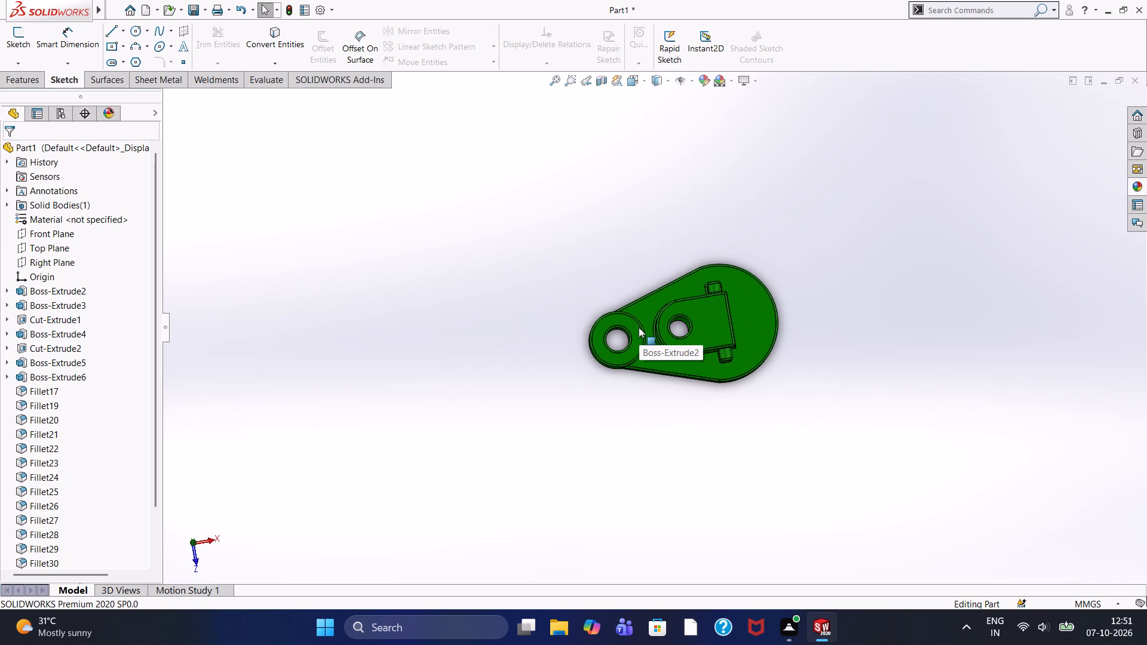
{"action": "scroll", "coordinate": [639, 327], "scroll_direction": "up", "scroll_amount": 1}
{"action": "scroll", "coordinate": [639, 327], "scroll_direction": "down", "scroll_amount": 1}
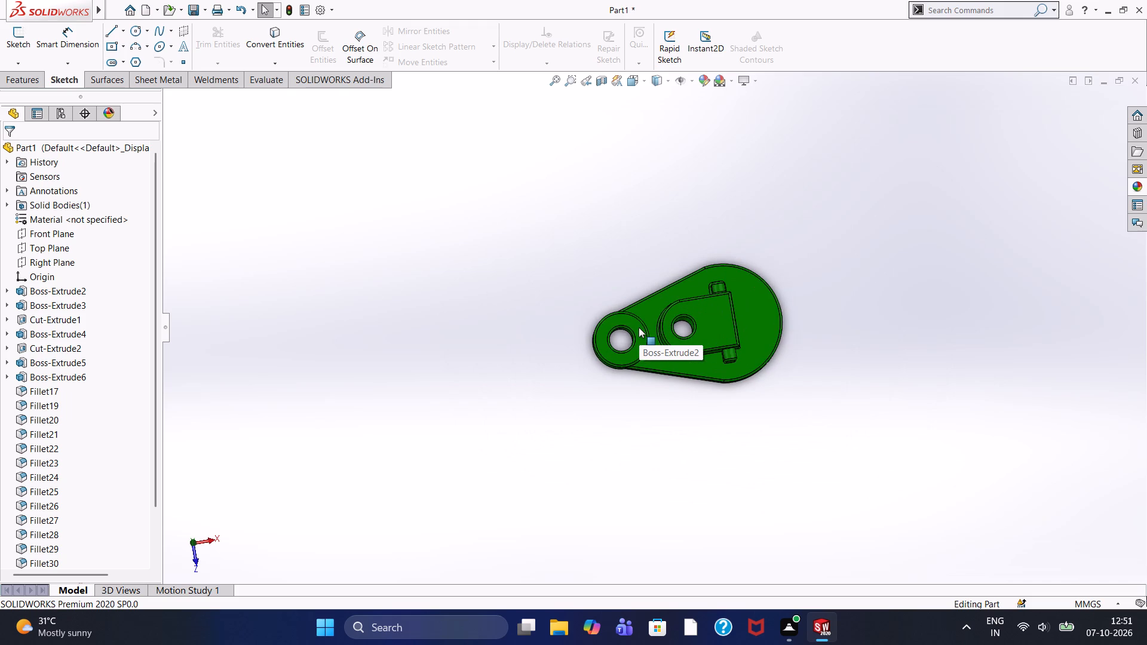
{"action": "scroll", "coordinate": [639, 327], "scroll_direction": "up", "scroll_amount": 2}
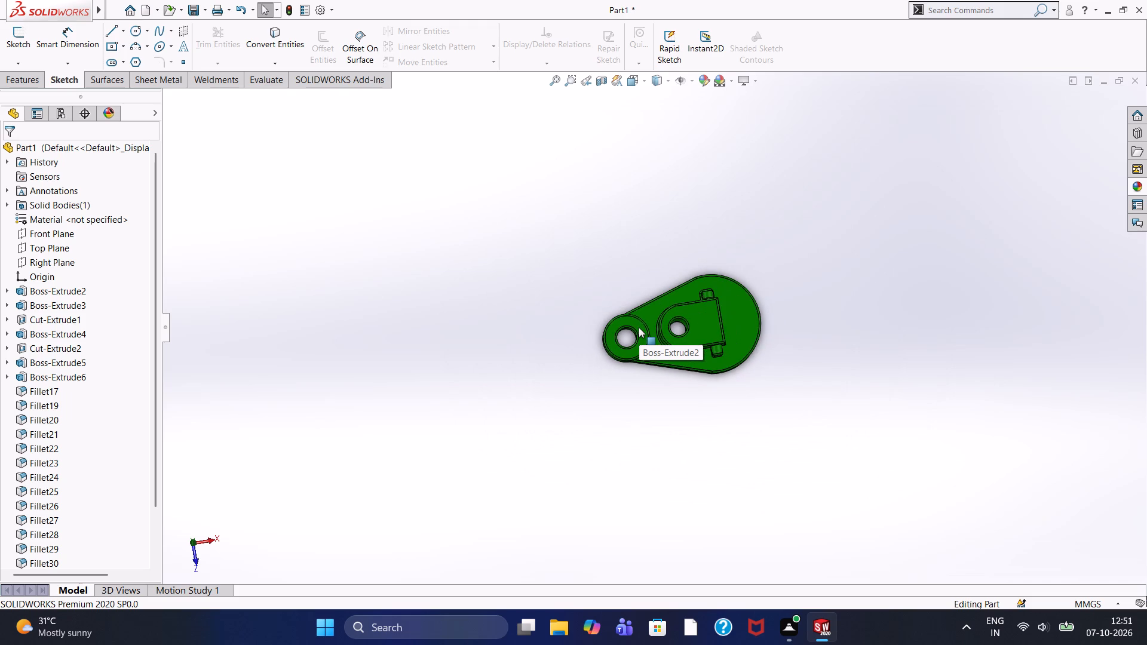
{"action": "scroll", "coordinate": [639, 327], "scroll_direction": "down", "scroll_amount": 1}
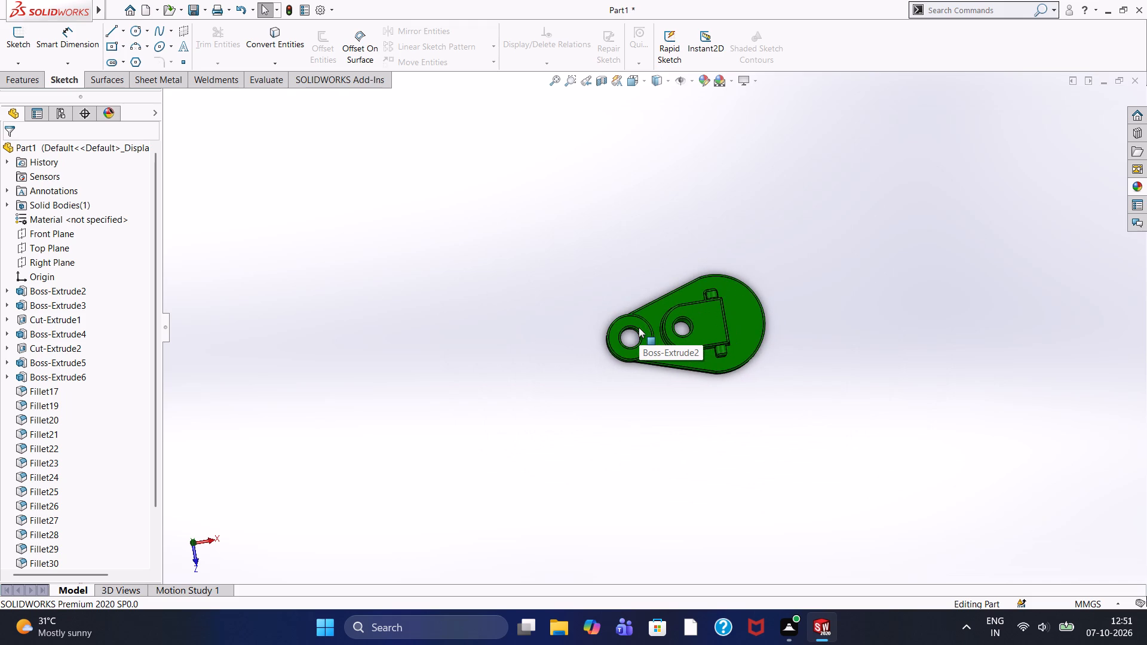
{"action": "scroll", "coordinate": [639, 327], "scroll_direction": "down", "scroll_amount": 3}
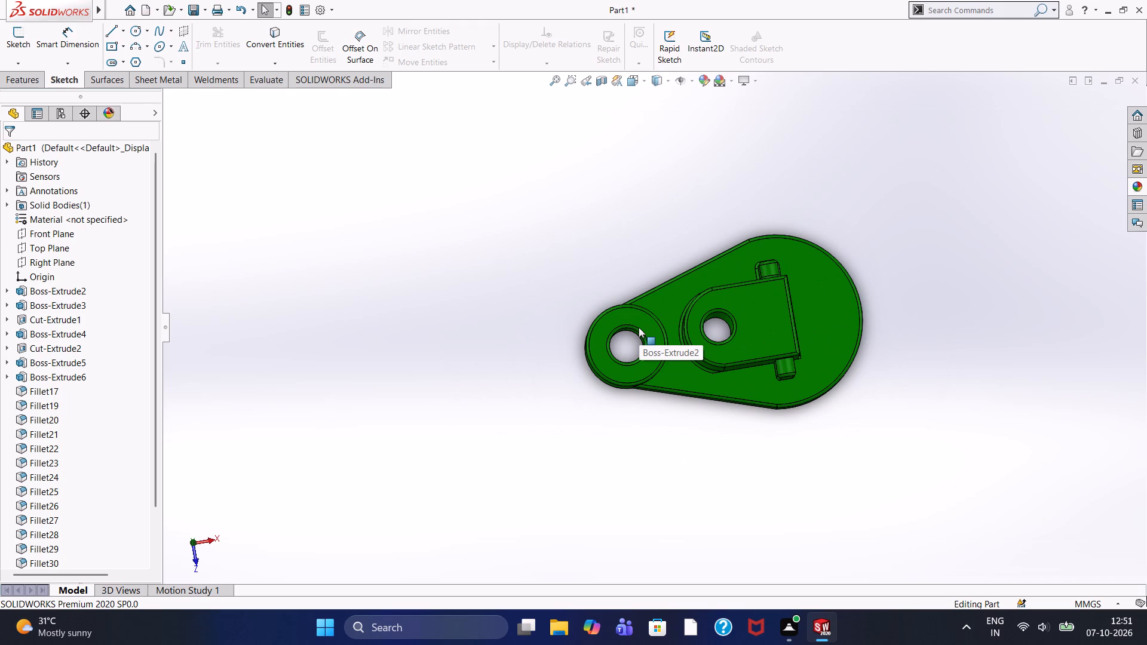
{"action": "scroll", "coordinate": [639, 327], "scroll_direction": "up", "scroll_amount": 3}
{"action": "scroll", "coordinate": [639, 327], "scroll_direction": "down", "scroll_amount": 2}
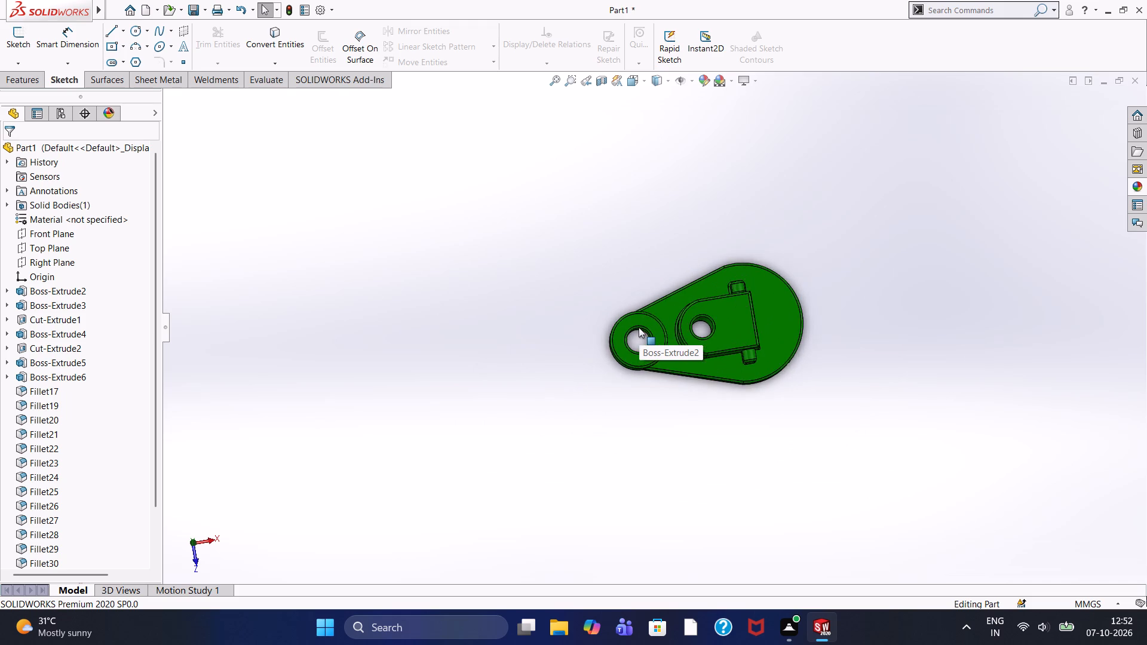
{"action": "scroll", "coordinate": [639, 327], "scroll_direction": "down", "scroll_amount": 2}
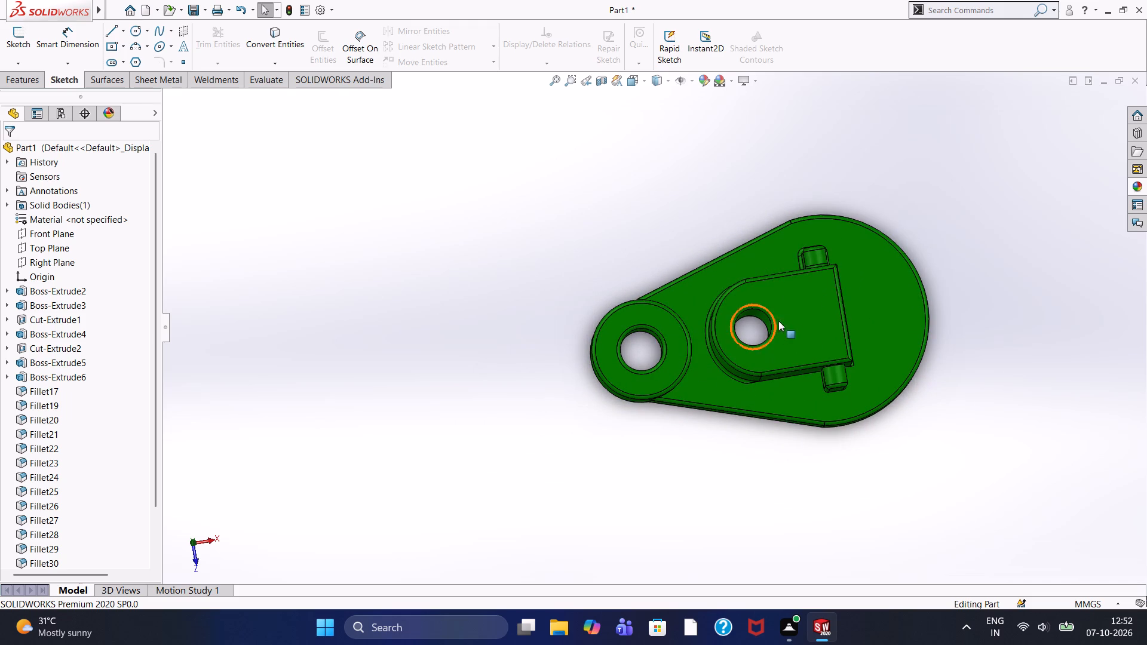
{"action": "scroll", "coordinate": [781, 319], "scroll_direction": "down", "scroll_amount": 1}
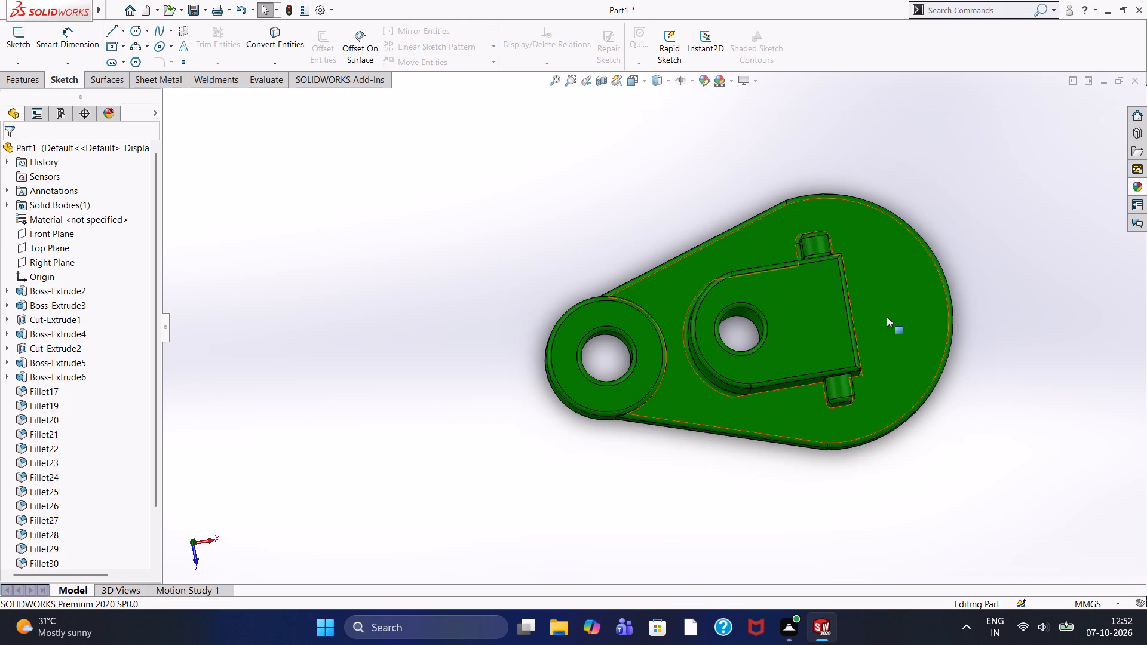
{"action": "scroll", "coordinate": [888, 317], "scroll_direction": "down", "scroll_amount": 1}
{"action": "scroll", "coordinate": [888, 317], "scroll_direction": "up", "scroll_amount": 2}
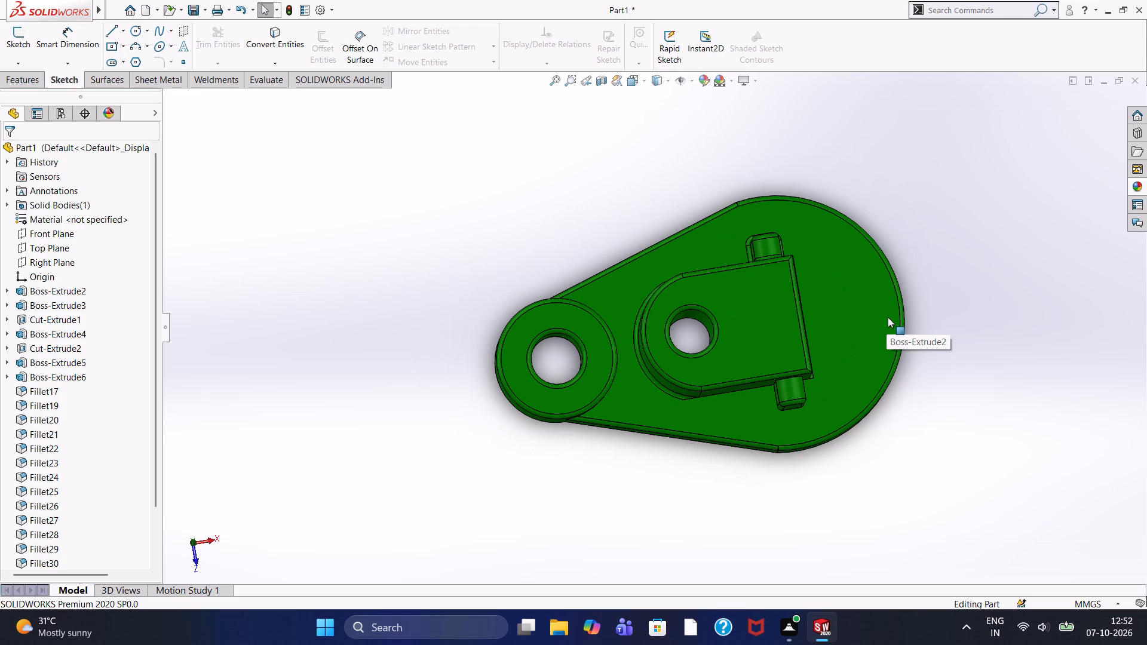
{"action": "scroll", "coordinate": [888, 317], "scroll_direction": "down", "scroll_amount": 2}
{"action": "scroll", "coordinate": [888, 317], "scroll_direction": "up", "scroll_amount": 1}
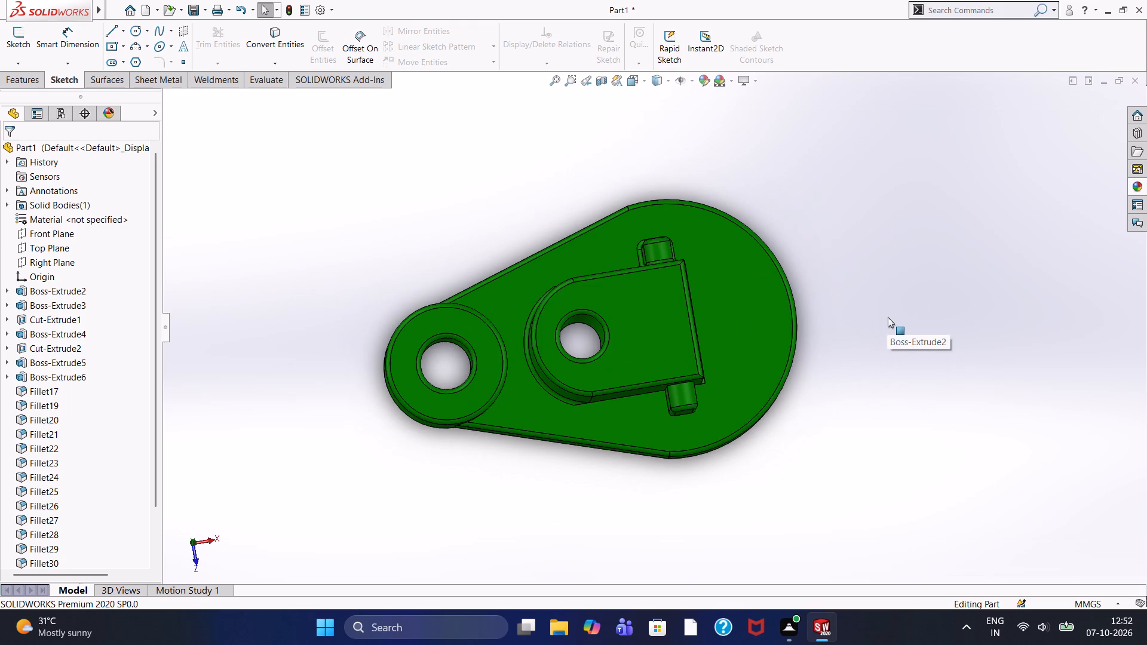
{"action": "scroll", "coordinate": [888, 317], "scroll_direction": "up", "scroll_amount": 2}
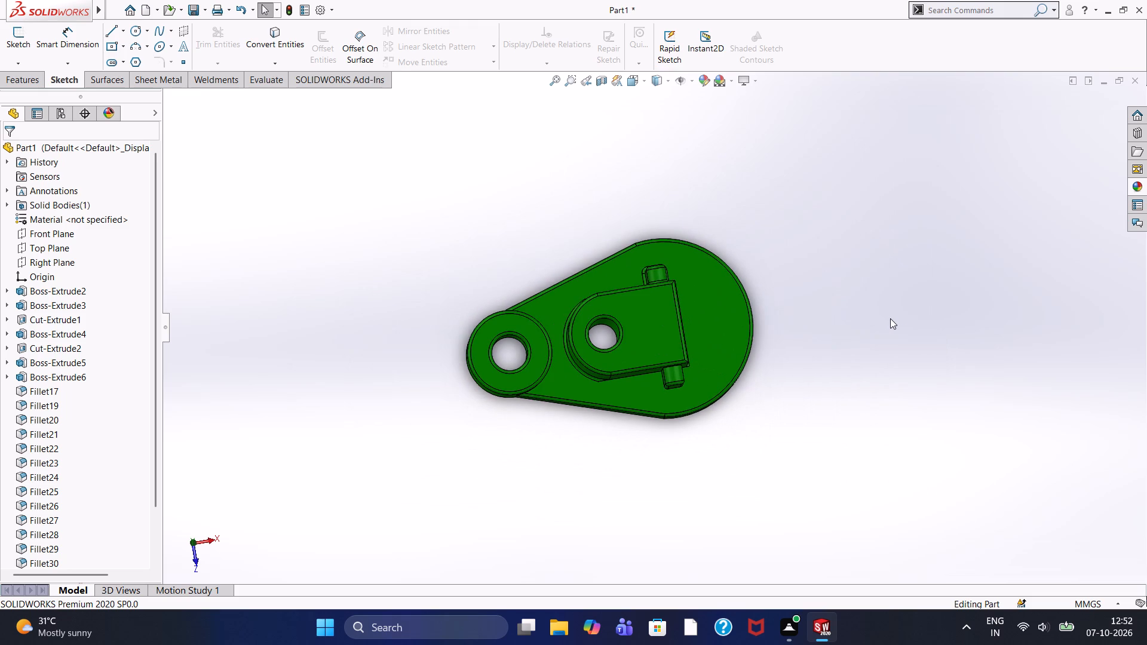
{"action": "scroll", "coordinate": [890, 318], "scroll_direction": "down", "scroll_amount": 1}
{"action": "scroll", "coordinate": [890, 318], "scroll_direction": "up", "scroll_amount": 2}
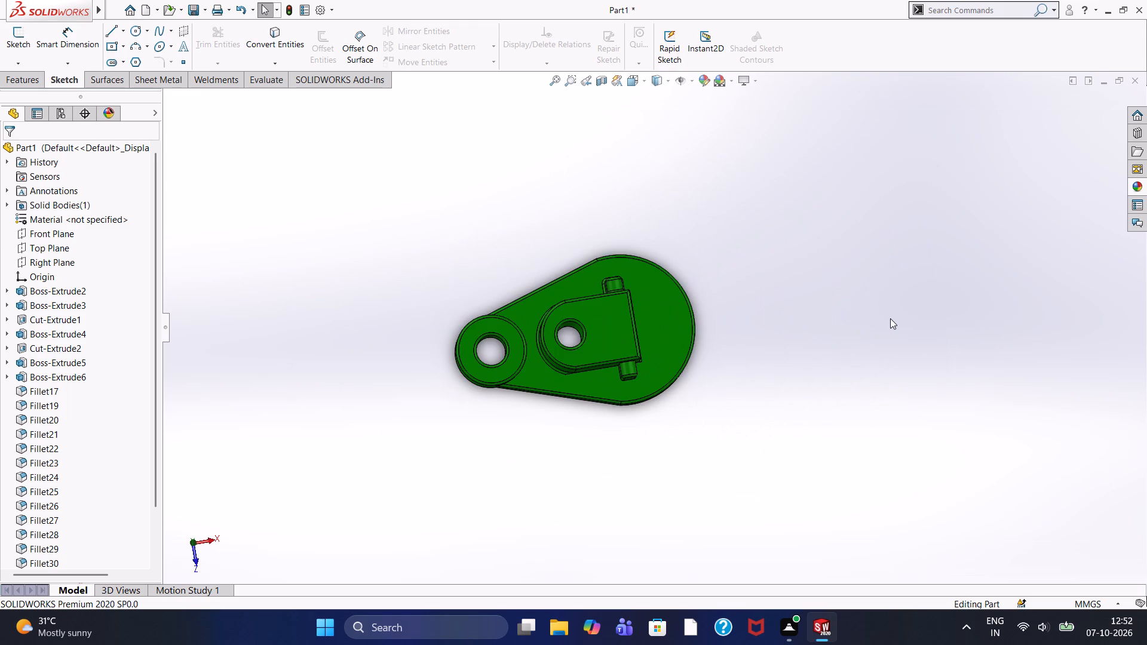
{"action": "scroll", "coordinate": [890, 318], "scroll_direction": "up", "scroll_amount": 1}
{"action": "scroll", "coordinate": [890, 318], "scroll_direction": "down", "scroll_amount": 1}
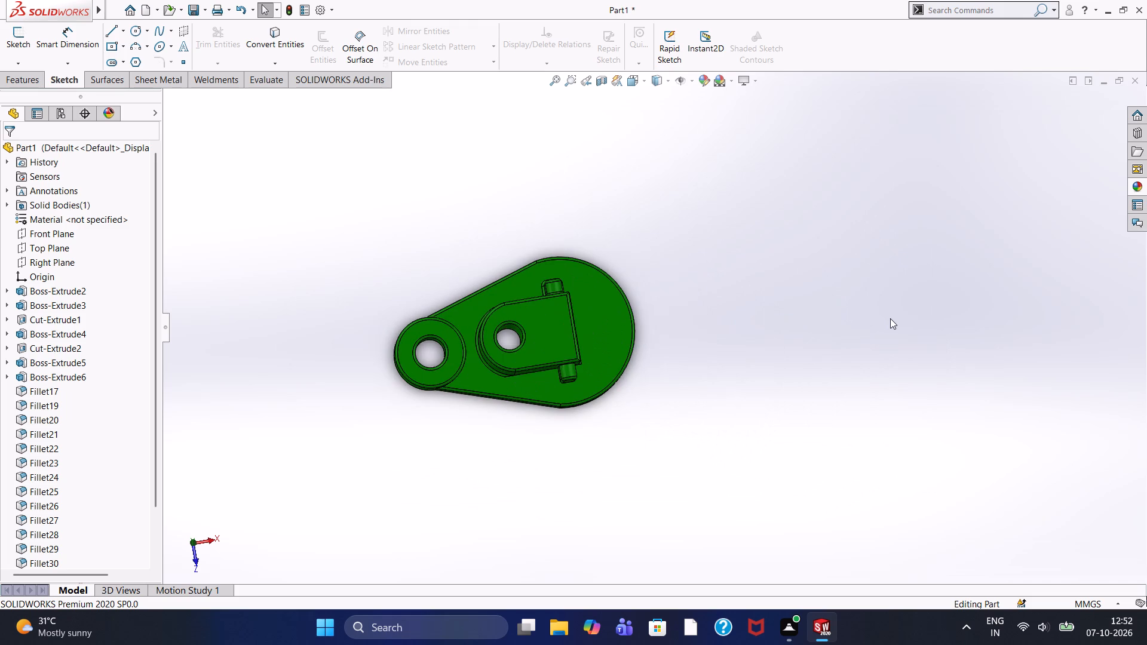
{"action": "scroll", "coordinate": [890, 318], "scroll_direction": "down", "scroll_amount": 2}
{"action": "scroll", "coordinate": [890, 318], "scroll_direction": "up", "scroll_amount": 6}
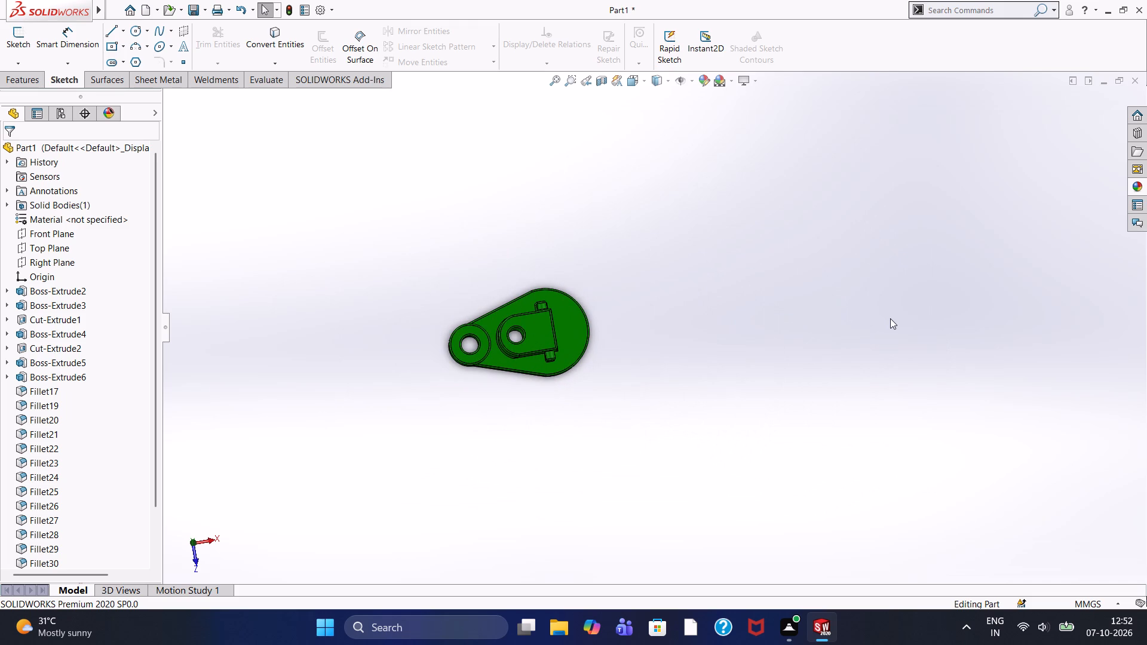
Examine the bracket from above, closing in on the rounded straight edge of the base plate beside the nearby side pin.
{"action": "scroll", "coordinate": [876, 302], "scroll_direction": "down", "scroll_amount": 3}
{"action": "scroll", "coordinate": [871, 297], "scroll_direction": "up", "scroll_amount": 4}
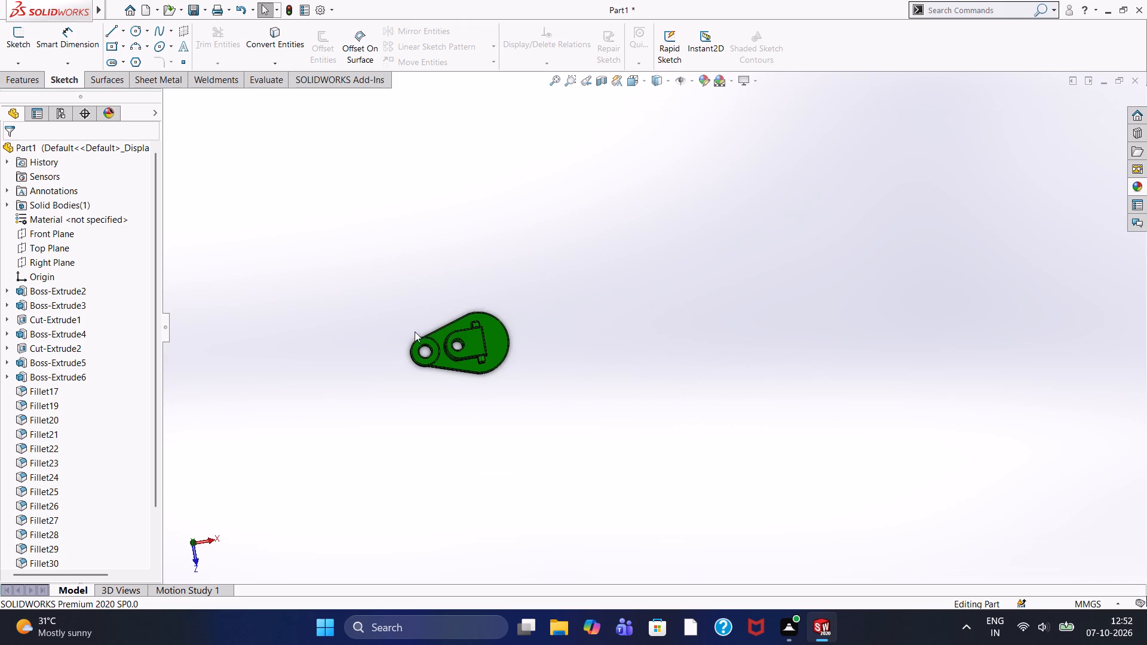
{"action": "scroll", "coordinate": [412, 346], "scroll_direction": "down", "scroll_amount": 3}
{"action": "scroll", "coordinate": [546, 420], "scroll_direction": "down", "scroll_amount": 3}
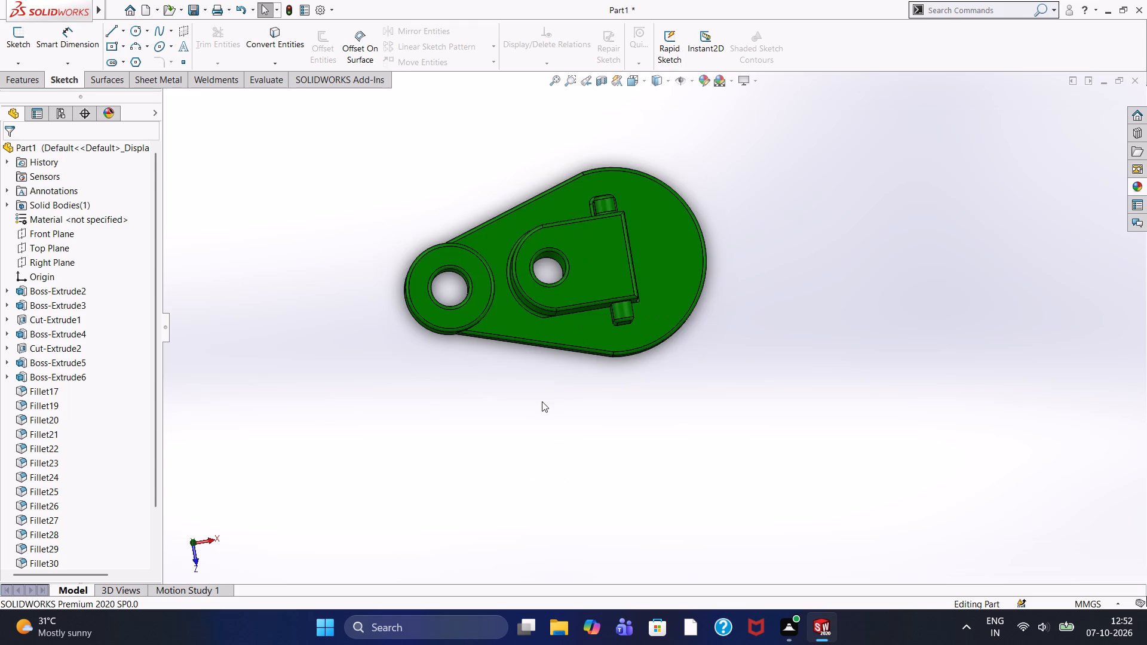
{"action": "scroll", "coordinate": [542, 401], "scroll_direction": "down", "scroll_amount": 1}
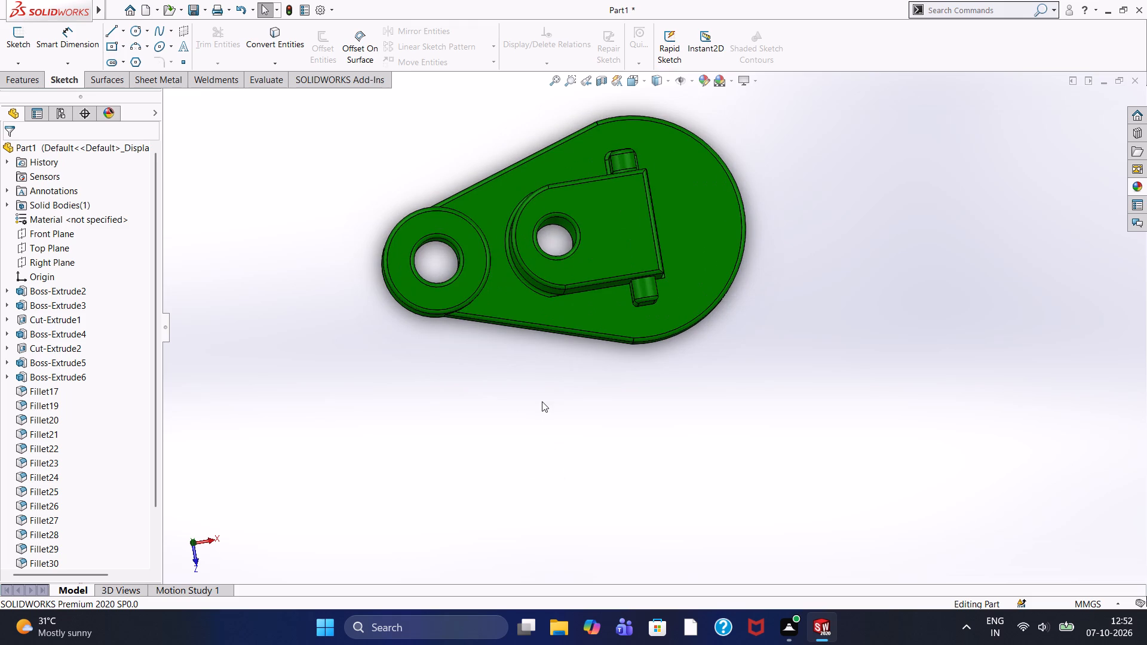
{"action": "scroll", "coordinate": [542, 401], "scroll_direction": "down", "scroll_amount": 3}
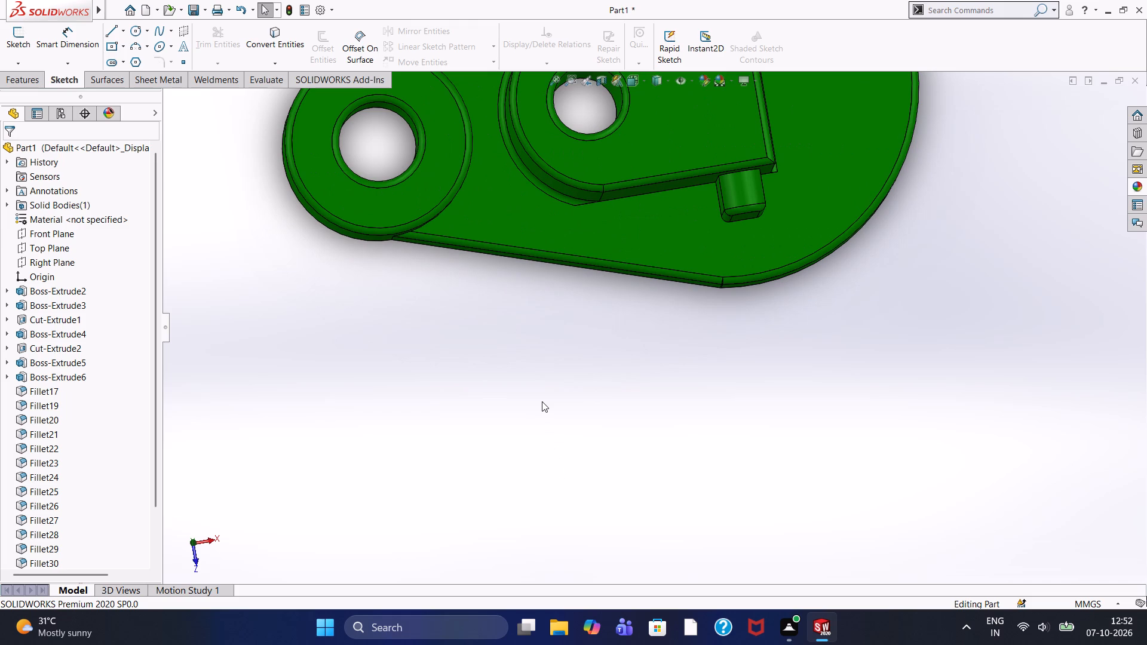
{"action": "scroll", "coordinate": [542, 401], "scroll_direction": "down", "scroll_amount": 1}
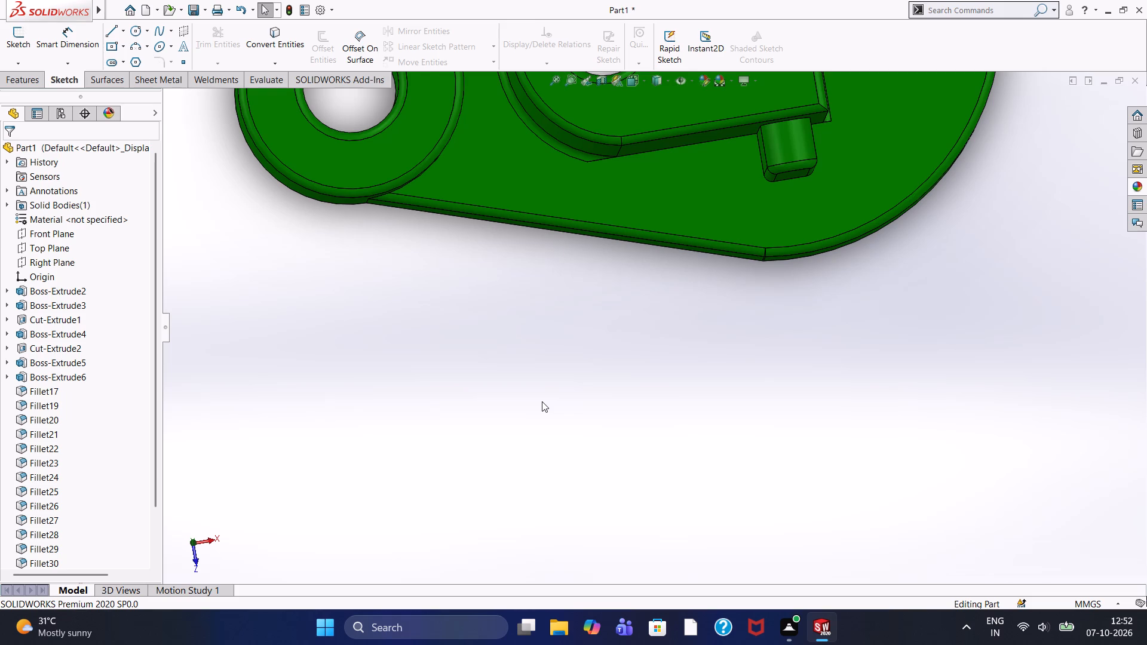
{"action": "scroll", "coordinate": [542, 401], "scroll_direction": "down", "scroll_amount": 1}
{"action": "scroll", "coordinate": [542, 401], "scroll_direction": "up", "scroll_amount": 1}
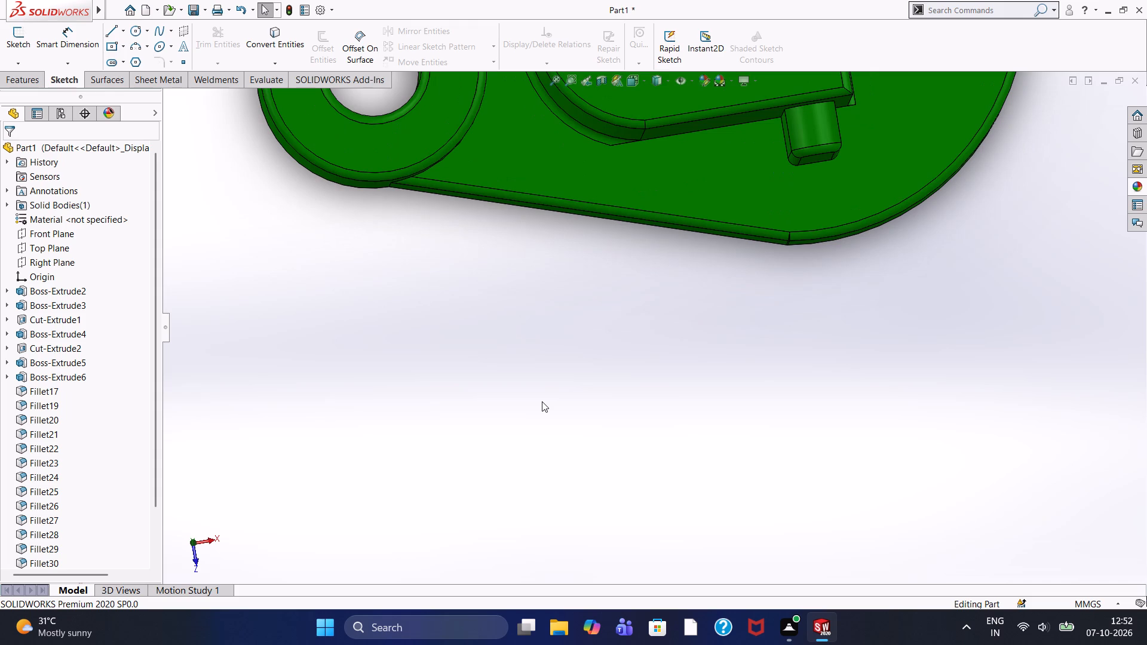
{"action": "scroll", "coordinate": [542, 401], "scroll_direction": "down", "scroll_amount": 2}
{"action": "scroll", "coordinate": [542, 401], "scroll_direction": "up", "scroll_amount": 2}
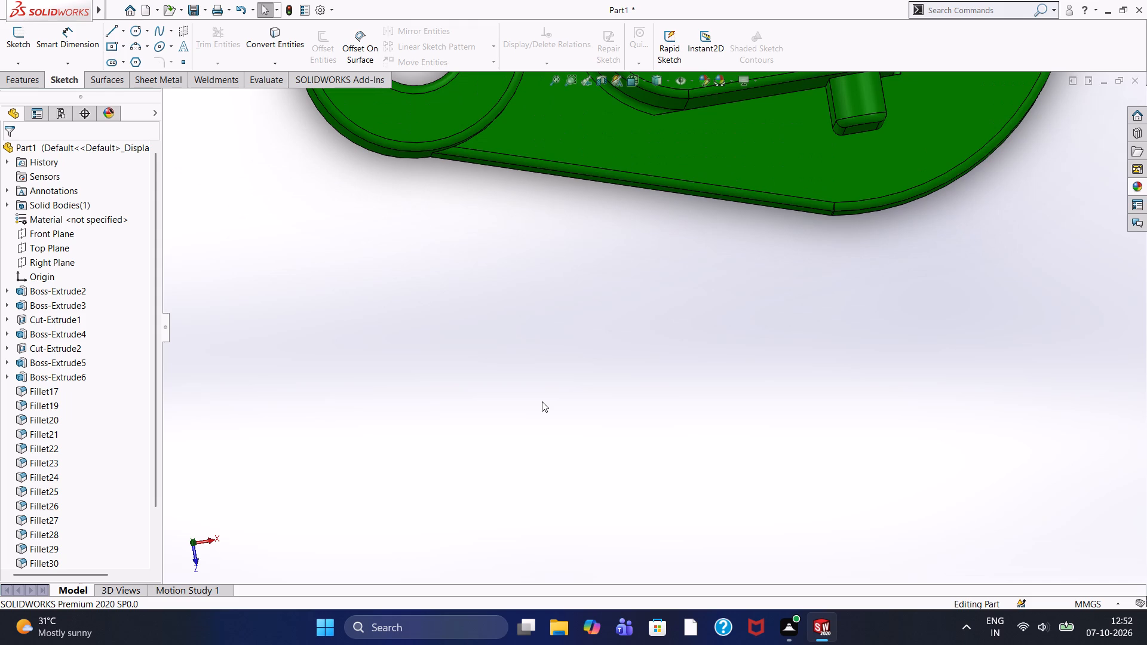
{"action": "scroll", "coordinate": [542, 401], "scroll_direction": "down", "scroll_amount": 1}
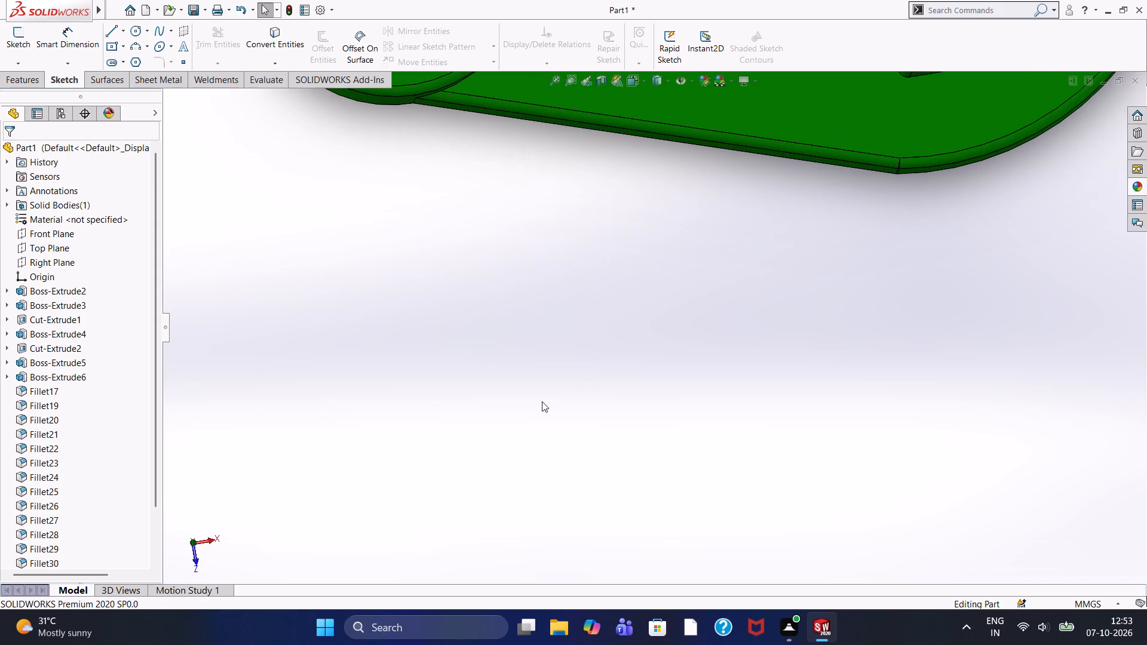
{"action": "scroll", "coordinate": [542, 401], "scroll_direction": "up", "scroll_amount": 2}
{"action": "scroll", "coordinate": [542, 401], "scroll_direction": "down", "scroll_amount": 2}
{"action": "scroll", "coordinate": [542, 401], "scroll_direction": "up", "scroll_amount": 2}
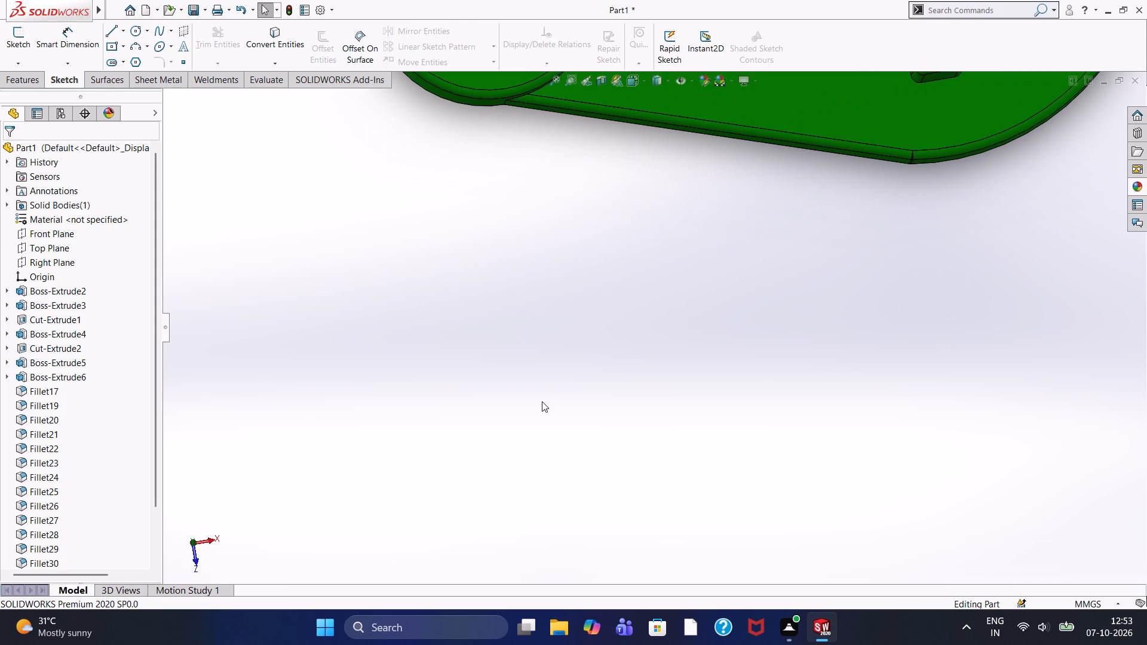
{"action": "scroll", "coordinate": [542, 401], "scroll_direction": "up", "scroll_amount": 2}
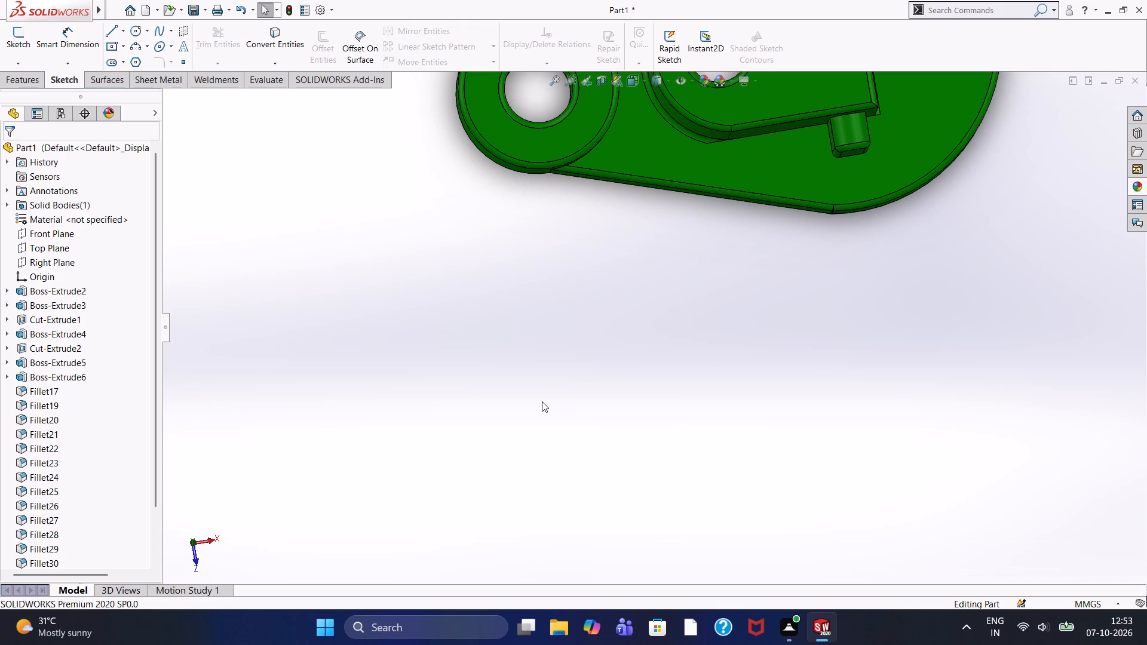
{"action": "scroll", "coordinate": [542, 401], "scroll_direction": "down", "scroll_amount": 2}
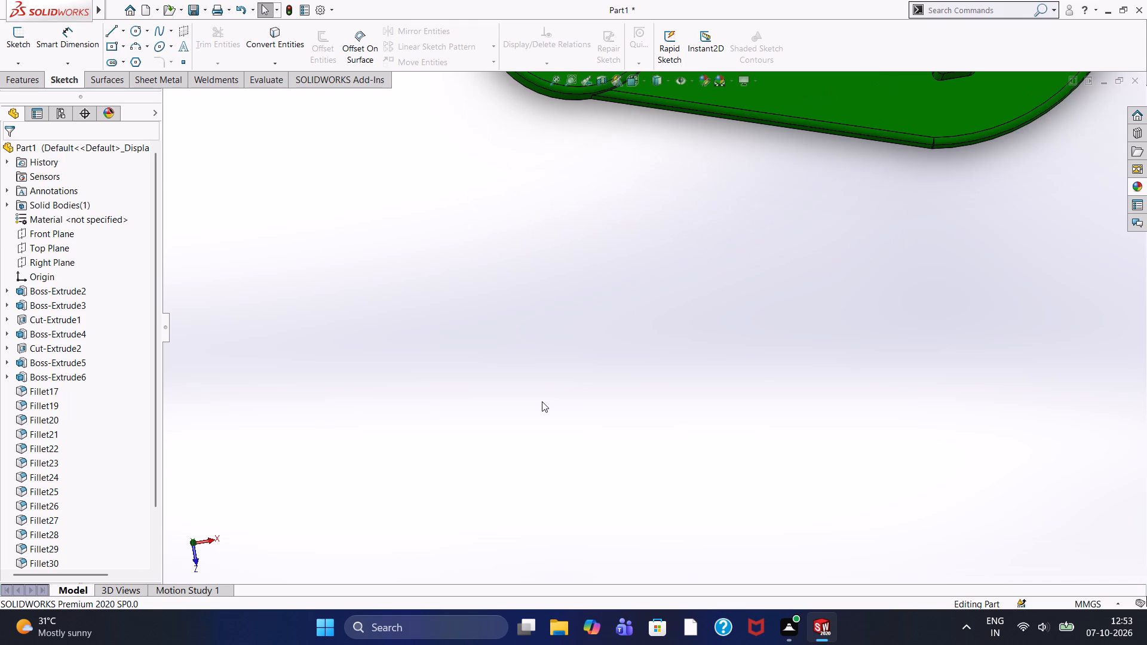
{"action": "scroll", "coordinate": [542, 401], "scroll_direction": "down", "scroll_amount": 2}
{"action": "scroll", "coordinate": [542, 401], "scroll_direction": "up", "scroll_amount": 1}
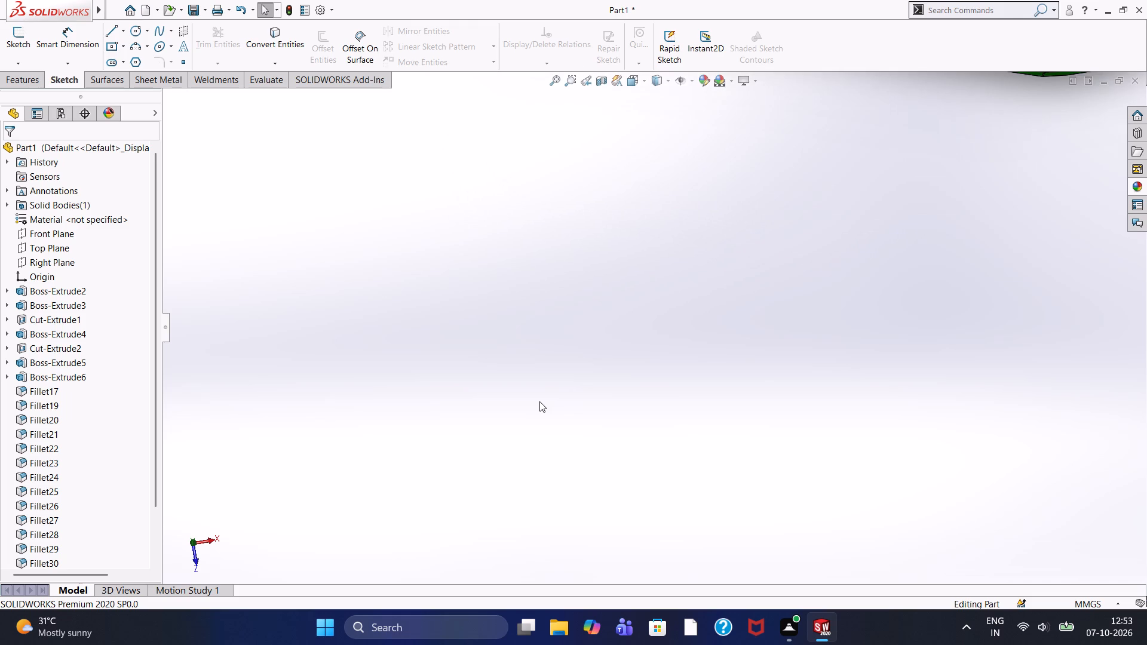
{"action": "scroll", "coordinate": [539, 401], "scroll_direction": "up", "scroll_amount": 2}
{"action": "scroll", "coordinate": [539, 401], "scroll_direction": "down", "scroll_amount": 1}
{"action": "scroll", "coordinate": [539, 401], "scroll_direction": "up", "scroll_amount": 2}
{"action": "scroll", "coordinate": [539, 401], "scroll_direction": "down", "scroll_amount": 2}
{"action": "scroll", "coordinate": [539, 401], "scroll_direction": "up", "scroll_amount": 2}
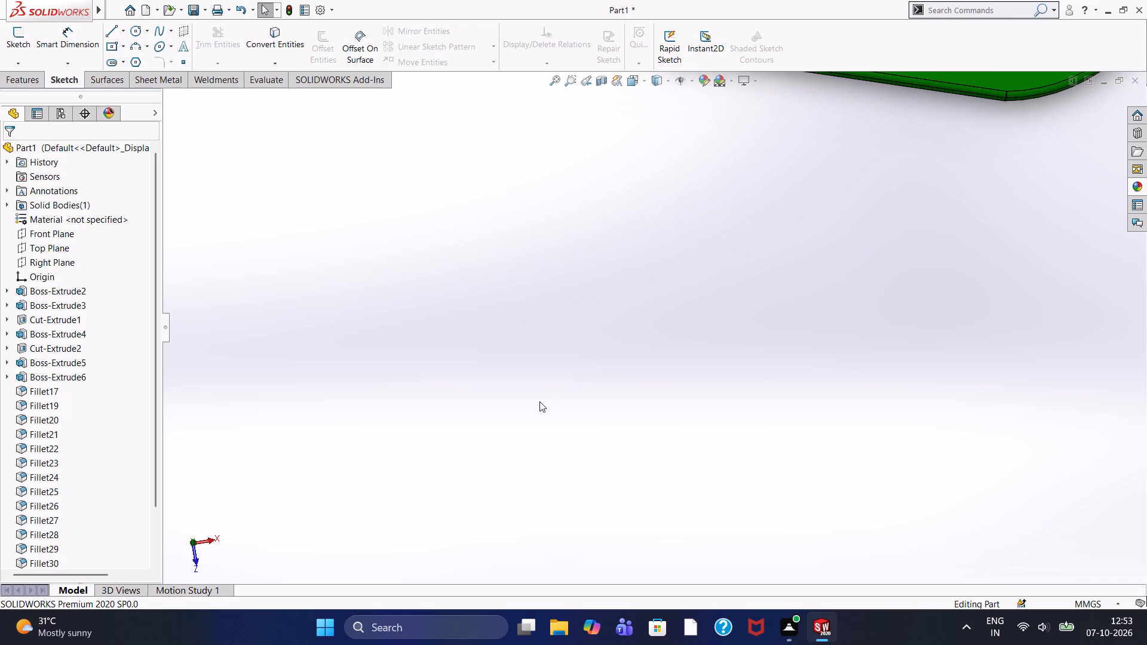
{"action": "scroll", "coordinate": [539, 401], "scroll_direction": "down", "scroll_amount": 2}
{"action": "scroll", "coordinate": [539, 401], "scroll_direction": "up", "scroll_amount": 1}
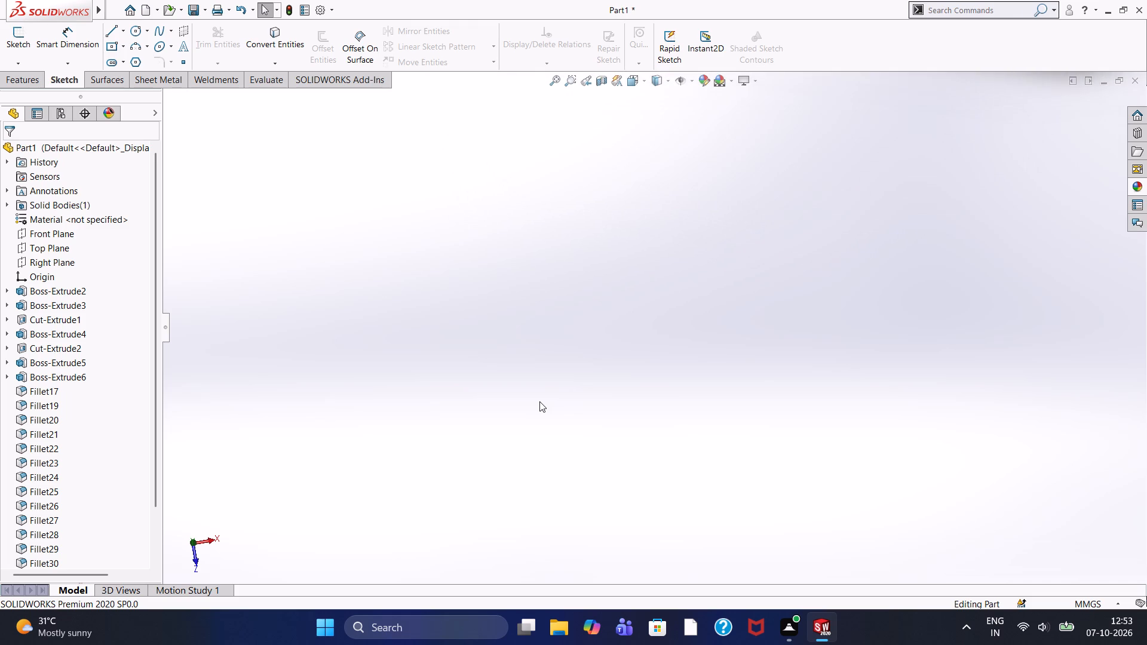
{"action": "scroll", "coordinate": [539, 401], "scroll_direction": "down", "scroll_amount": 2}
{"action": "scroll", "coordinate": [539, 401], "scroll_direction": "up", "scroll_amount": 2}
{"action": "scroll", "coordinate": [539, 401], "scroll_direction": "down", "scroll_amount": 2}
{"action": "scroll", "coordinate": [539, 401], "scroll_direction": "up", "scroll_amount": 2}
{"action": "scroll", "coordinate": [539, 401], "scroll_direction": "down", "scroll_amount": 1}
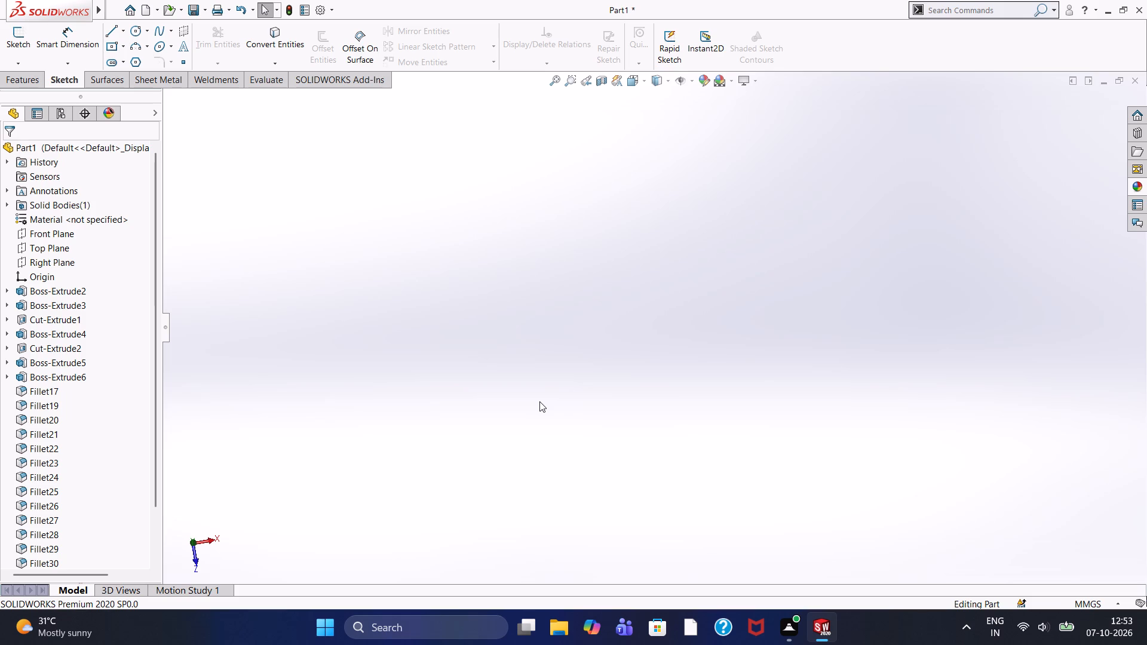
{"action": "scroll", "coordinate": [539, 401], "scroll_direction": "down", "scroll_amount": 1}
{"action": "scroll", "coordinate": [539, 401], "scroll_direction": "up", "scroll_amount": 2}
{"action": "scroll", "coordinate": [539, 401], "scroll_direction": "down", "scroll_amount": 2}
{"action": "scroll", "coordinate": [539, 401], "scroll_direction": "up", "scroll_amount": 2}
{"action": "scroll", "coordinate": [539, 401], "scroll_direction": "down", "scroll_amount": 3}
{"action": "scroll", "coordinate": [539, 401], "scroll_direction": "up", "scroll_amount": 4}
Examine the bracket from nearly straight above, including the round boss, the D-shaped boss, their through-holes and both side pins.
{"action": "scroll", "coordinate": [510, 392], "scroll_direction": "up", "scroll_amount": 12}
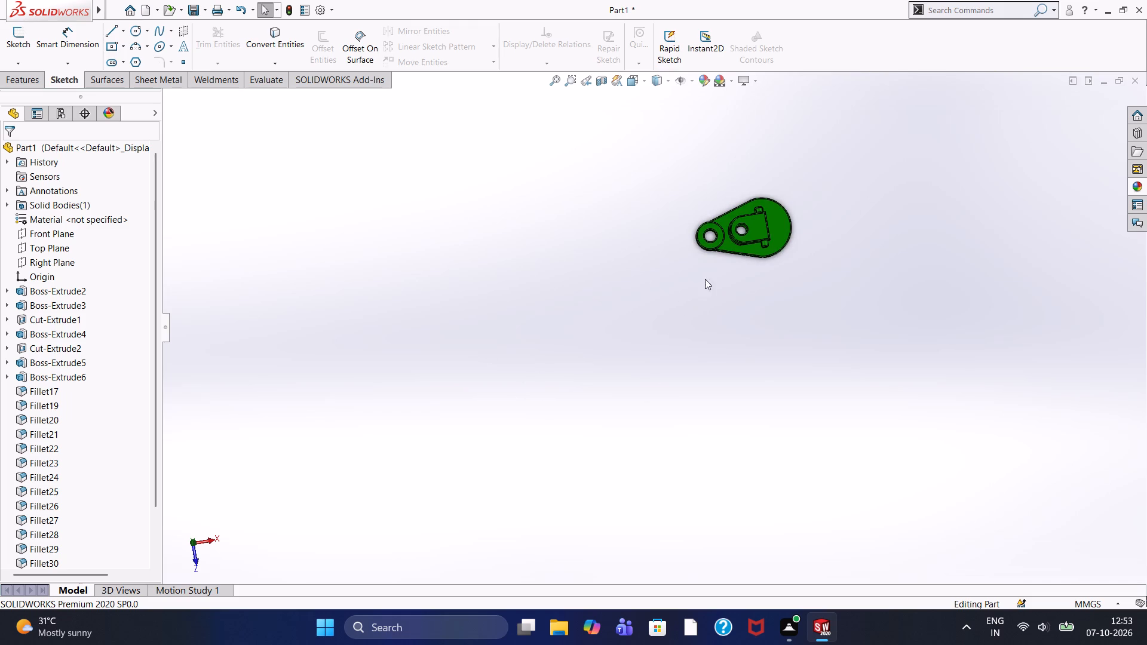
{"action": "scroll", "coordinate": [750, 254], "scroll_direction": "down", "scroll_amount": 3}
{"action": "scroll", "coordinate": [692, 229], "scroll_direction": "down", "scroll_amount": 2}
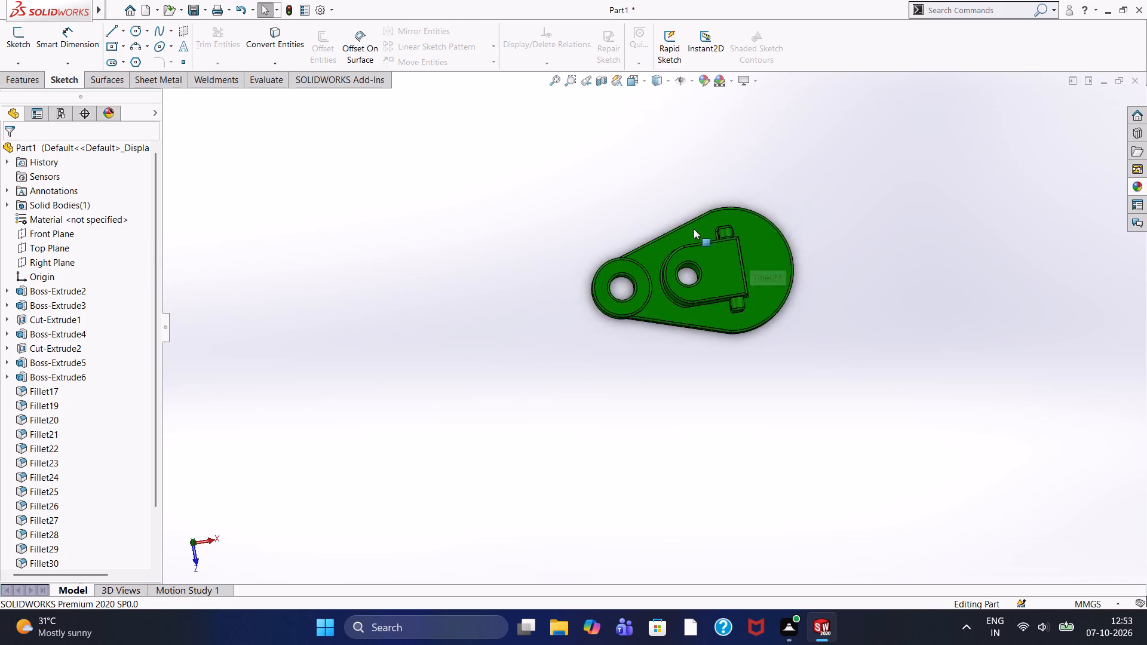
{"action": "scroll", "coordinate": [694, 229], "scroll_direction": "down", "scroll_amount": 3}
{"action": "scroll", "coordinate": [648, 416], "scroll_direction": "down", "scroll_amount": 3}
{"action": "scroll", "coordinate": [655, 406], "scroll_direction": "up", "scroll_amount": 4}
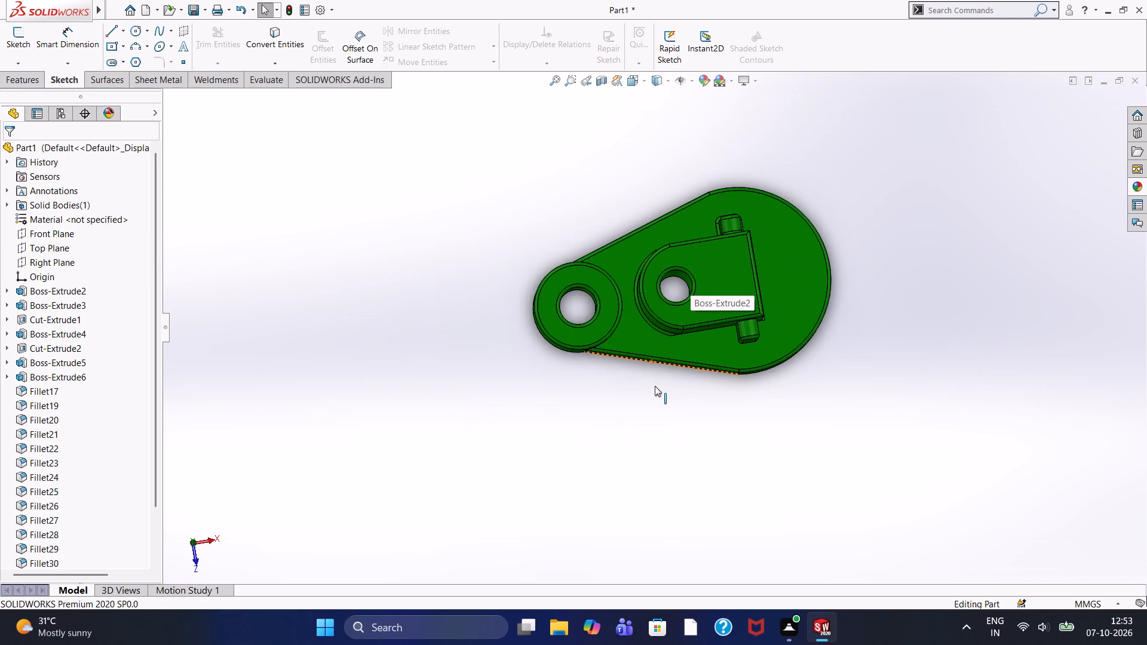
{"action": "scroll", "coordinate": [673, 309], "scroll_direction": "down", "scroll_amount": 4}
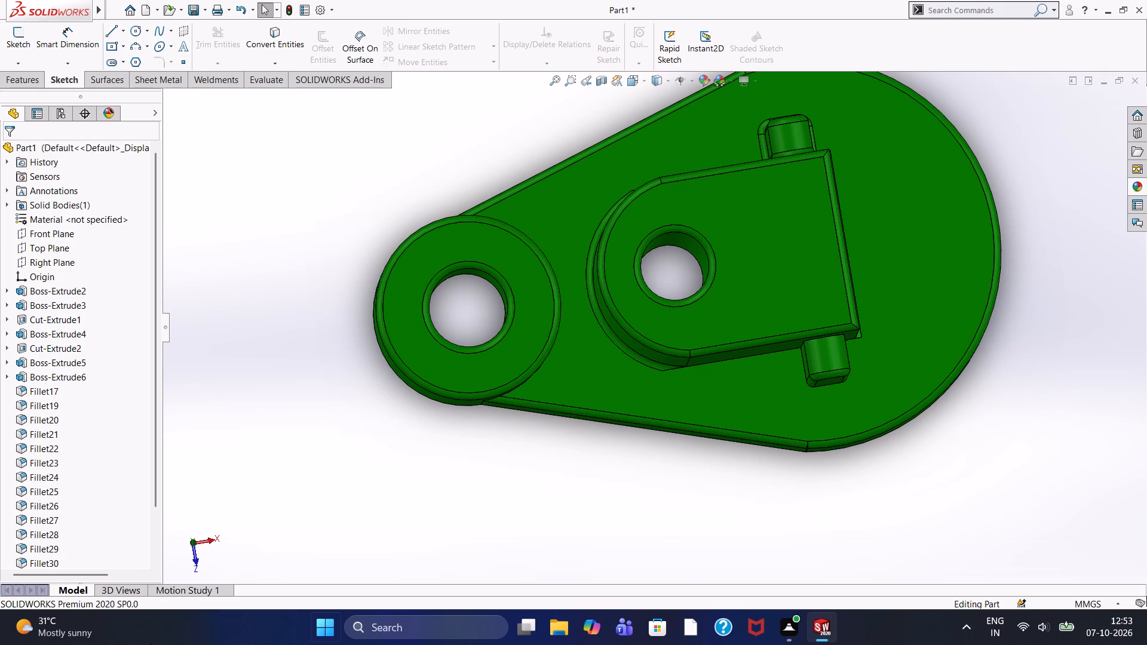
{"action": "scroll", "coordinate": [151, 644], "scroll_direction": "up", "scroll_amount": 8}
{"action": "scroll", "coordinate": [151, 644], "scroll_direction": "down", "scroll_amount": 2}
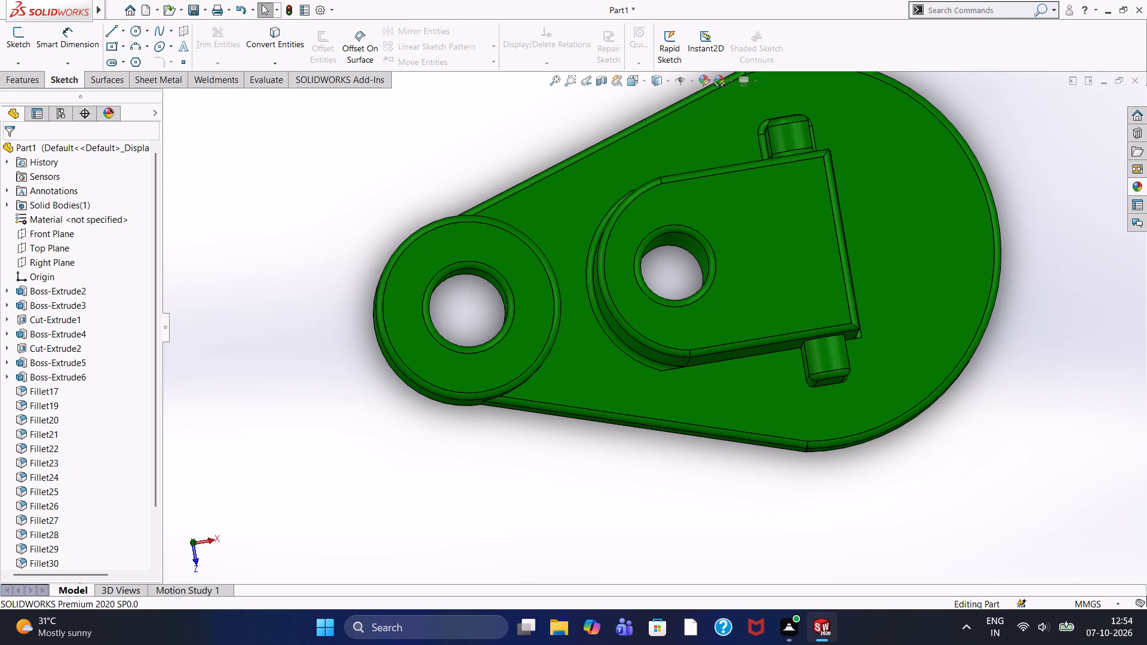
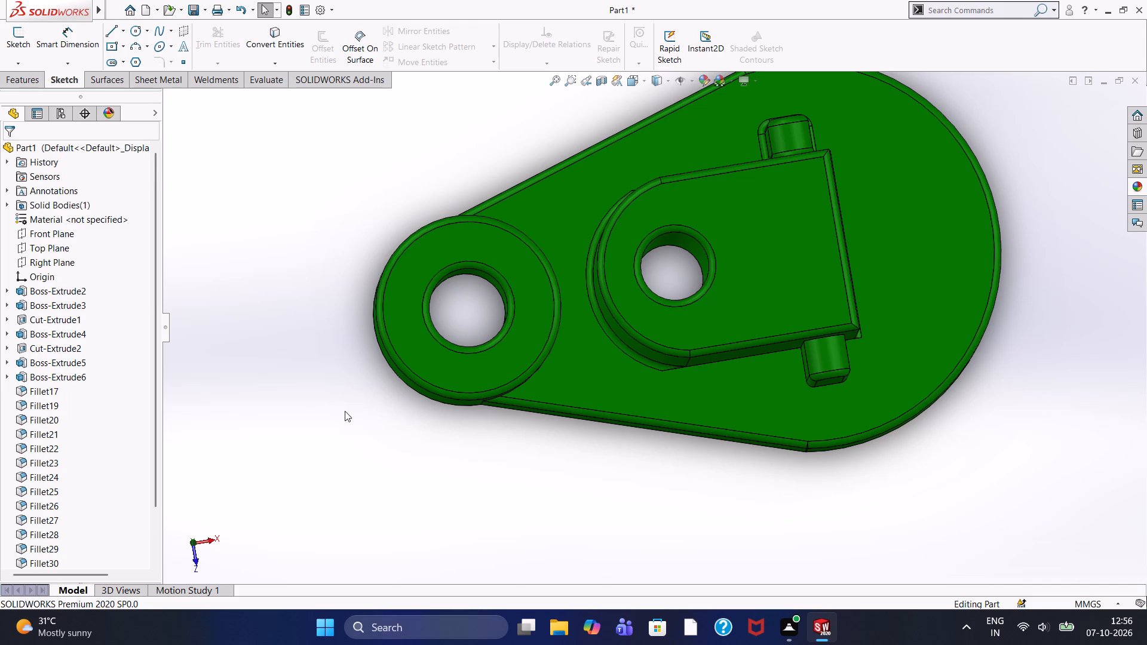
Examine the bracket from nearly straight above, closing in on the D-shaped boss and its through-hole beside the round boss.
{"action": "scroll", "coordinate": [689, 235], "scroll_direction": "up", "scroll_amount": 1}
{"action": "scroll", "coordinate": [795, 327], "scroll_direction": "up", "scroll_amount": 3}
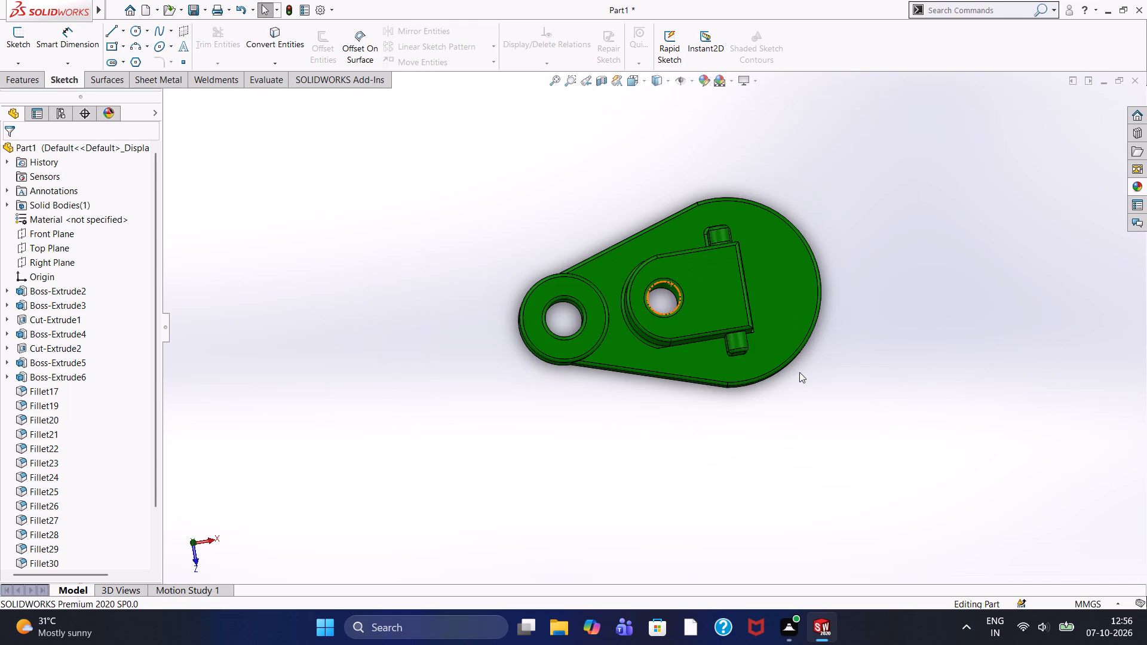
{"action": "scroll", "coordinate": [799, 372], "scroll_direction": "down", "scroll_amount": 2}
{"action": "scroll", "coordinate": [622, 350], "scroll_direction": "up", "scroll_amount": 4}
{"action": "scroll", "coordinate": [680, 331], "scroll_direction": "down", "scroll_amount": 3}
{"action": "scroll", "coordinate": [680, 331], "scroll_direction": "up", "scroll_amount": 4}
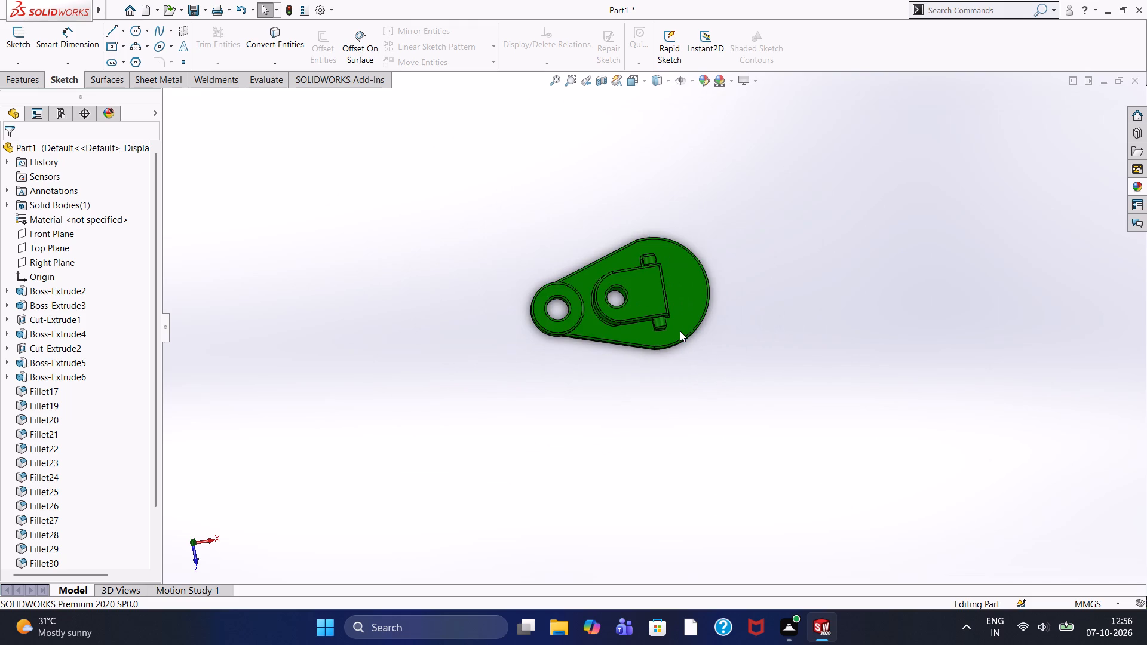
{"action": "scroll", "coordinate": [683, 340], "scroll_direction": "down", "scroll_amount": 2}
{"action": "scroll", "coordinate": [550, 247], "scroll_direction": "down", "scroll_amount": 2}
{"action": "scroll", "coordinate": [550, 247], "scroll_direction": "up", "scroll_amount": 2}
{"action": "scroll", "coordinate": [550, 247], "scroll_direction": "down", "scroll_amount": 1}
{"action": "scroll", "coordinate": [550, 247], "scroll_direction": "up", "scroll_amount": 1}
{"action": "scroll", "coordinate": [642, 296], "scroll_direction": "down", "scroll_amount": 3}
{"action": "scroll", "coordinate": [642, 381], "scroll_direction": "down", "scroll_amount": 12}
{"action": "scroll", "coordinate": [658, 300], "scroll_direction": "up", "scroll_amount": 2}
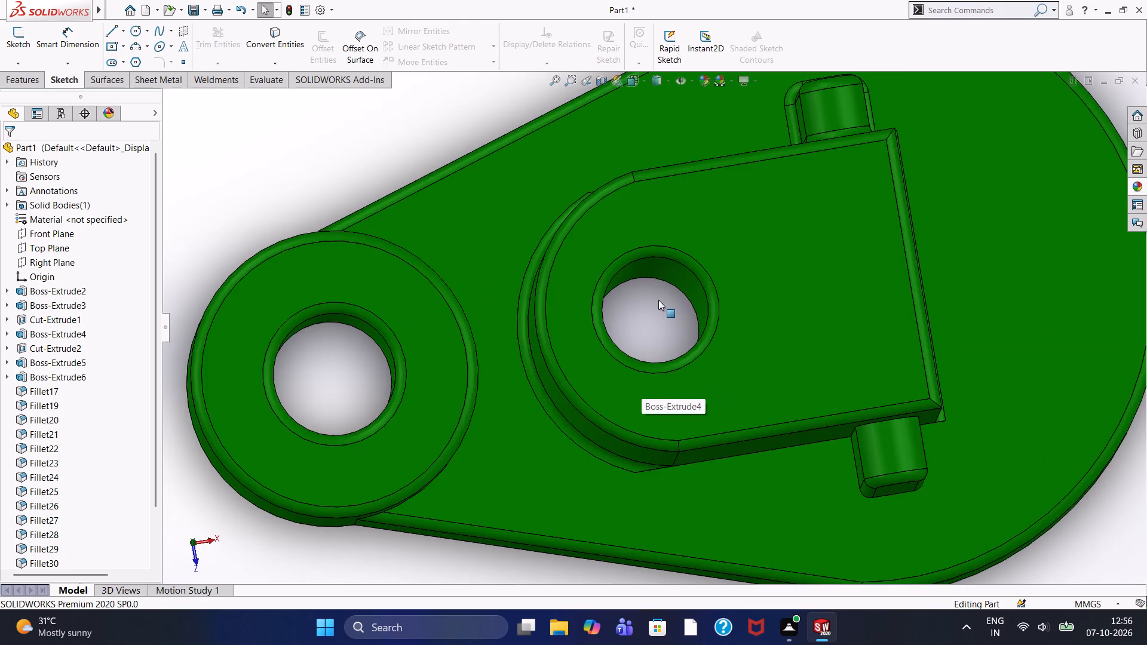
{"action": "scroll", "coordinate": [658, 300], "scroll_direction": "up", "scroll_amount": 2}
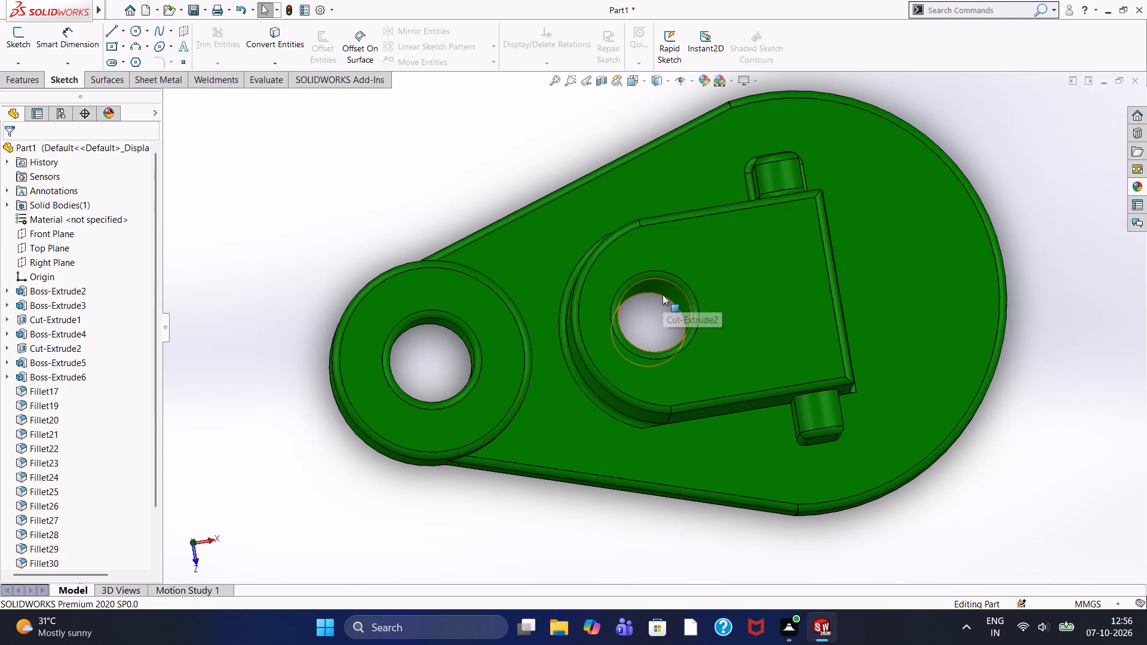
{"action": "scroll", "coordinate": [661, 296], "scroll_direction": "down", "scroll_amount": 12}
{"action": "scroll", "coordinate": [661, 300], "scroll_direction": "up", "scroll_amount": 9}
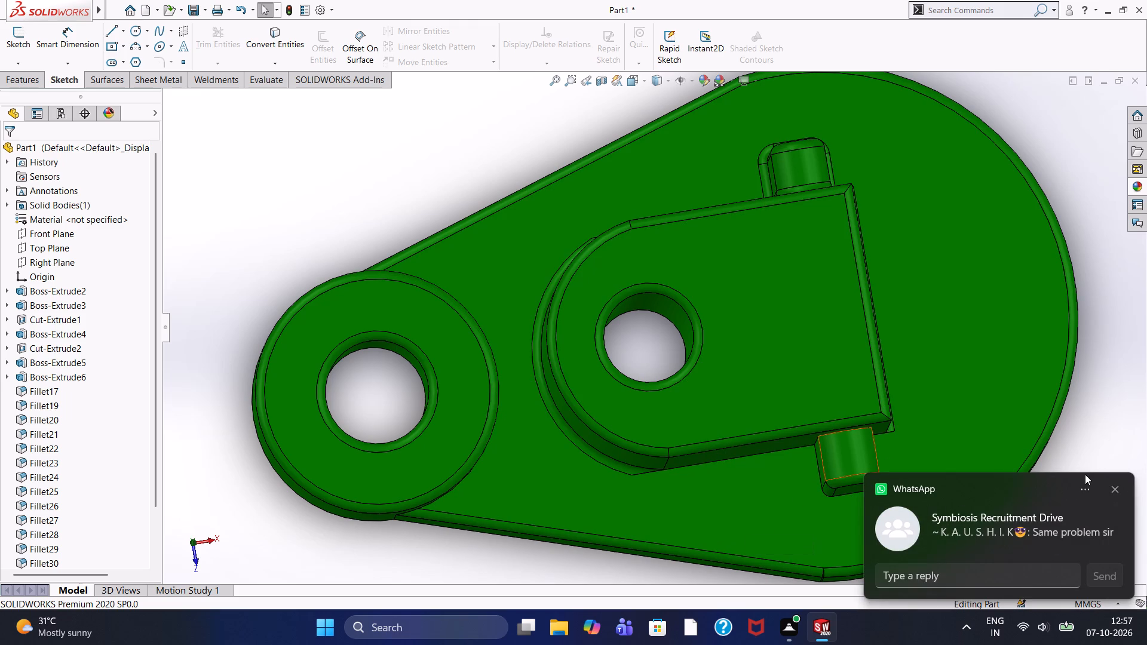
Dismiss the WhatsApp message notification.
{"action": "left_click", "coordinate": [1112, 488]}
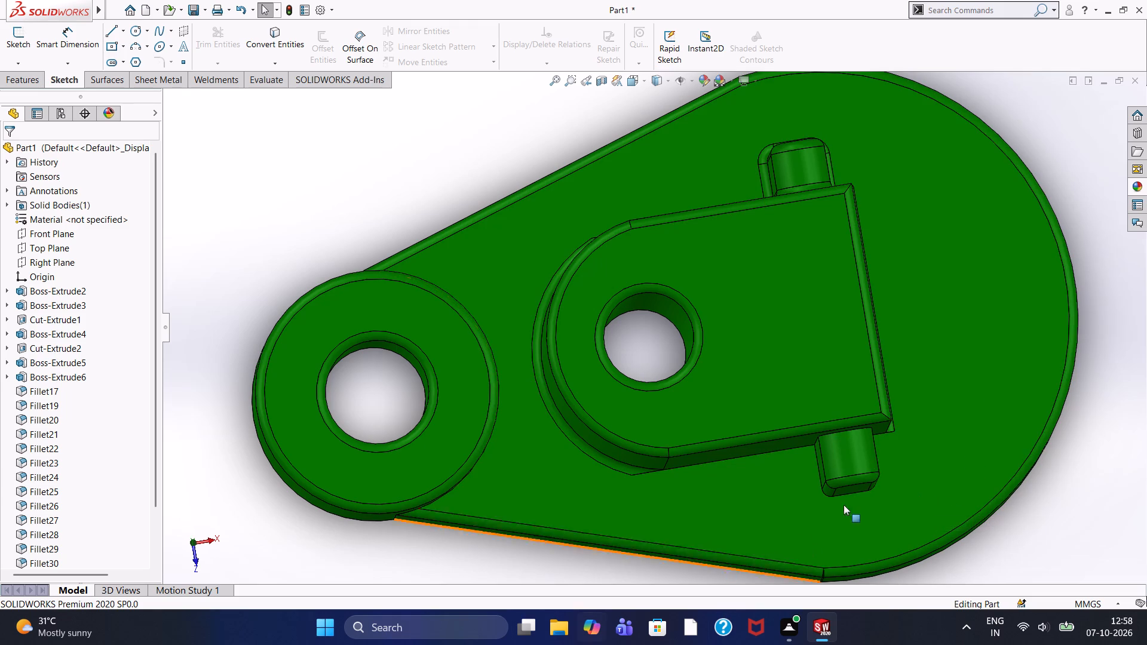
Examine the full outline of the bracket from above, including the base plate's rounded edges, both bosses and both side pins.
{"action": "scroll", "coordinate": [702, 348], "scroll_direction": "up", "scroll_amount": 3}
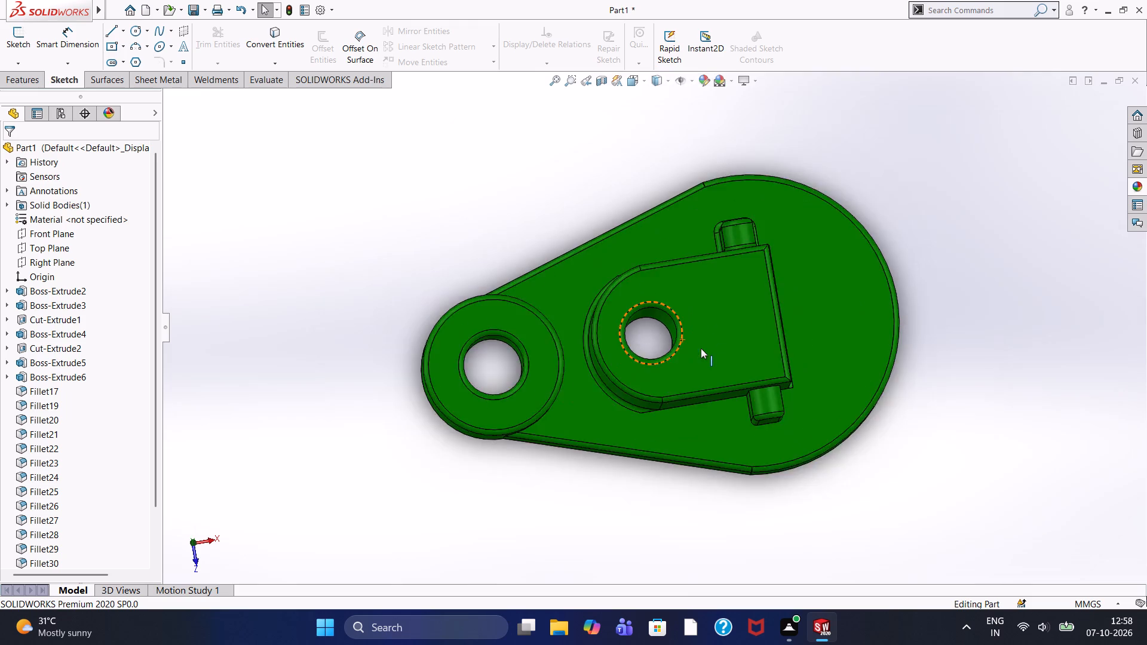
{"action": "scroll", "coordinate": [701, 348], "scroll_direction": "down", "scroll_amount": 3}
{"action": "scroll", "coordinate": [687, 322], "scroll_direction": "up", "scroll_amount": 2}
{"action": "scroll", "coordinate": [634, 312], "scroll_direction": "up", "scroll_amount": 4}
{"action": "scroll", "coordinate": [633, 312], "scroll_direction": "down", "scroll_amount": 4}
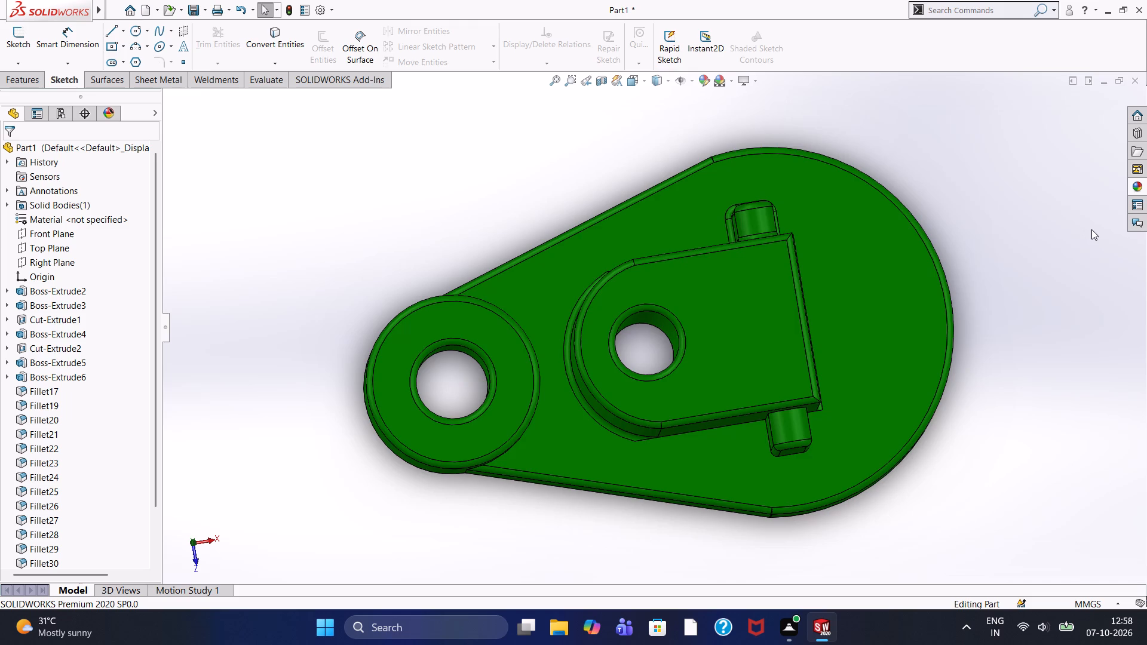
{"action": "scroll", "coordinate": [1087, 220], "scroll_direction": "down", "scroll_amount": 2}
{"action": "scroll", "coordinate": [1087, 216], "scroll_direction": "up", "scroll_amount": 2}
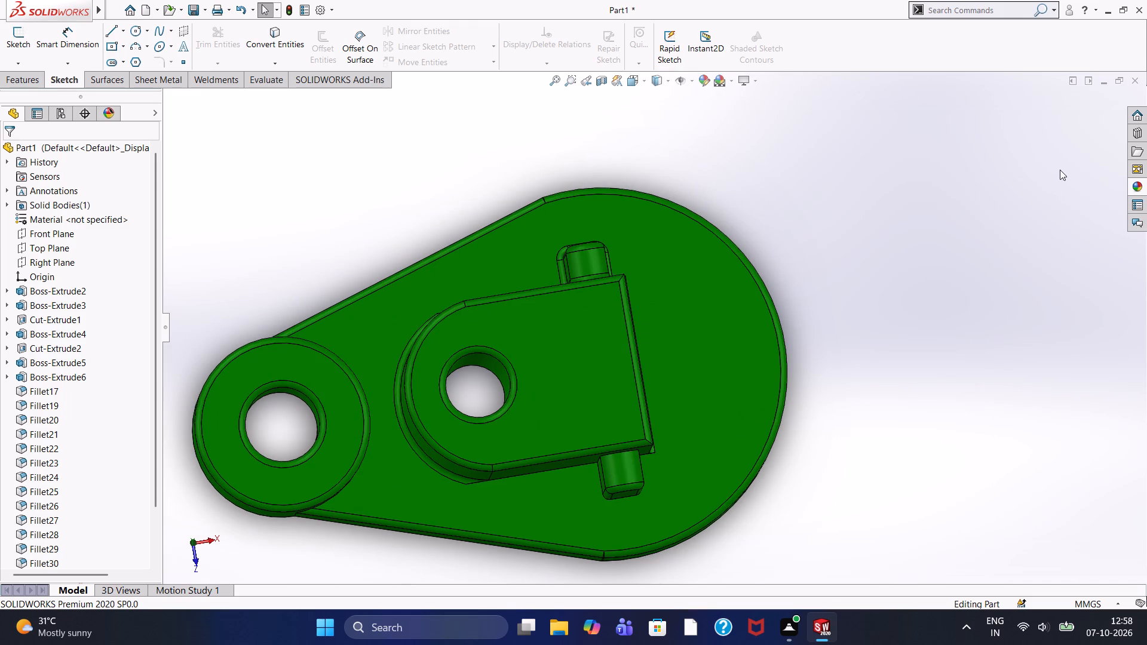
{"action": "scroll", "coordinate": [1140, 202], "scroll_direction": "down", "scroll_amount": 1}
{"action": "scroll", "coordinate": [1060, 192], "scroll_direction": "up", "scroll_amount": 3}
{"action": "scroll", "coordinate": [526, 460], "scroll_direction": "down", "scroll_amount": 1}
Examine the bracket from several oblique angles and its long side, including the boss walls, side pins and base plate thickness.
{"action": "middle_click_drag", "start_coordinate": [528, 465], "coordinate": [578, 446]}
{"action": "scroll", "coordinate": [556, 453], "scroll_direction": "up", "scroll_amount": 1}
{"action": "scroll", "coordinate": [578, 446], "scroll_direction": "down", "scroll_amount": 1}
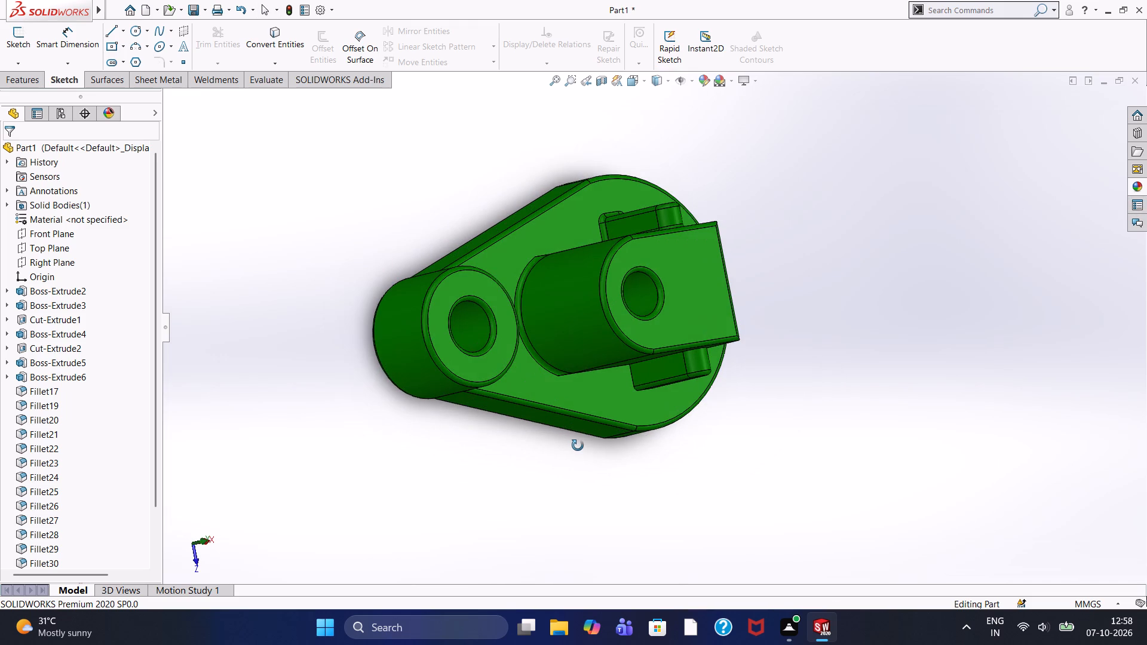
{"action": "middle_click_drag", "start_coordinate": [578, 446], "coordinate": [578, 446]}
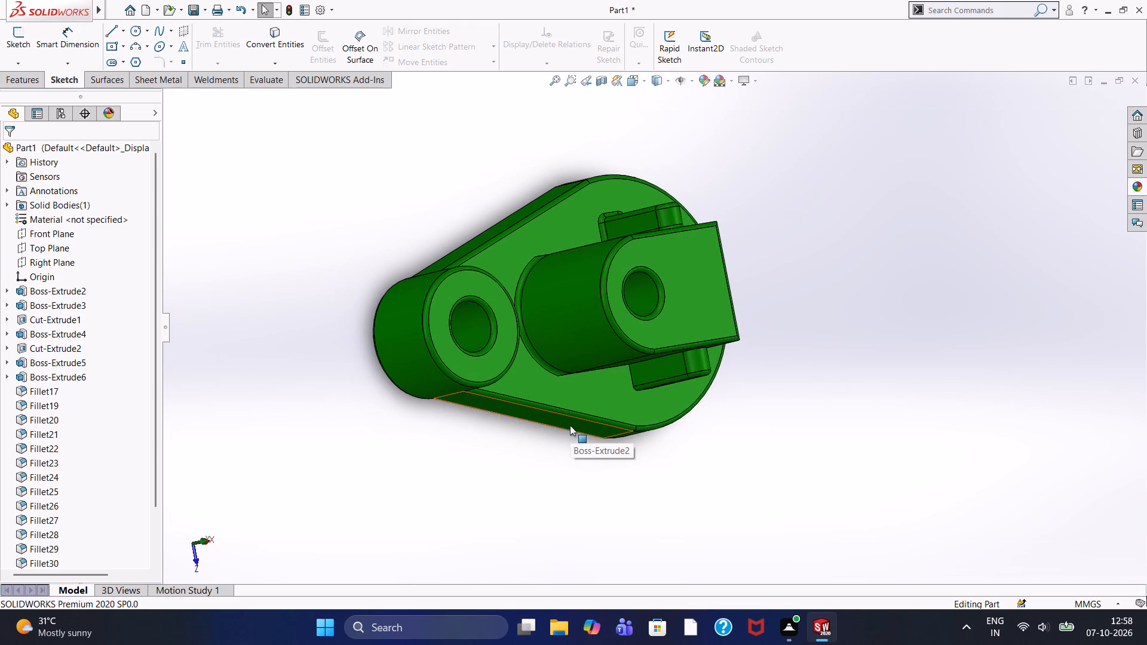
{"action": "middle_click_drag", "start_coordinate": [476, 457], "coordinate": [392, 407]}
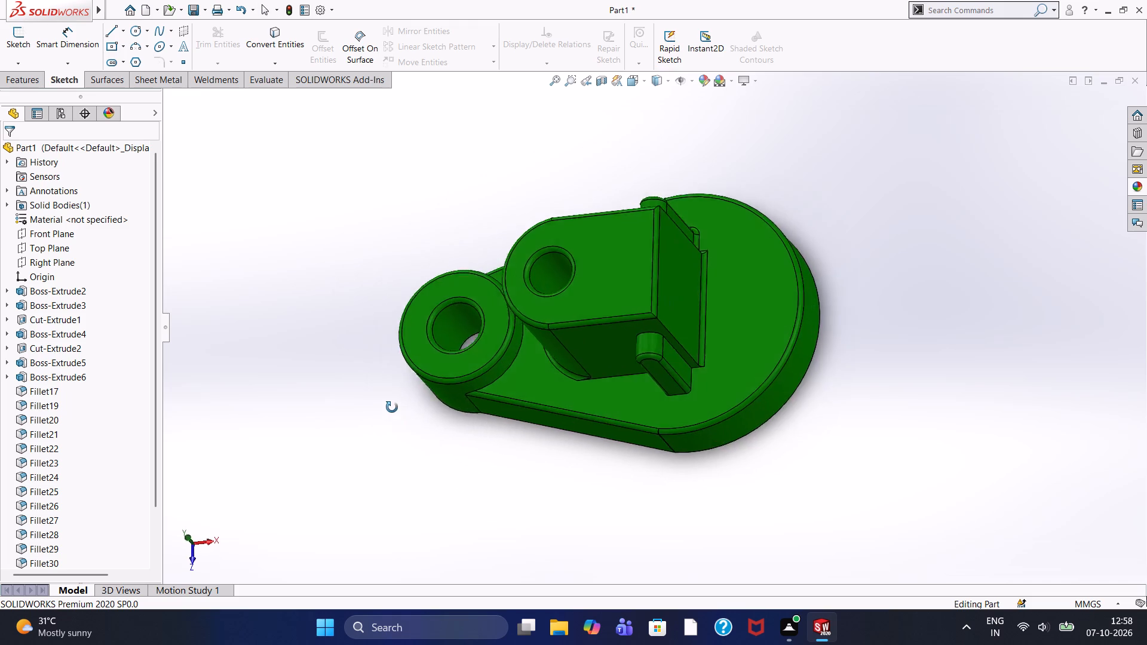
{"action": "middle_click_drag", "start_coordinate": [392, 407], "coordinate": [483, 389]}
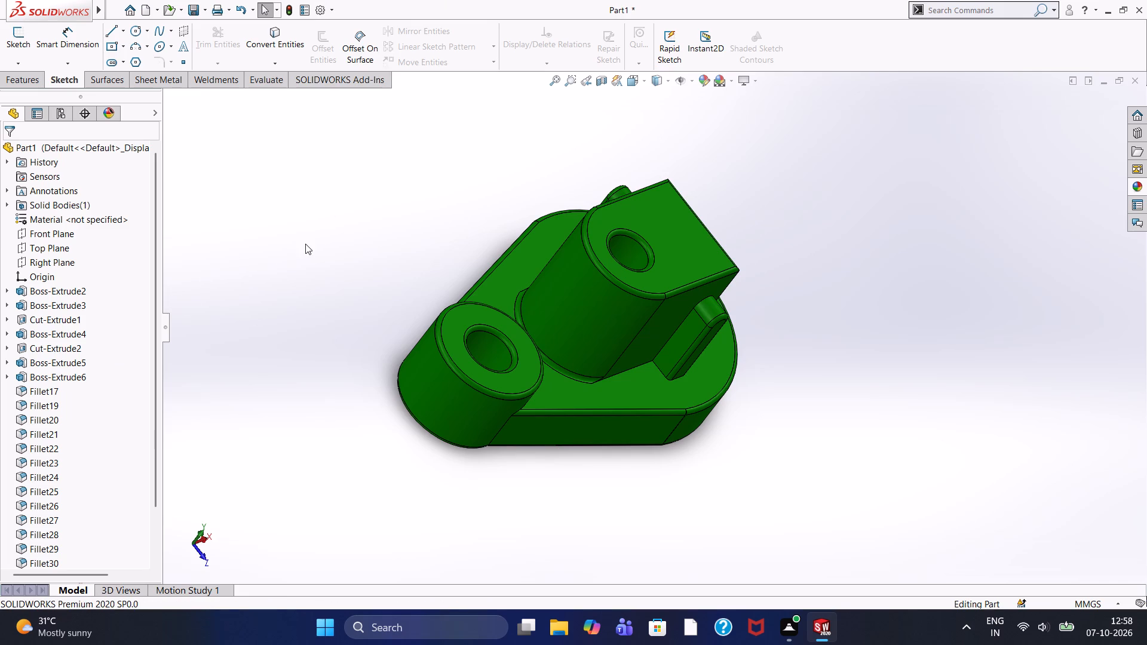
{"action": "middle_click_drag", "start_coordinate": [399, 220], "coordinate": [379, 195]}
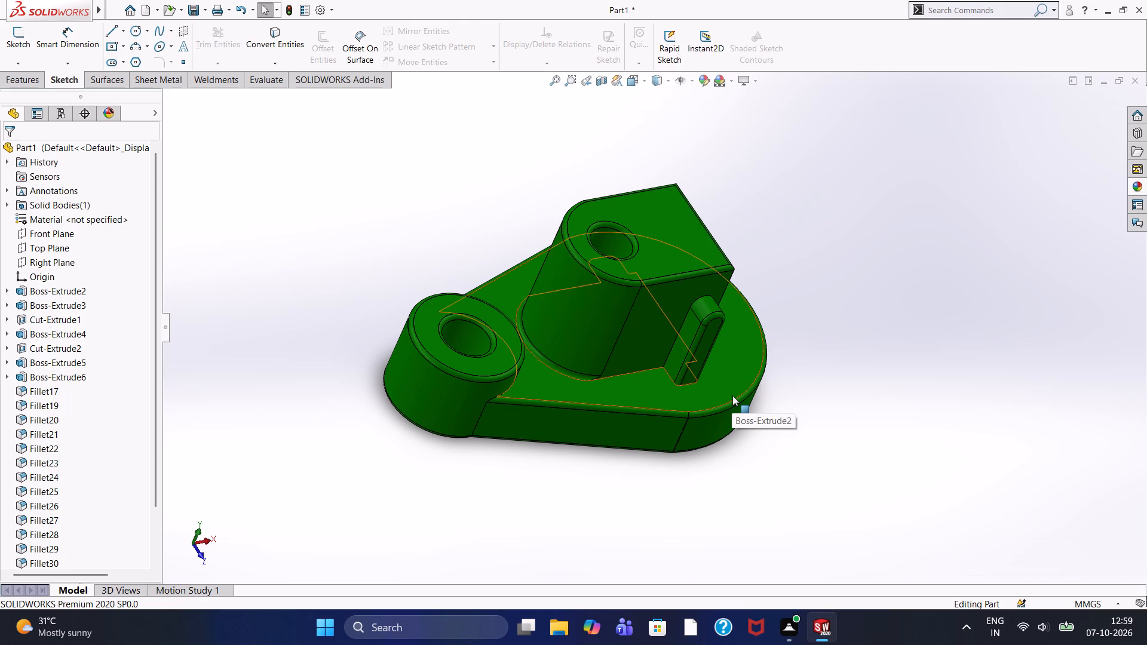
{"action": "middle_click_drag", "start_coordinate": [827, 364], "coordinate": [784, 312]}
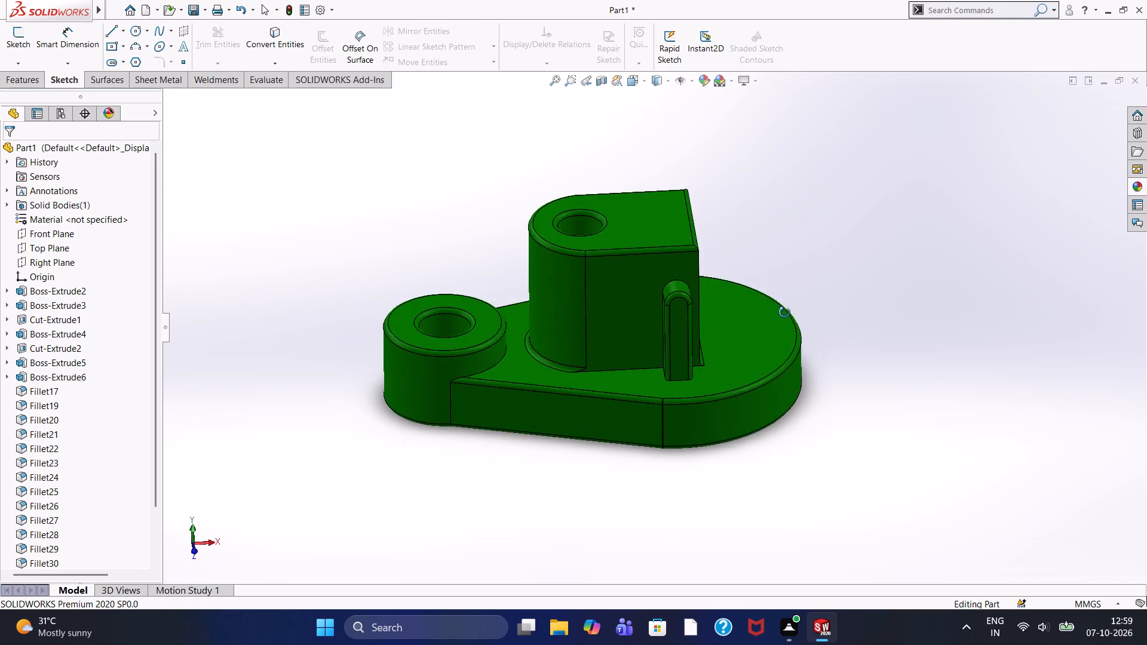
{"action": "middle_click_drag", "start_coordinate": [784, 312], "coordinate": [881, 305]}
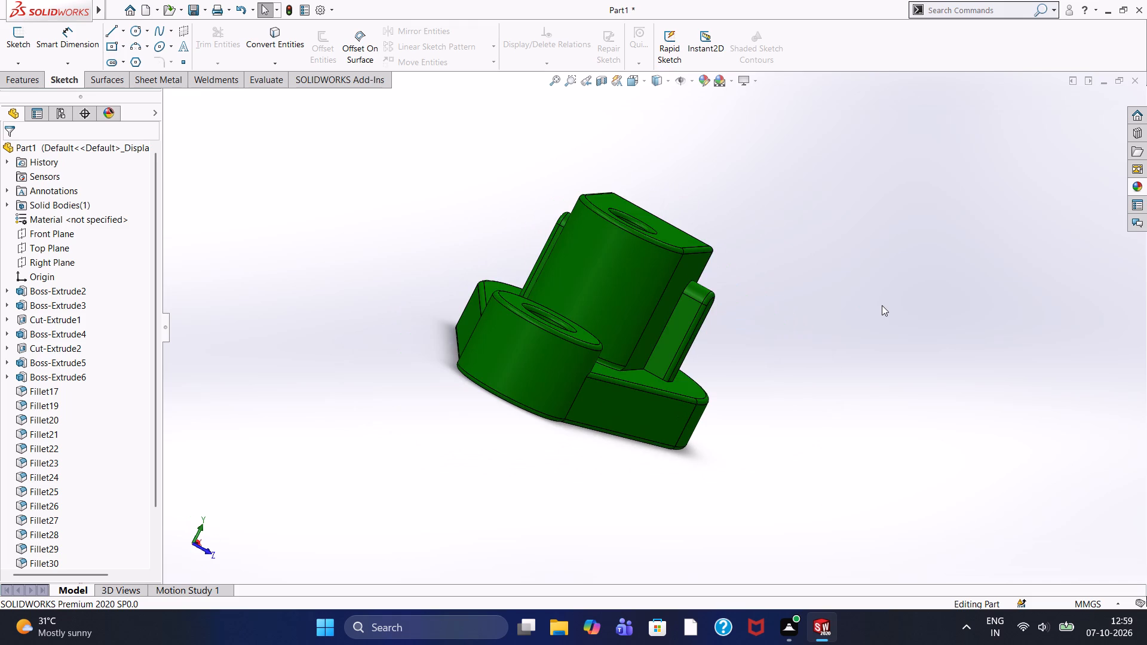
Examine the bracket from its round-boss end at a low angle, including both boss walls and the side pins' rounded tops.
{"action": "scroll", "coordinate": [789, 362], "scroll_direction": "up", "scroll_amount": 1}
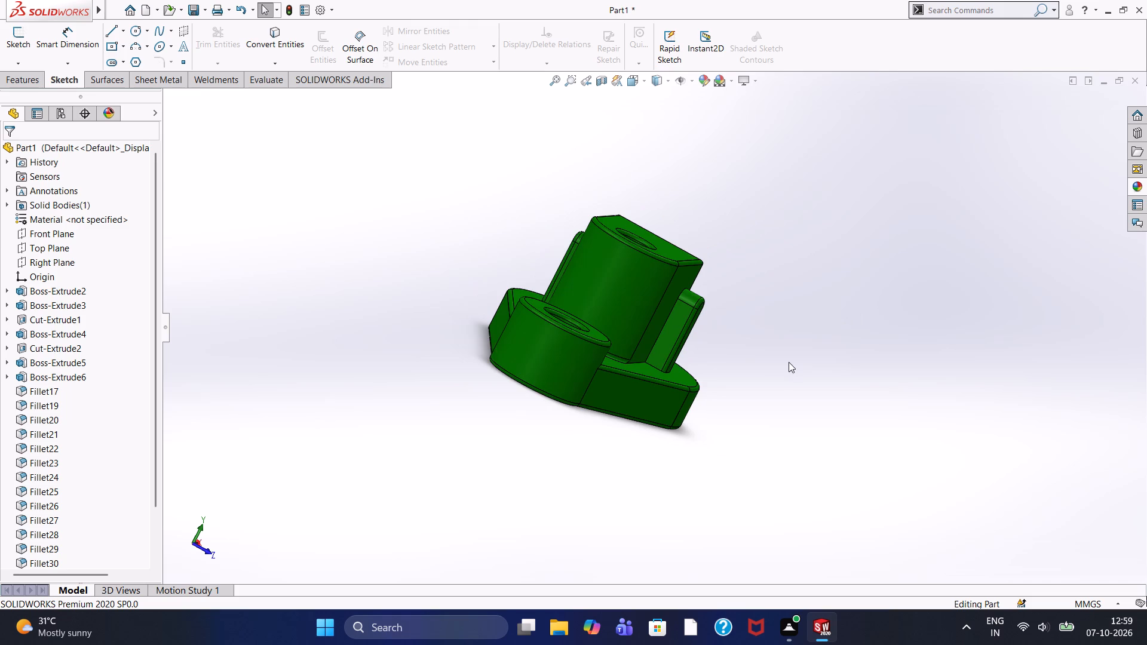
{"action": "scroll", "coordinate": [759, 363], "scroll_direction": "down", "scroll_amount": 2}
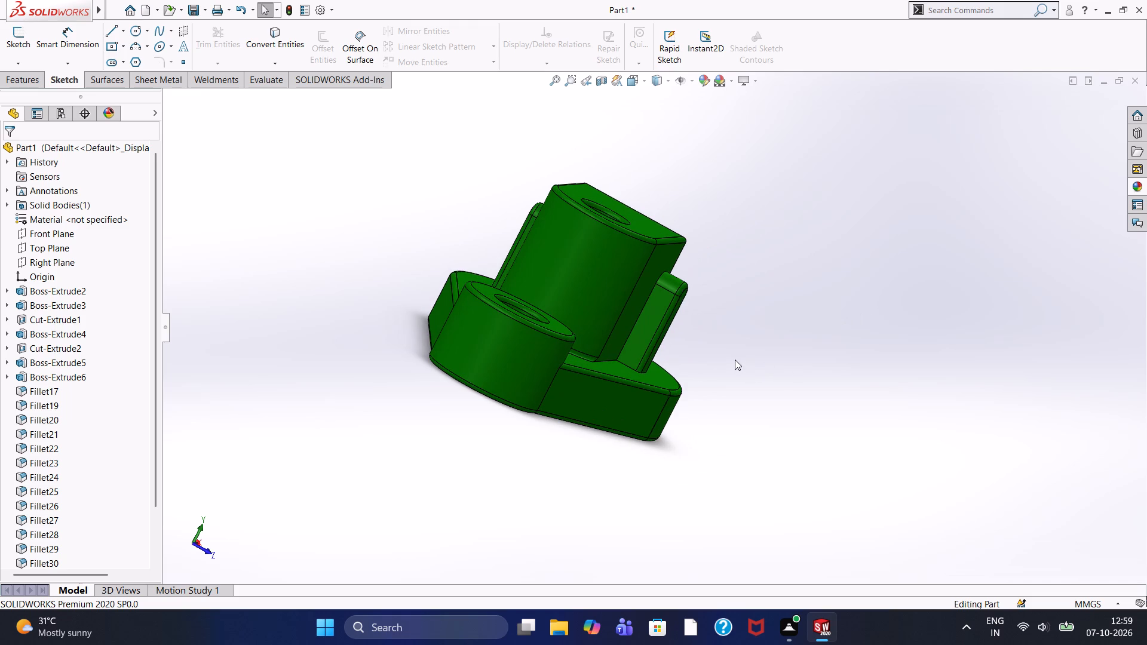
{"action": "scroll", "coordinate": [735, 358], "scroll_direction": "down", "scroll_amount": 1}
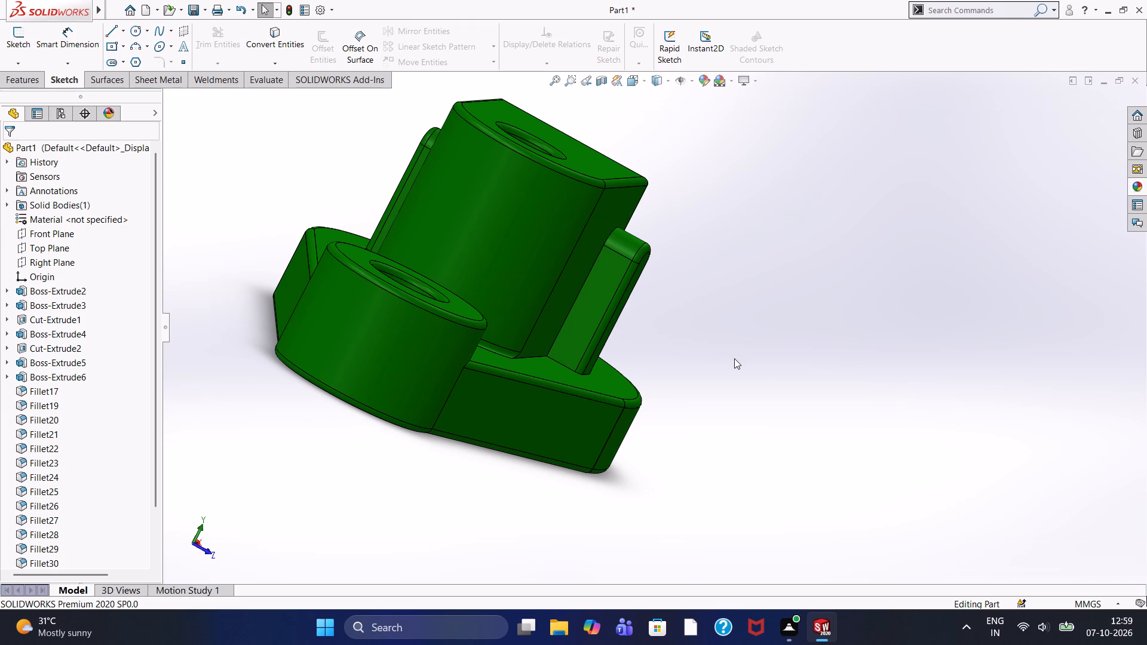
{"action": "scroll", "coordinate": [734, 360], "scroll_direction": "down", "scroll_amount": 3}
{"action": "scroll", "coordinate": [734, 360], "scroll_direction": "up", "scroll_amount": 3}
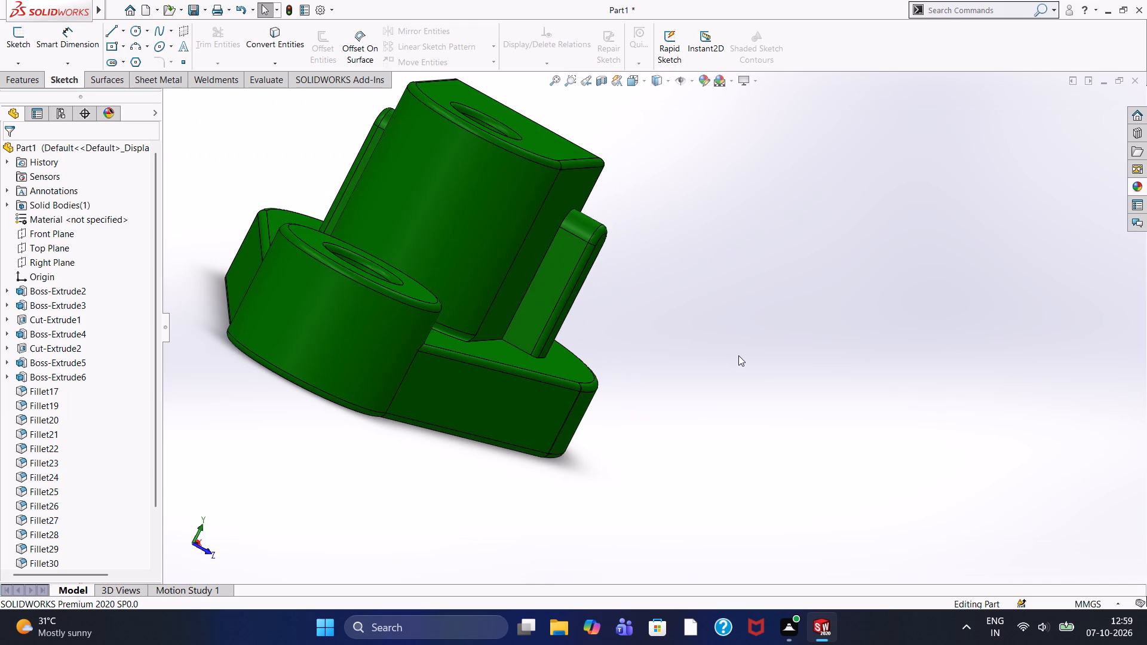
{"action": "scroll", "coordinate": [738, 355], "scroll_direction": "up", "scroll_amount": 2}
{"action": "scroll", "coordinate": [738, 355], "scroll_direction": "down", "scroll_amount": 2}
{"action": "scroll", "coordinate": [738, 355], "scroll_direction": "up", "scroll_amount": 2}
{"action": "scroll", "coordinate": [738, 355], "scroll_direction": "down", "scroll_amount": 3}
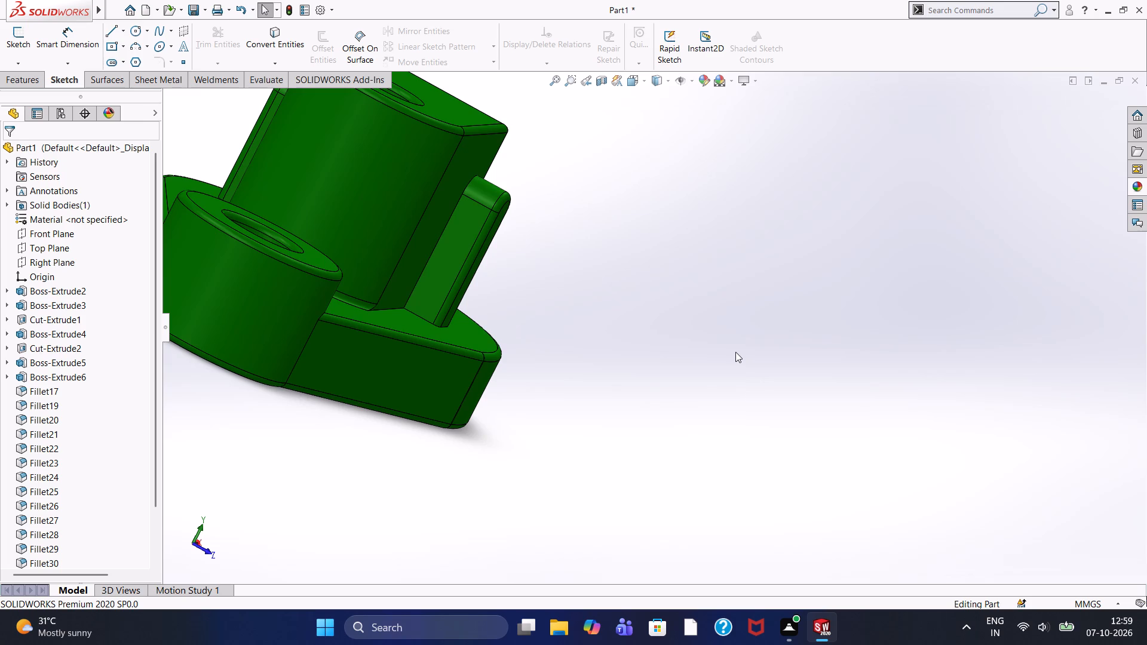
{"action": "scroll", "coordinate": [631, 289], "scroll_direction": "up", "scroll_amount": 3}
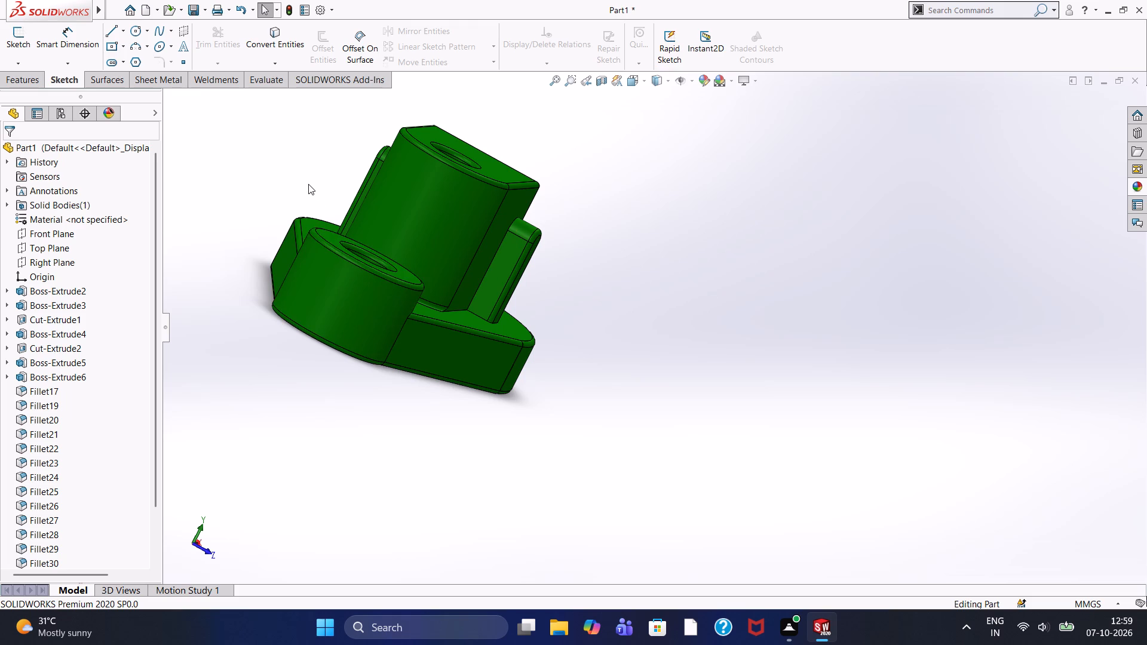
Examine the whole bracket from a raised oblique angle and along its long side, including both bosses and the near side pin.
{"action": "middle_click_drag", "start_coordinate": [308, 184], "coordinate": [276, 225]}
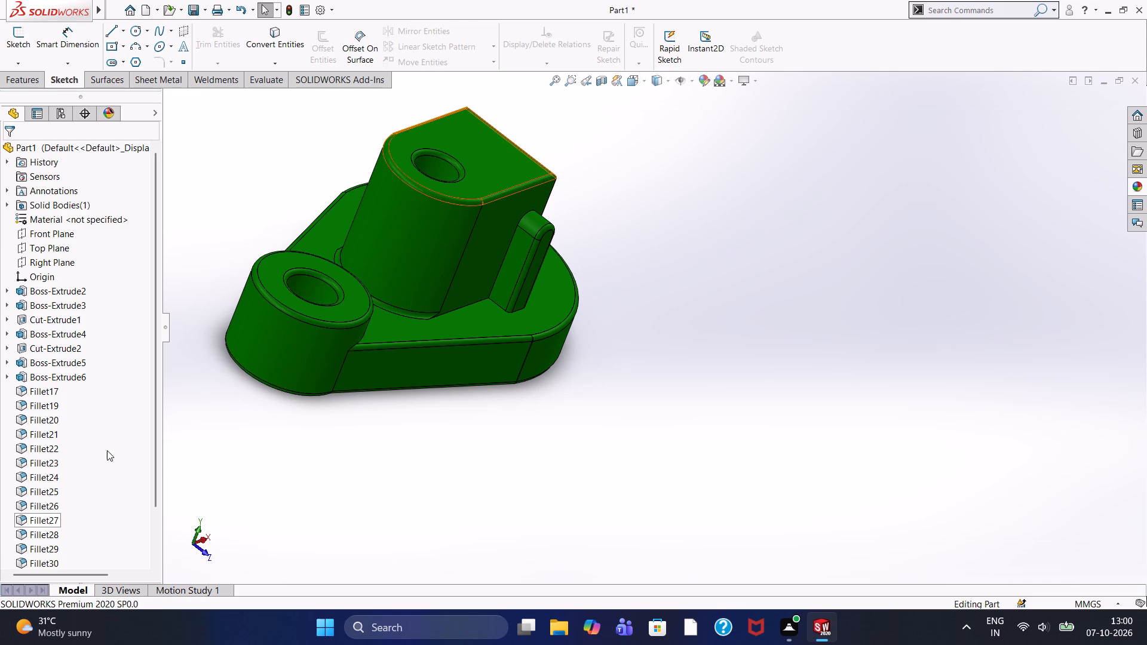
{"action": "scroll", "coordinate": [0, 468], "scroll_direction": "up", "scroll_amount": 2}
{"action": "scroll", "coordinate": [160, 515], "scroll_direction": "up", "scroll_amount": 6}
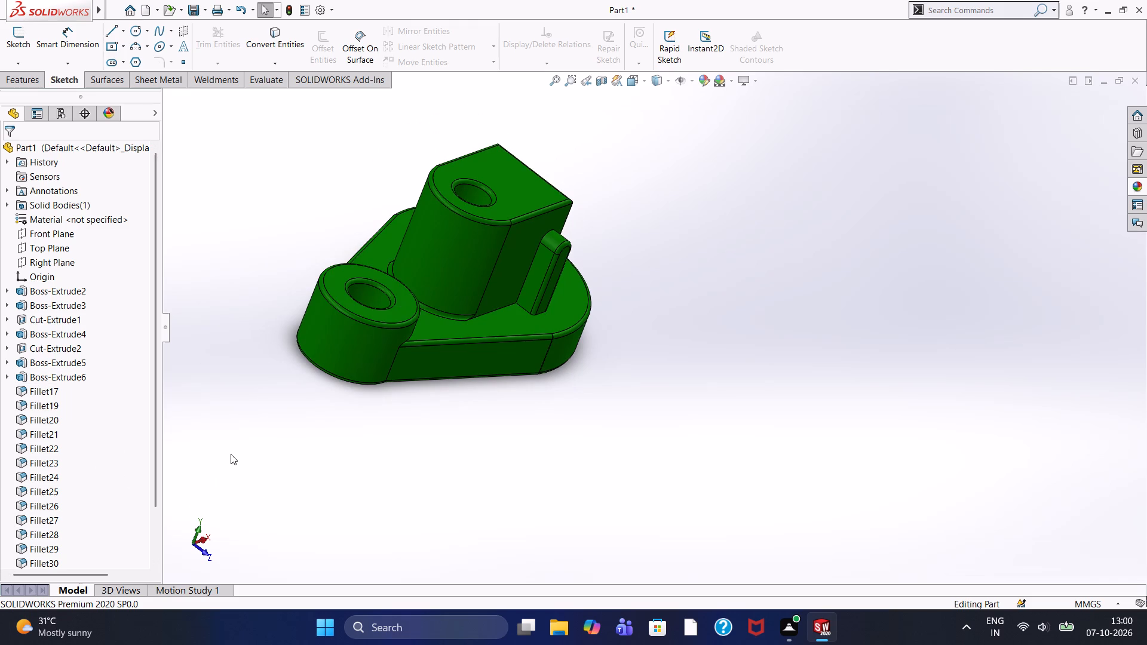
{"action": "scroll", "coordinate": [231, 454], "scroll_direction": "up", "scroll_amount": 2}
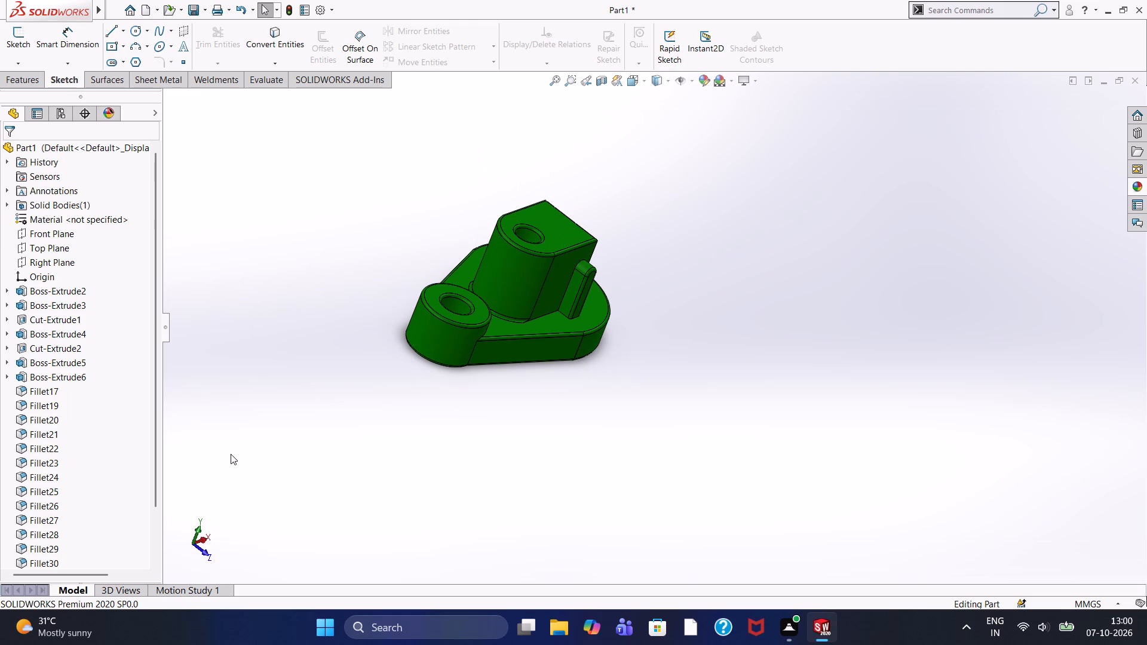
{"action": "scroll", "coordinate": [231, 454], "scroll_direction": "up", "scroll_amount": 4}
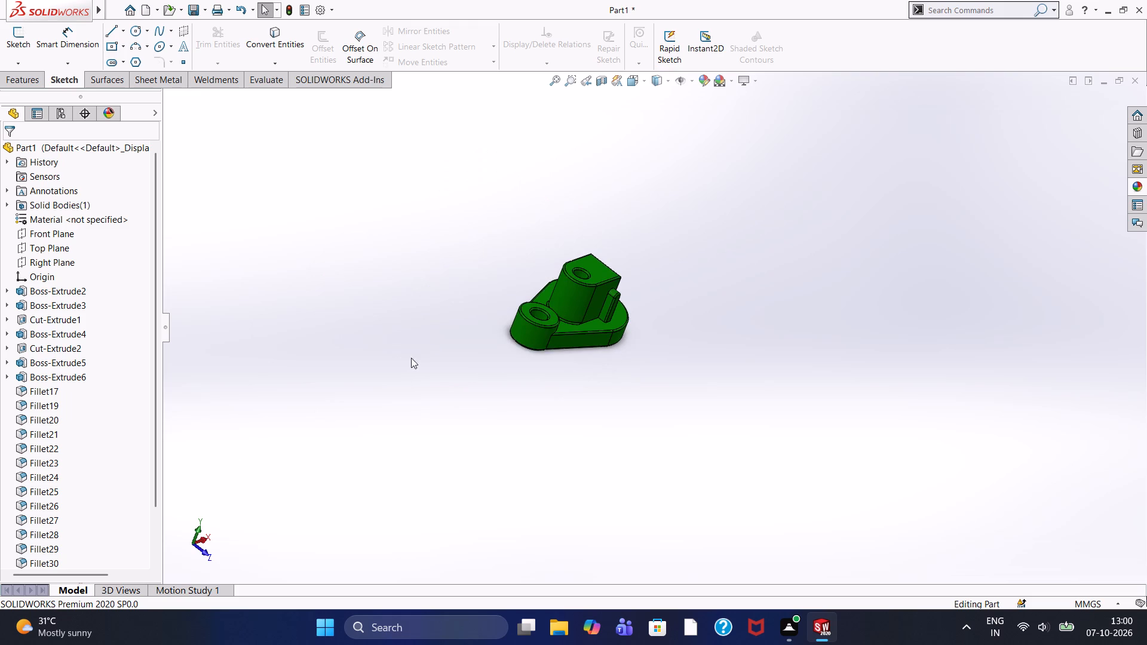
{"action": "scroll", "coordinate": [421, 359], "scroll_direction": "down", "scroll_amount": 2}
{"action": "middle_click_drag", "start_coordinate": [602, 385], "coordinate": [548, 354]}
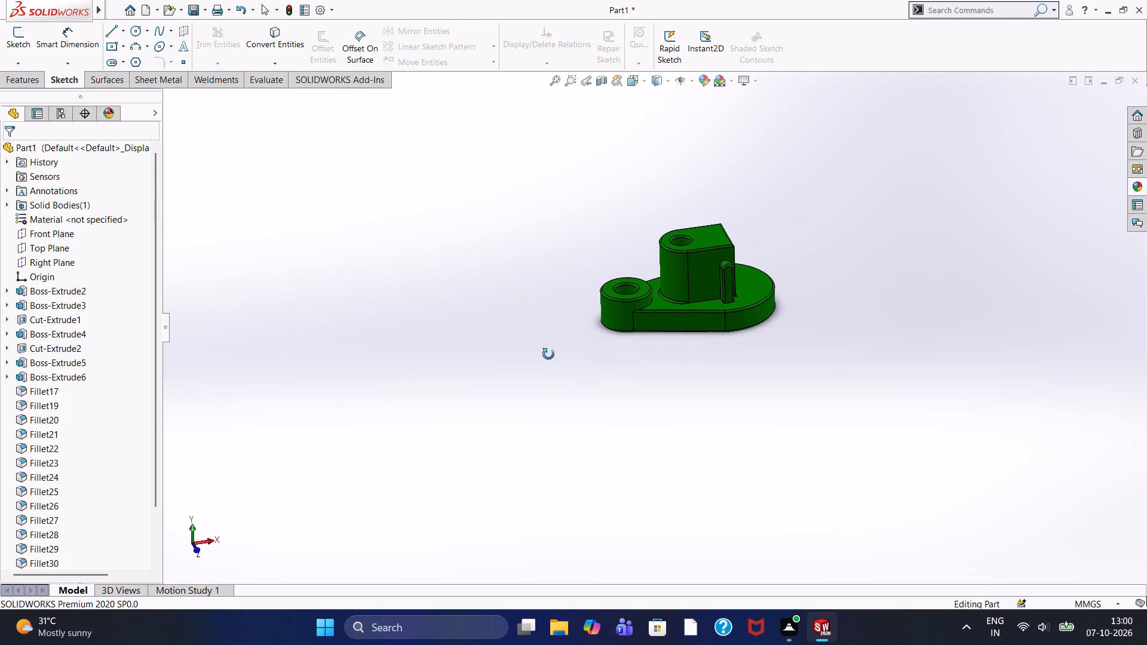
{"action": "middle_click_drag", "start_coordinate": [548, 354], "coordinate": [554, 368]}
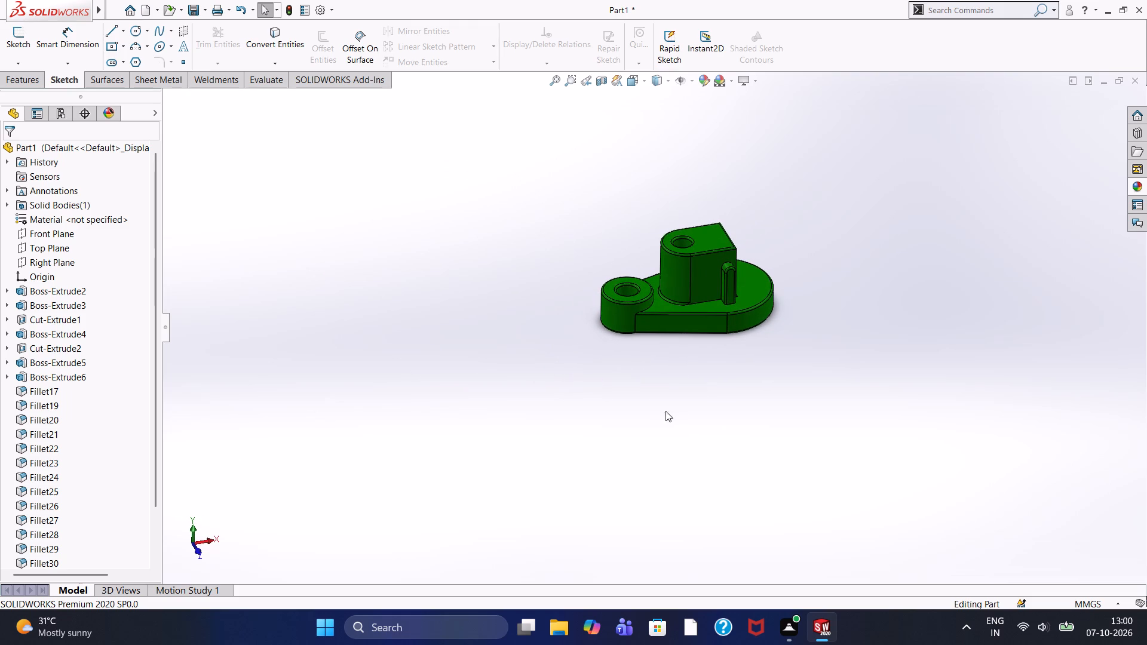
Examine the bracket all round, from its round-boss end, the opposite long side, obliquely above both through-holes and the pin side.
{"action": "middle_click_drag", "start_coordinate": [630, 371], "coordinate": [725, 359]}
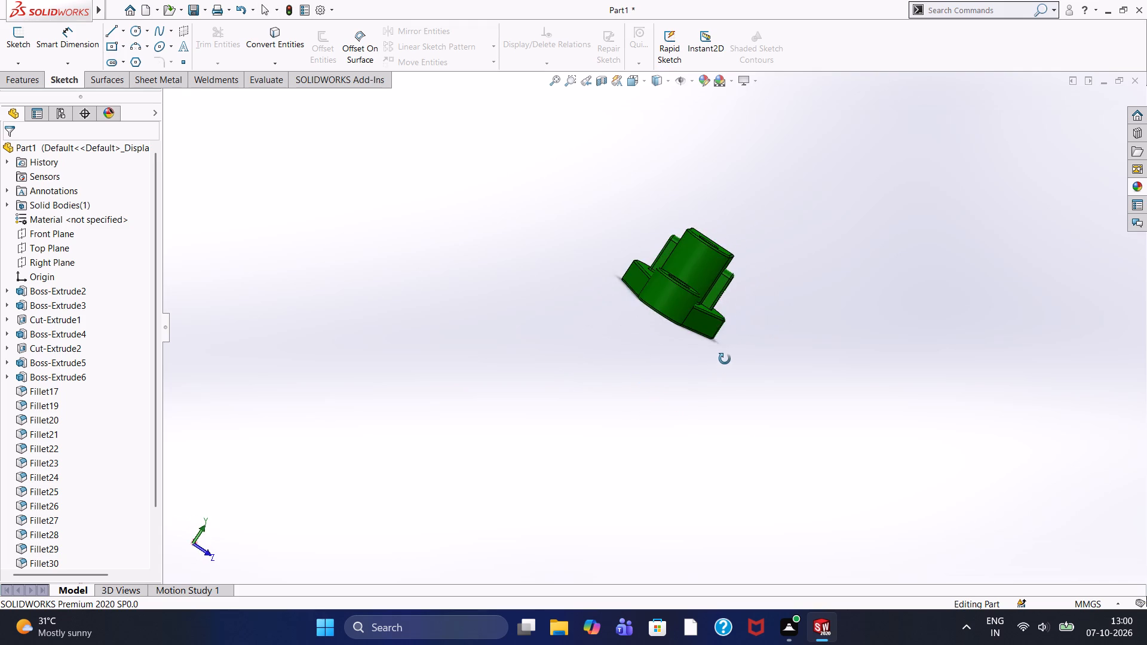
{"action": "middle_click_drag", "start_coordinate": [725, 359], "coordinate": [756, 188]}
{"action": "scroll", "coordinate": [626, 396], "scroll_direction": "up", "scroll_amount": 1}
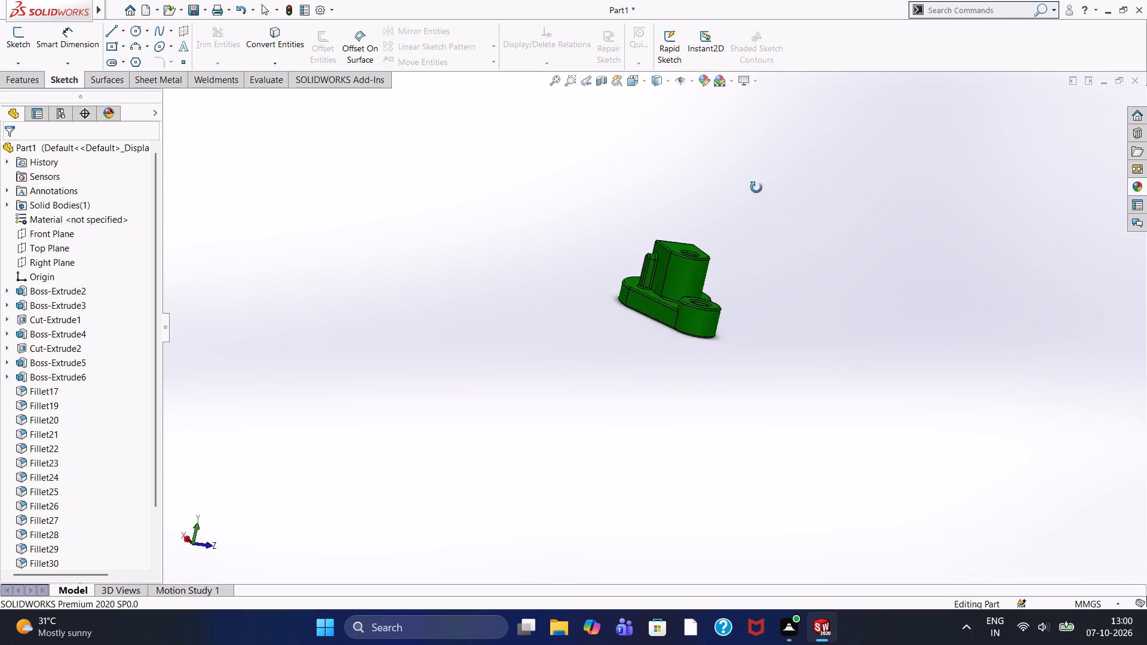
{"action": "middle_click_drag", "start_coordinate": [756, 188], "coordinate": [694, 281]}
{"action": "scroll", "coordinate": [688, 258], "scroll_direction": "down", "scroll_amount": 7}
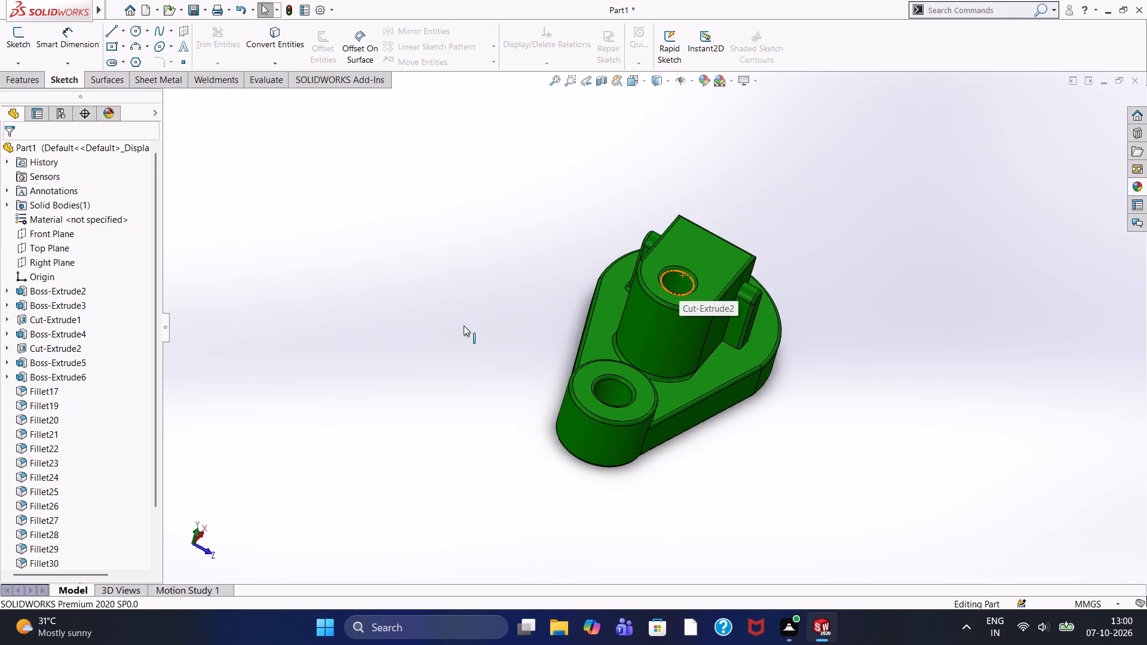
{"action": "middle_click_drag", "start_coordinate": [464, 325], "coordinate": [385, 469]}
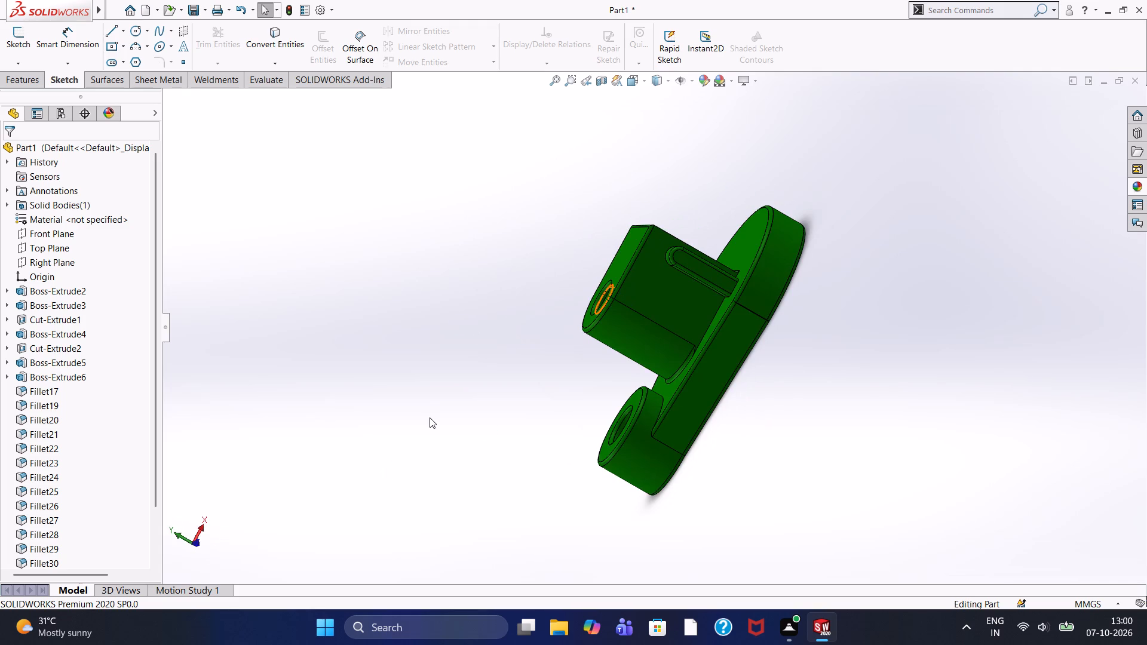
{"action": "middle_click_drag", "start_coordinate": [468, 389], "coordinate": [544, 334]}
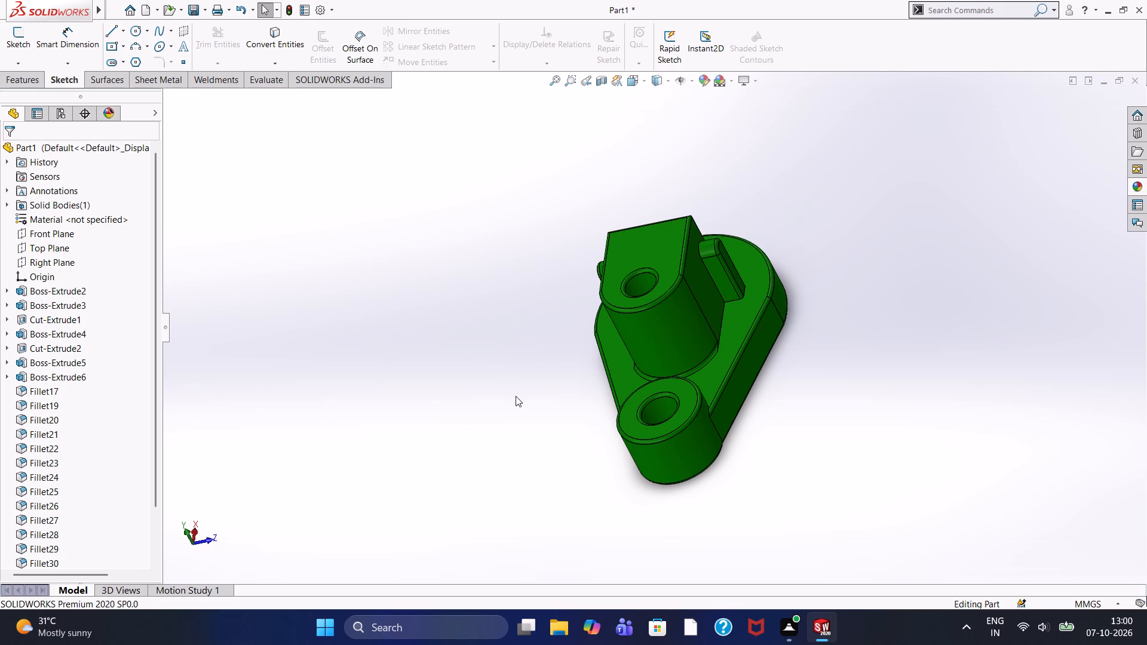
{"action": "middle_click_drag", "start_coordinate": [519, 395], "coordinate": [451, 354]}
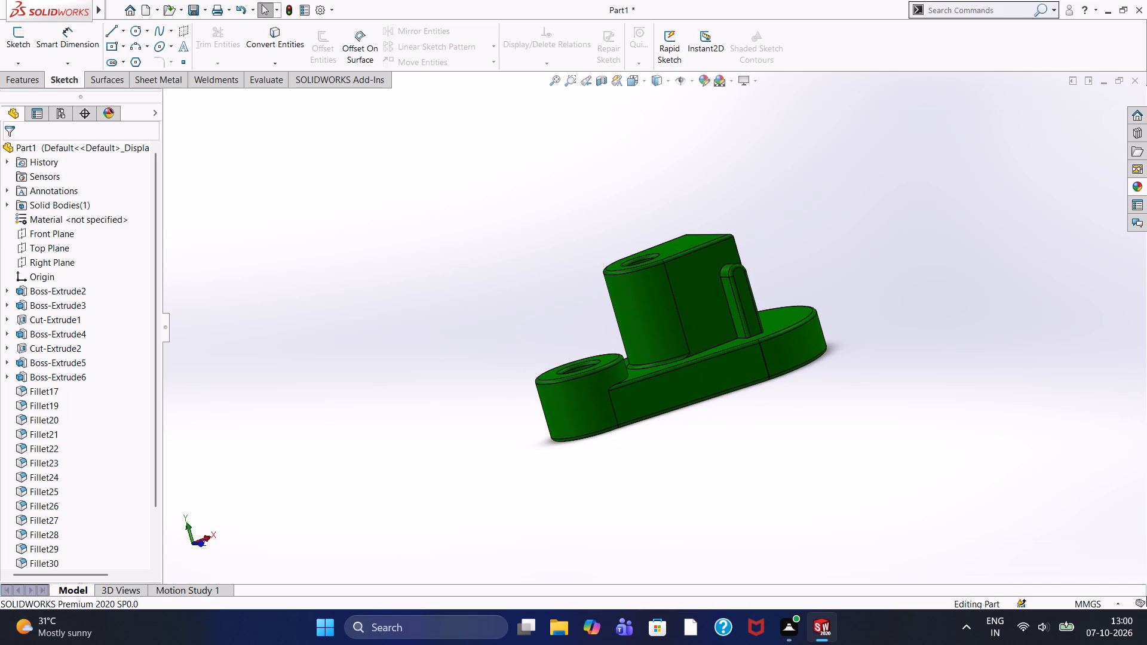
Examine the bracket from its round-boss end and obliquely above, including both through-holes, the boss walls and the near side pin.
{"action": "middle_click_drag", "start_coordinate": [646, 504], "coordinate": [692, 491]}
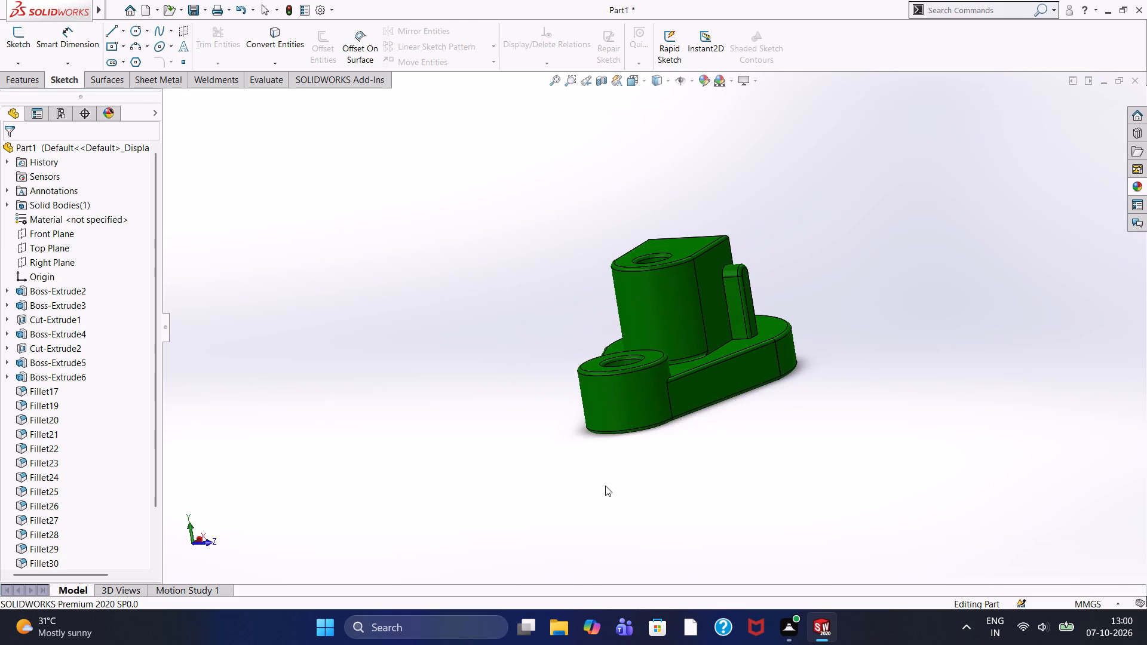
{"action": "middle_click_drag", "start_coordinate": [603, 487], "coordinate": [674, 487]}
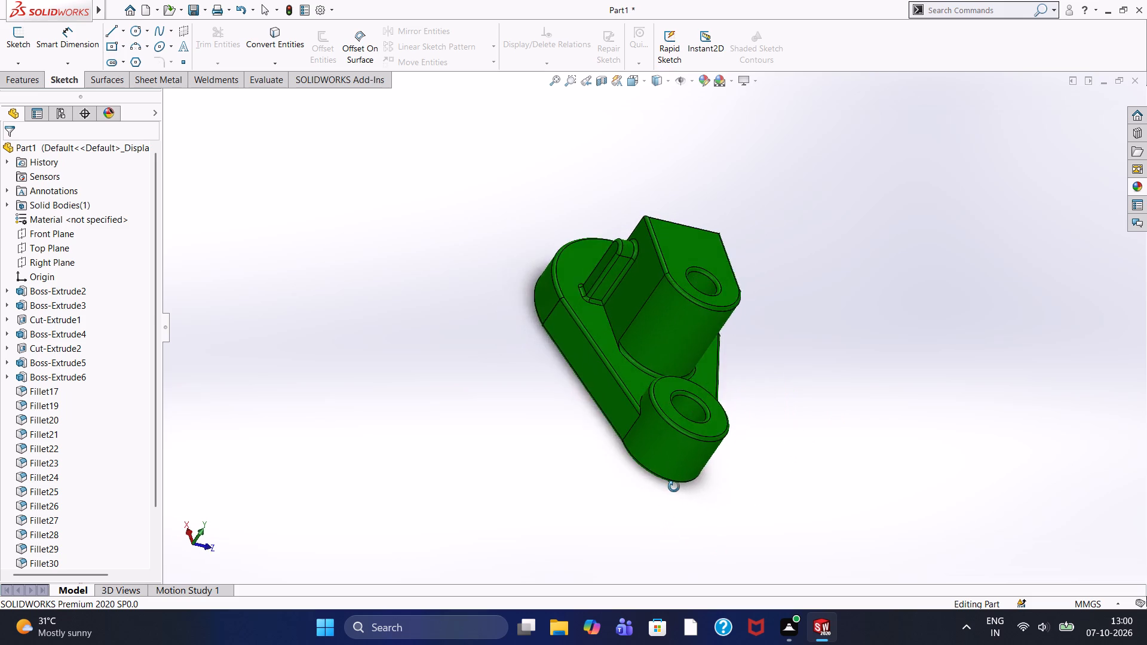
{"action": "middle_click_drag", "start_coordinate": [674, 487], "coordinate": [660, 500]}
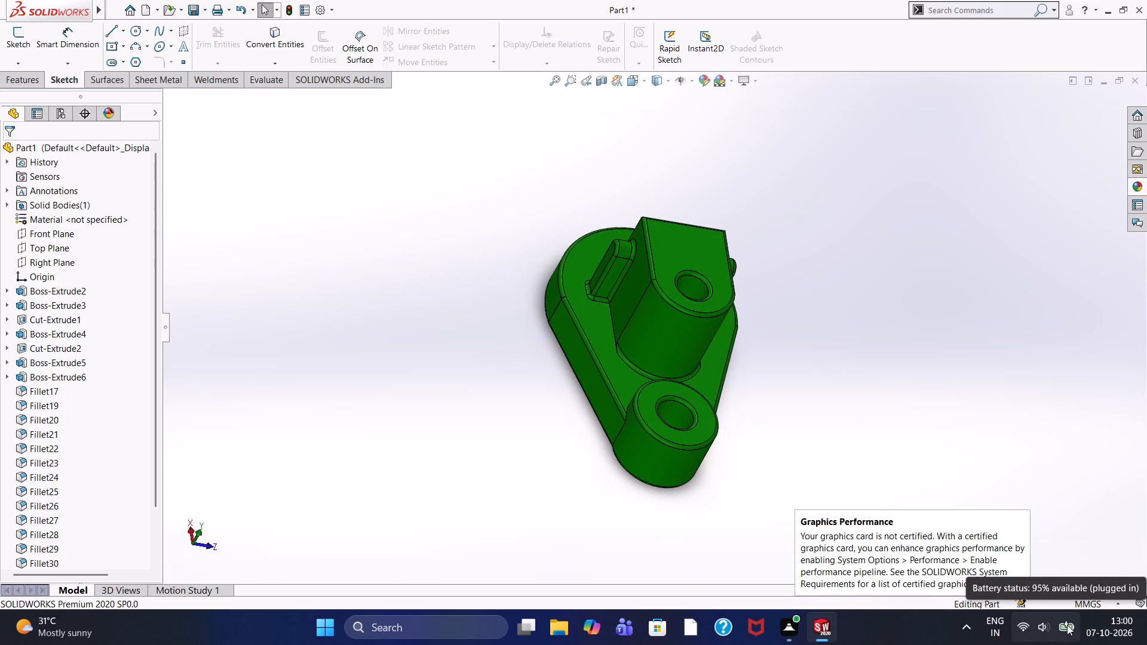
{"action": "scroll", "coordinate": [590, 420], "scroll_direction": "up", "scroll_amount": 1}
{"action": "middle_click_drag", "start_coordinate": [587, 420], "coordinate": [580, 406]}
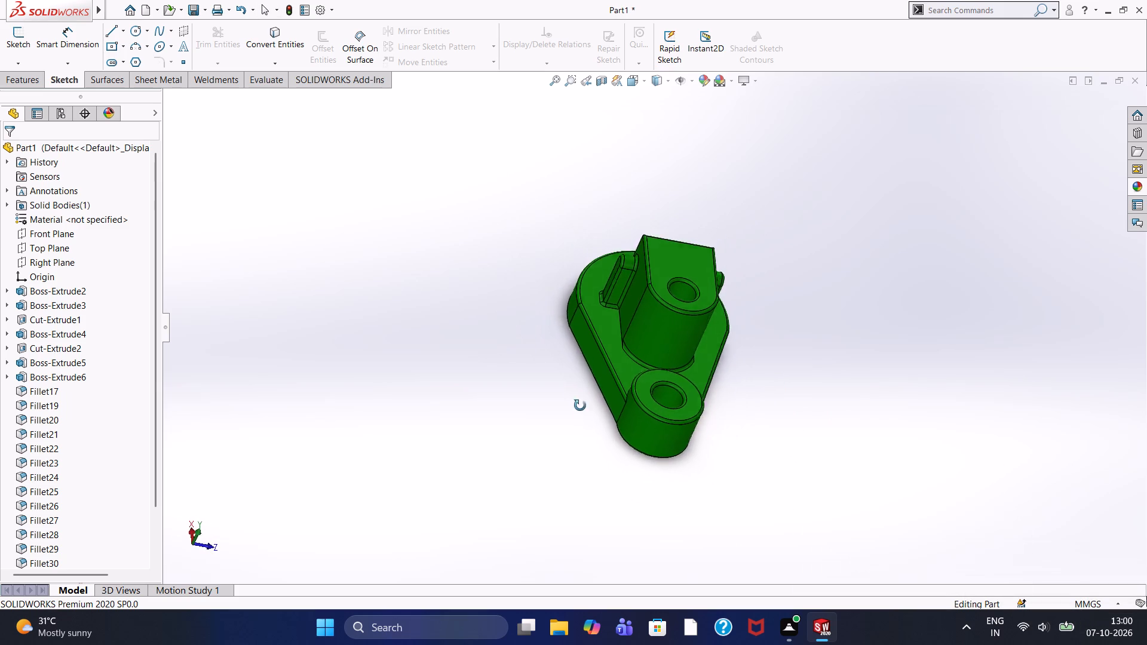
{"action": "middle_click_drag", "start_coordinate": [580, 406], "coordinate": [520, 351]}
{"action": "scroll", "coordinate": [642, 304], "scroll_direction": "down", "scroll_amount": 4}
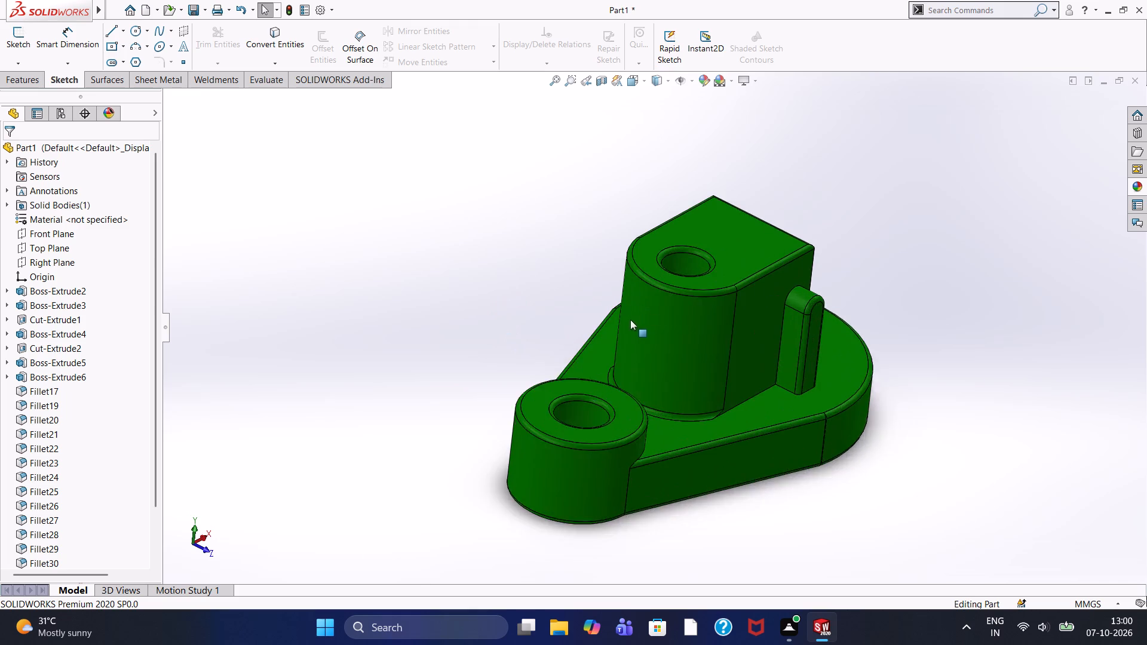
{"action": "scroll", "coordinate": [630, 320], "scroll_direction": "down", "scroll_amount": 1}
{"action": "scroll", "coordinate": [617, 320], "scroll_direction": "up", "scroll_amount": 4}
{"action": "middle_click_drag", "start_coordinate": [539, 360], "coordinate": [527, 357]}
{"action": "scroll", "coordinate": [557, 403], "scroll_direction": "up", "scroll_amount": 1}
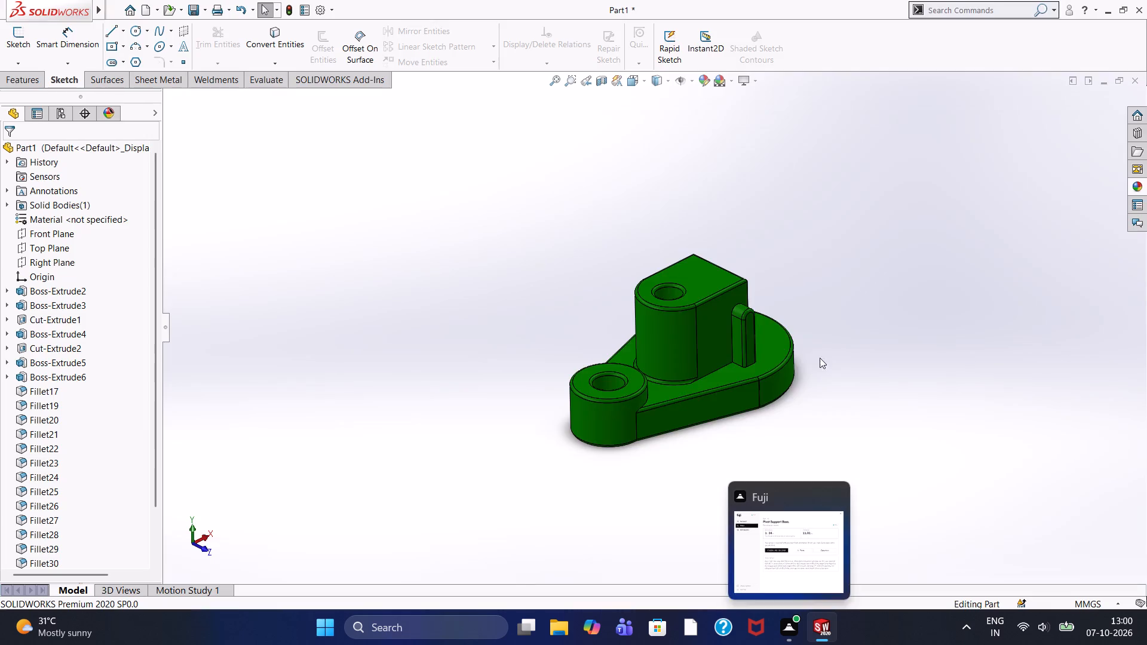
{"action": "scroll", "coordinate": [710, 367], "scroll_direction": "down", "scroll_amount": 3}
{"action": "scroll", "coordinate": [640, 432], "scroll_direction": "up", "scroll_amount": 3}
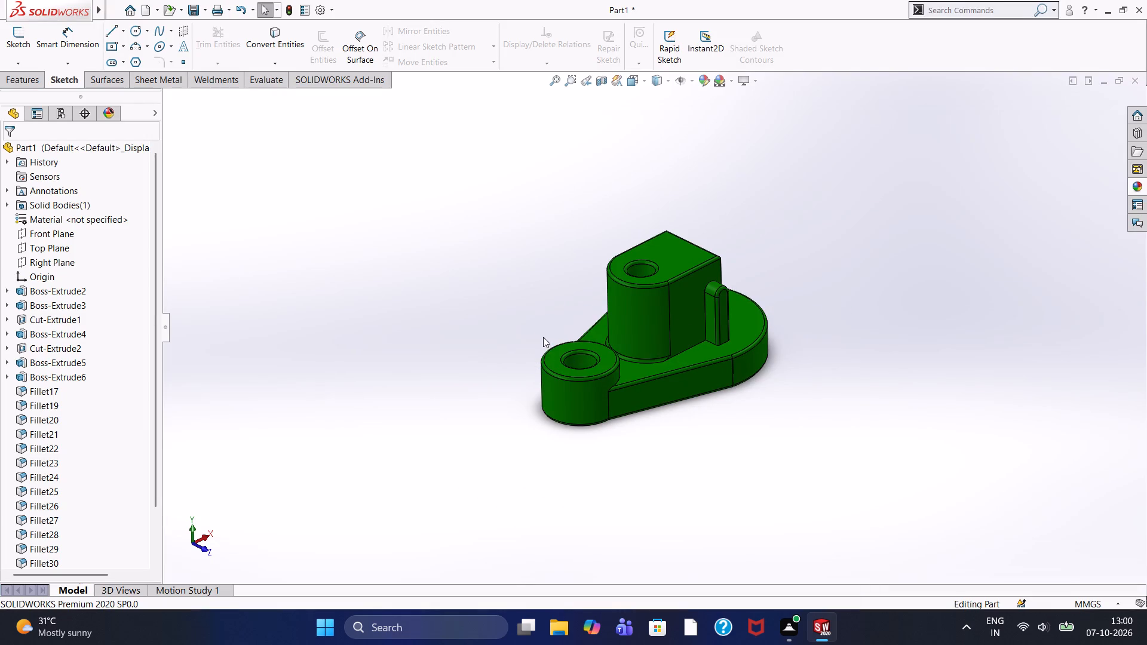
Examine the bracket's underside with its hole openings, and both long sides with their side pins.
{"action": "middle_click_drag", "start_coordinate": [508, 282], "coordinate": [561, 238]}
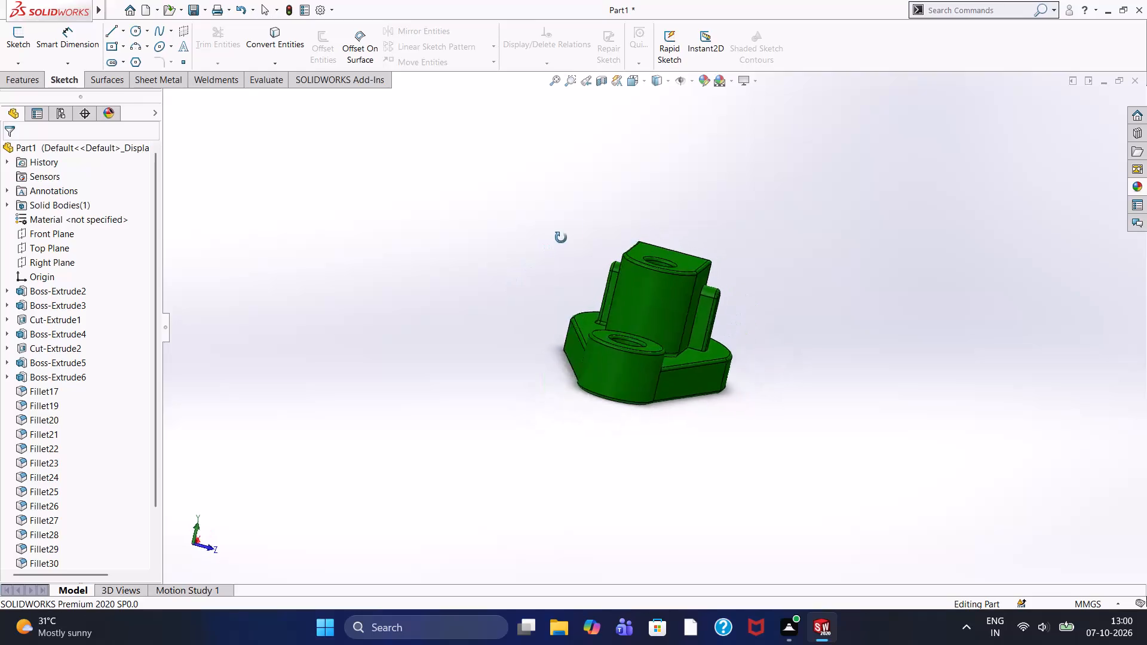
{"action": "middle_click_drag", "start_coordinate": [561, 238], "coordinate": [769, 349]}
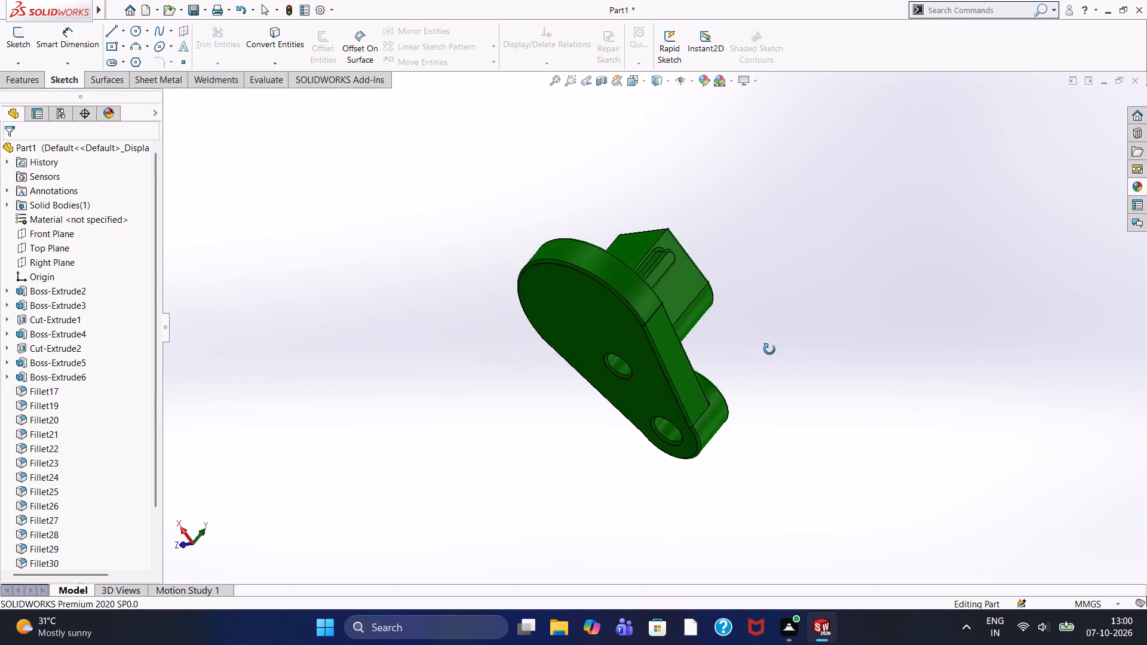
{"action": "middle_click_drag", "start_coordinate": [769, 349], "coordinate": [570, 255]}
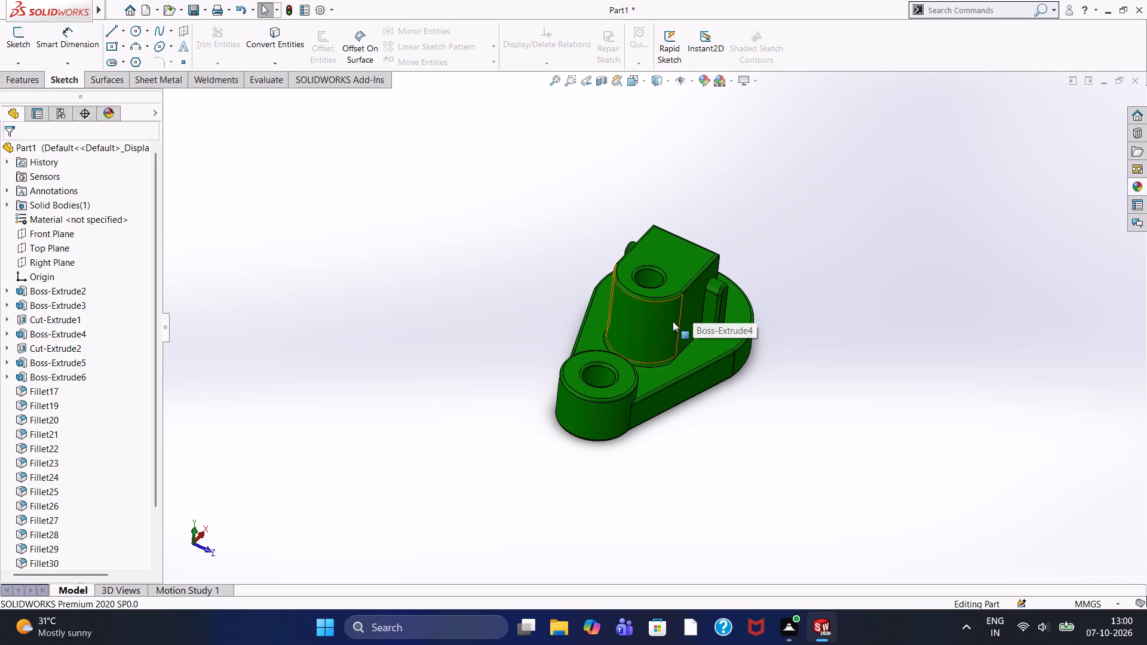
{"action": "middle_click_drag", "start_coordinate": [544, 324], "coordinate": [518, 290]}
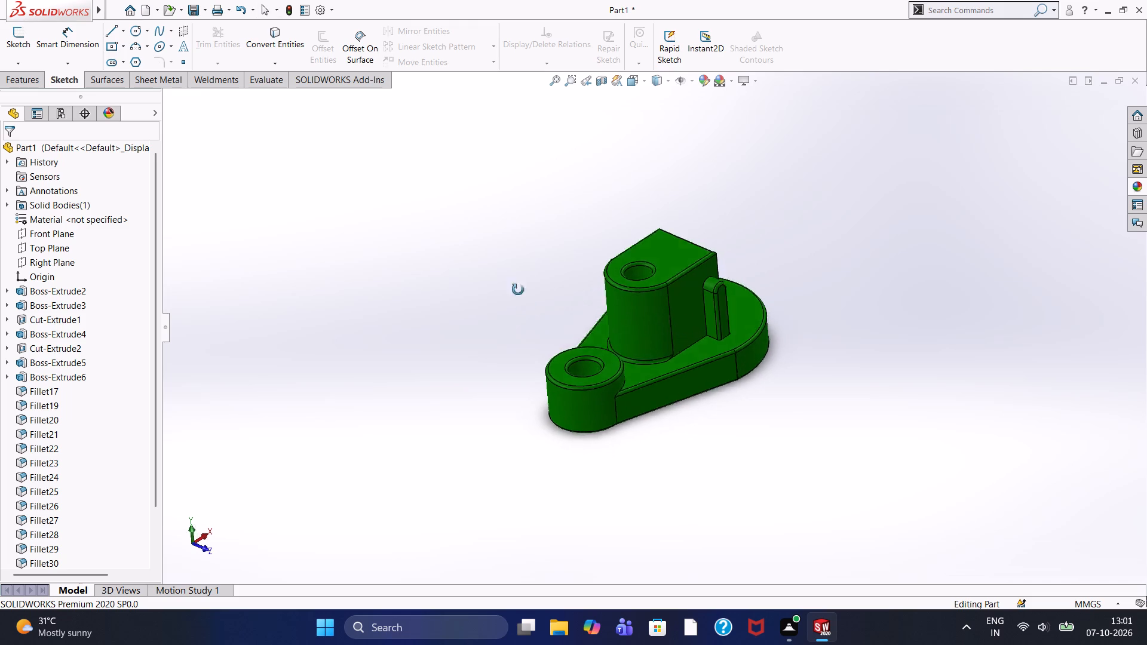
{"action": "middle_click_drag", "start_coordinate": [518, 290], "coordinate": [608, 195]}
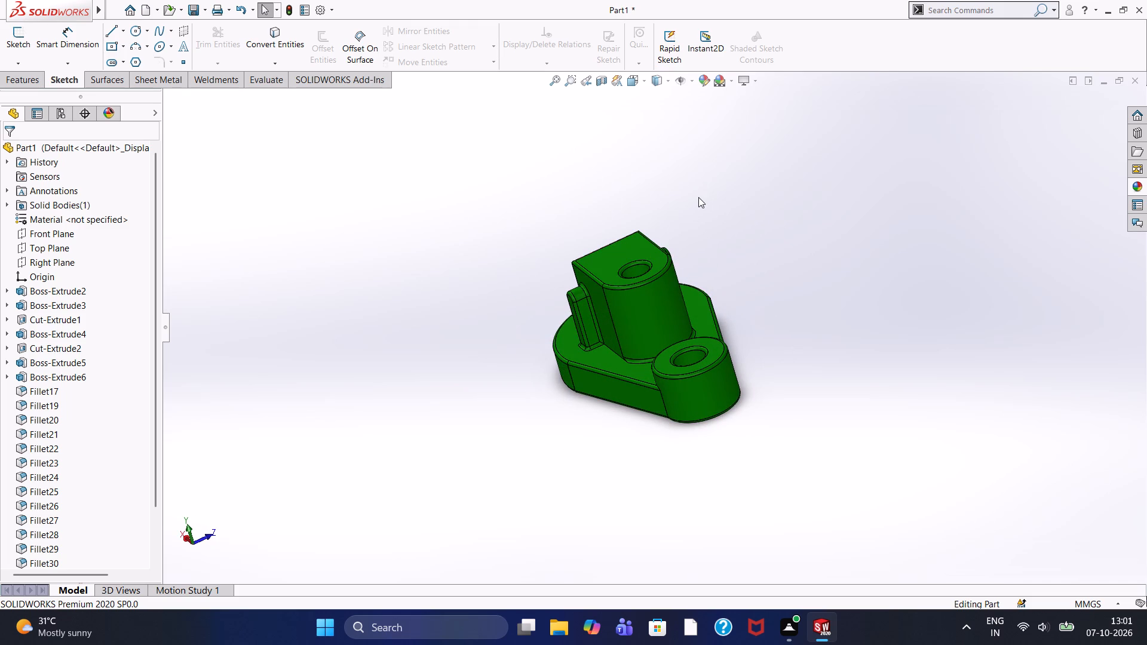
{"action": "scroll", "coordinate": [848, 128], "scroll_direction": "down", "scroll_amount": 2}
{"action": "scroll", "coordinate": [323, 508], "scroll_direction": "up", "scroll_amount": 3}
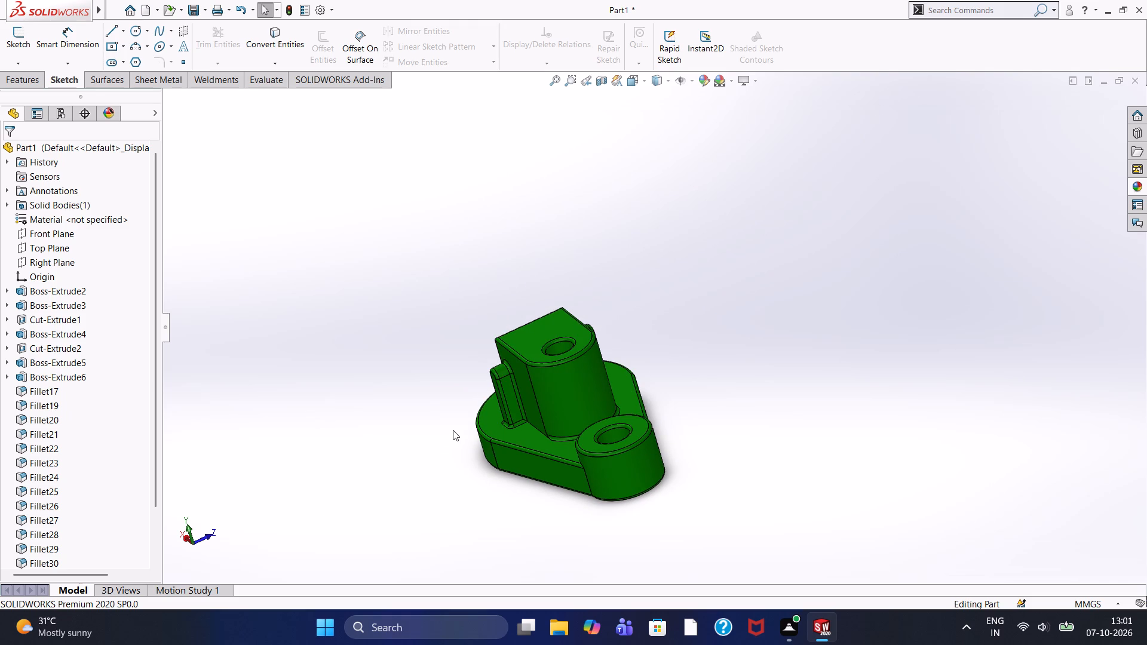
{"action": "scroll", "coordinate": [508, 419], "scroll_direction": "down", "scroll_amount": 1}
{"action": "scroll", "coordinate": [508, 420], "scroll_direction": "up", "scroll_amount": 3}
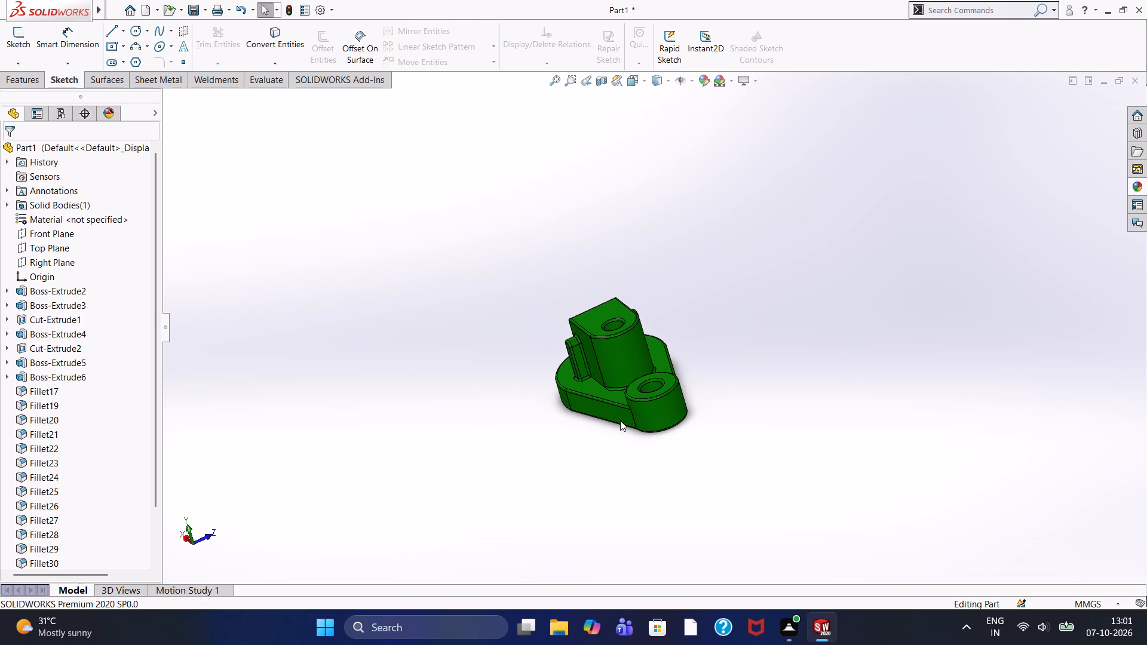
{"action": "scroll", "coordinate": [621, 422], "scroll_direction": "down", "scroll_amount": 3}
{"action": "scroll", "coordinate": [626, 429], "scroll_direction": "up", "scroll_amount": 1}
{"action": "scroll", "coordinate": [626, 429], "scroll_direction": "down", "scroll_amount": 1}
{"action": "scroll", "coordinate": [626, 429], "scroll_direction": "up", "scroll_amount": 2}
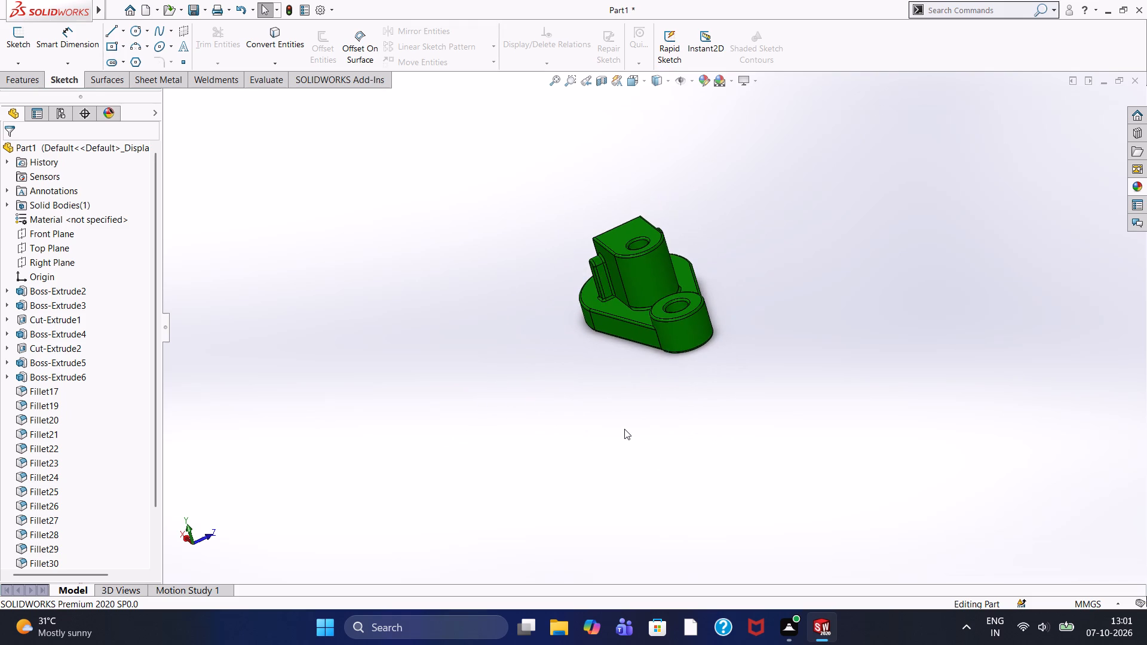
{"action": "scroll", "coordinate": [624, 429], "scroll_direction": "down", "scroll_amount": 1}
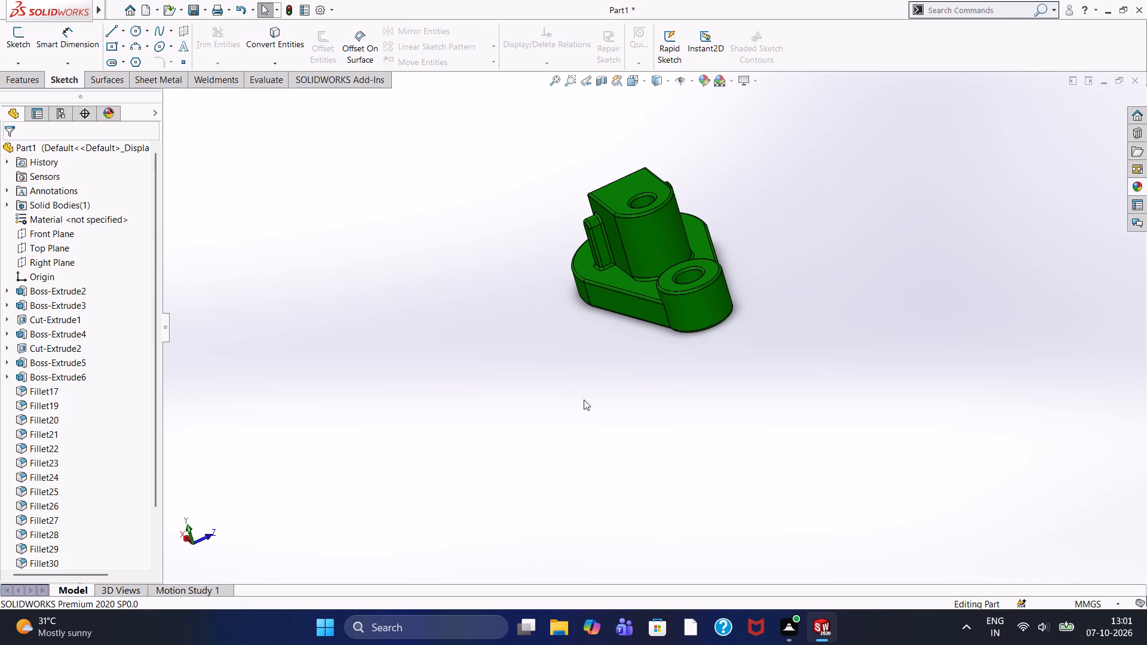
Examine the bracket from obliquely above, including both boss tops, their through-holes and the side pins on the base plate.
{"action": "middle_click_drag", "start_coordinate": [615, 367], "coordinate": [639, 385]}
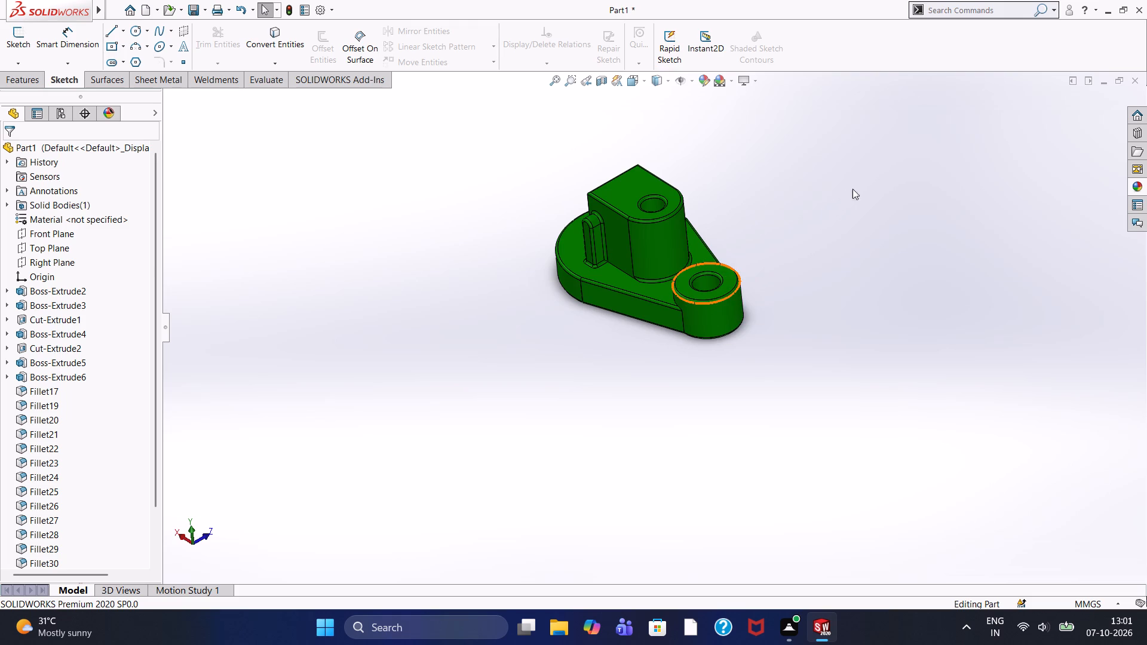
{"action": "middle_click_drag", "start_coordinate": [783, 190], "coordinate": [760, 247]}
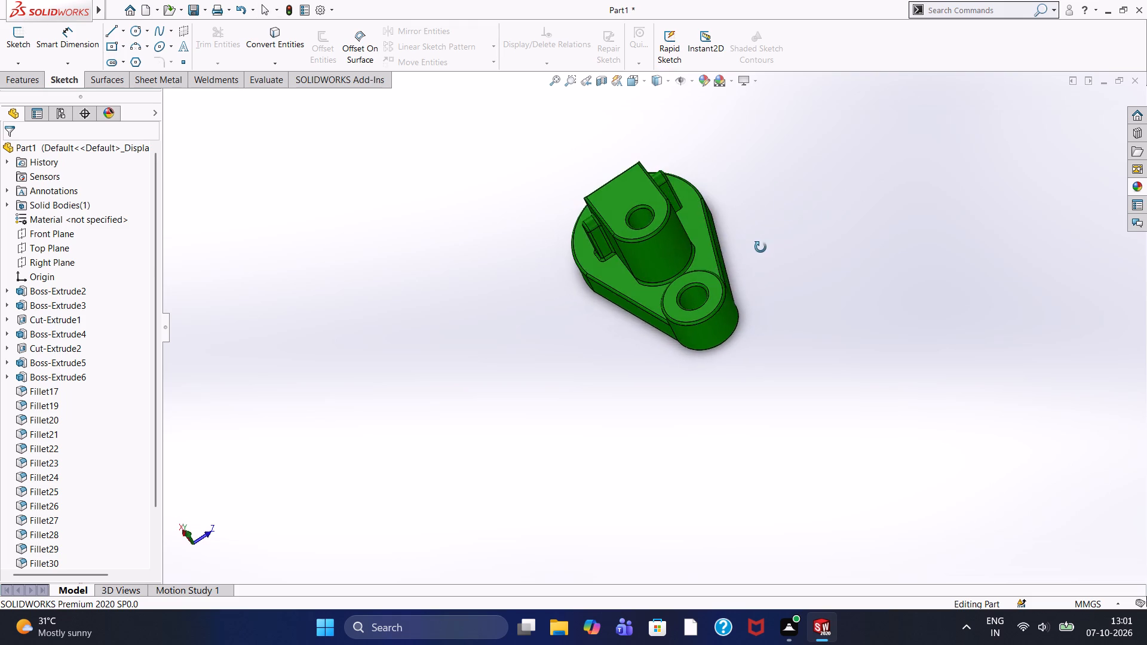
{"action": "middle_click_drag", "start_coordinate": [760, 247], "coordinate": [787, 234]}
{"action": "scroll", "coordinate": [787, 234], "scroll_direction": "down", "scroll_amount": 1}
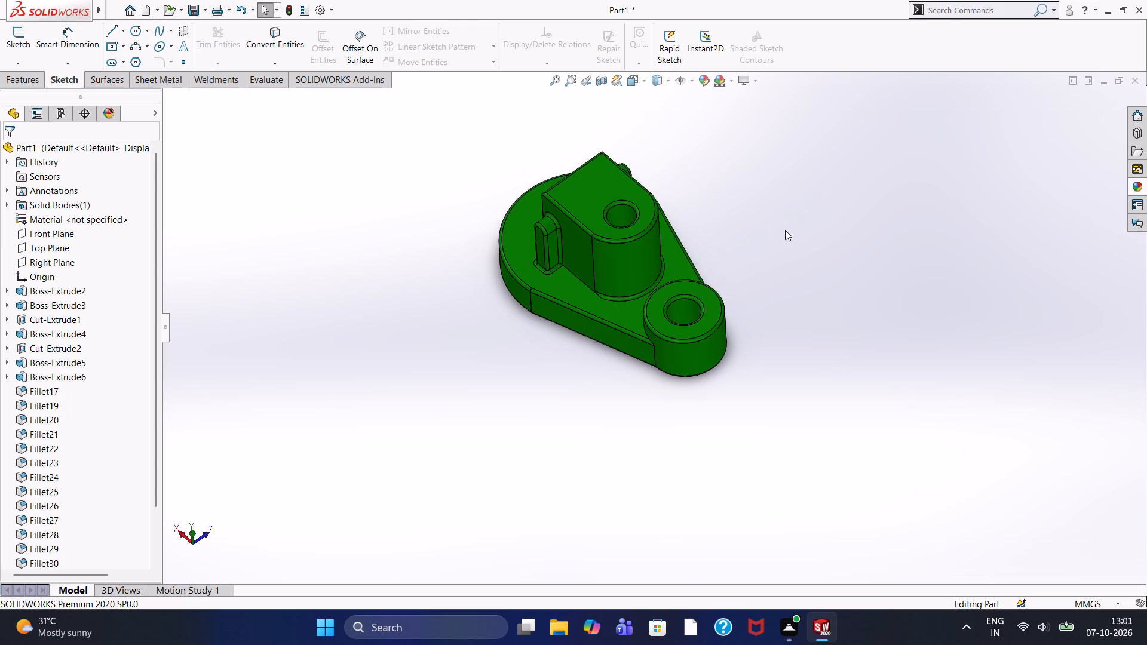
{"action": "middle_click_drag", "start_coordinate": [768, 218], "coordinate": [761, 235]}
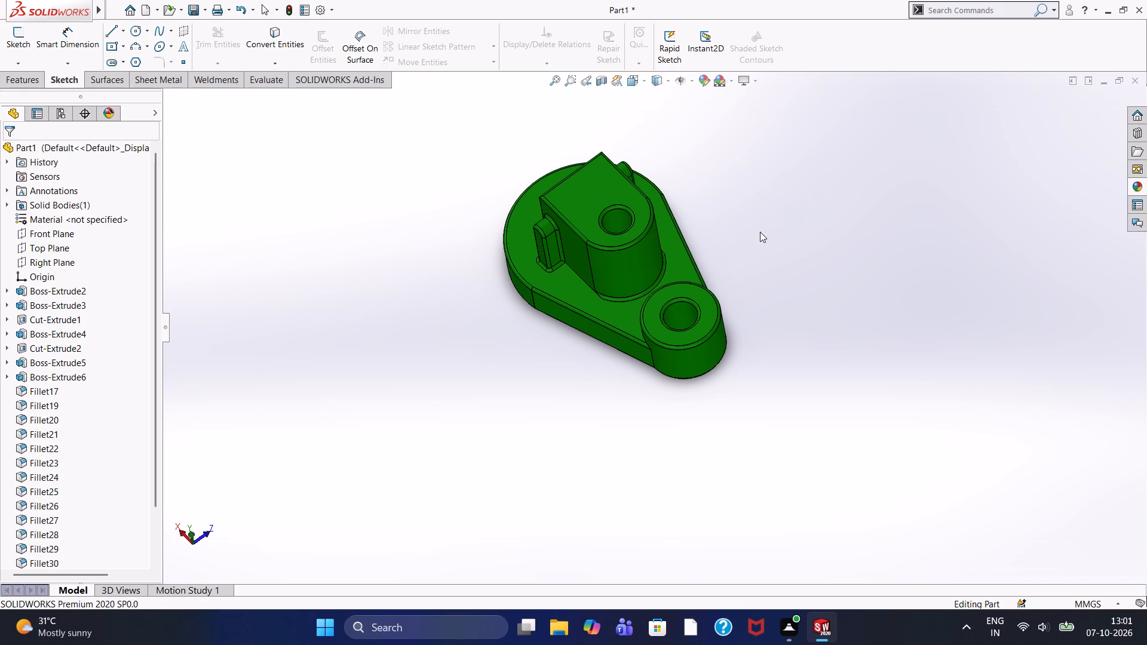
{"action": "middle_click_drag", "start_coordinate": [760, 220], "coordinate": [763, 234]}
{"action": "middle_click", "coordinate": [763, 234]}
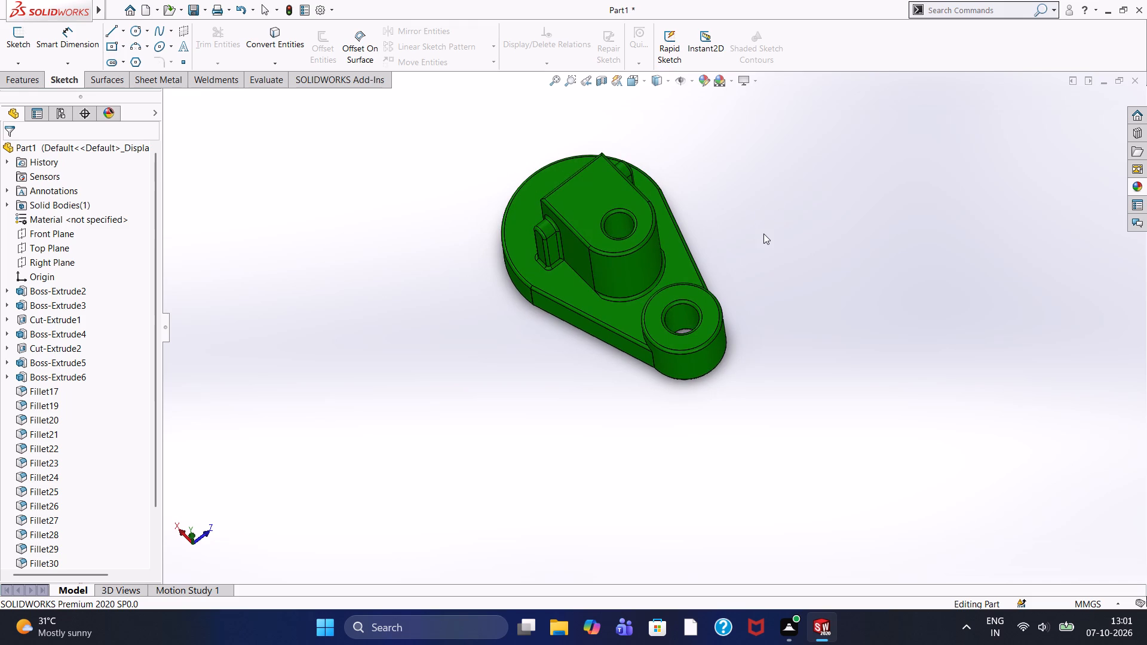
{"action": "middle_click_drag", "start_coordinate": [754, 224], "coordinate": [754, 228]}
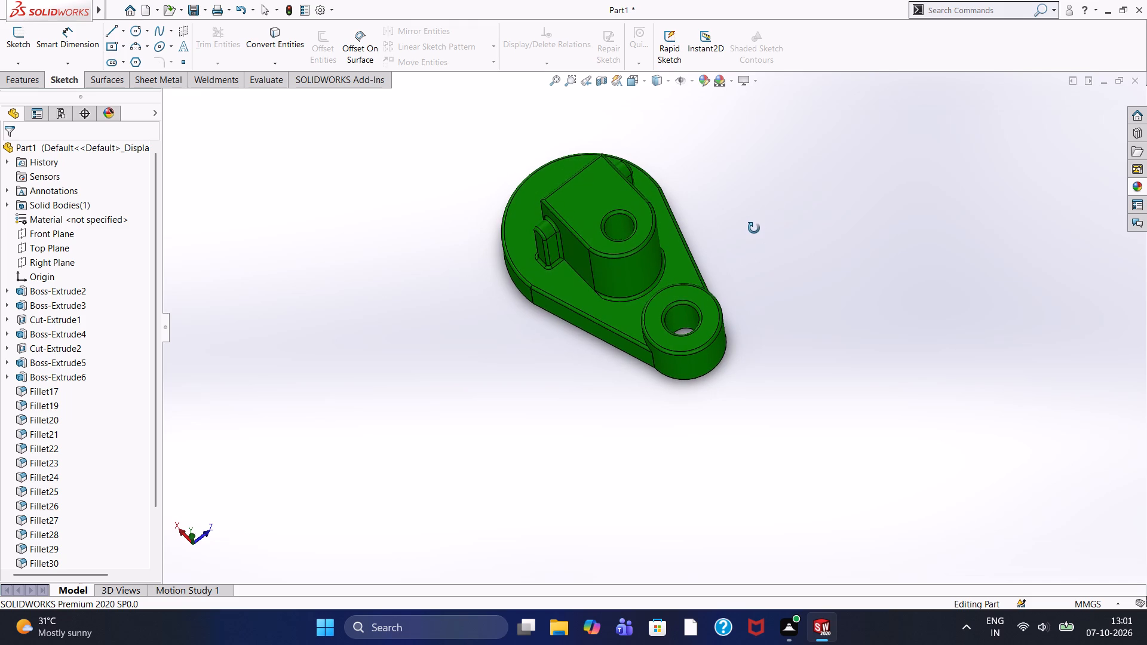
{"action": "middle_click_drag", "start_coordinate": [754, 228], "coordinate": [754, 229]}
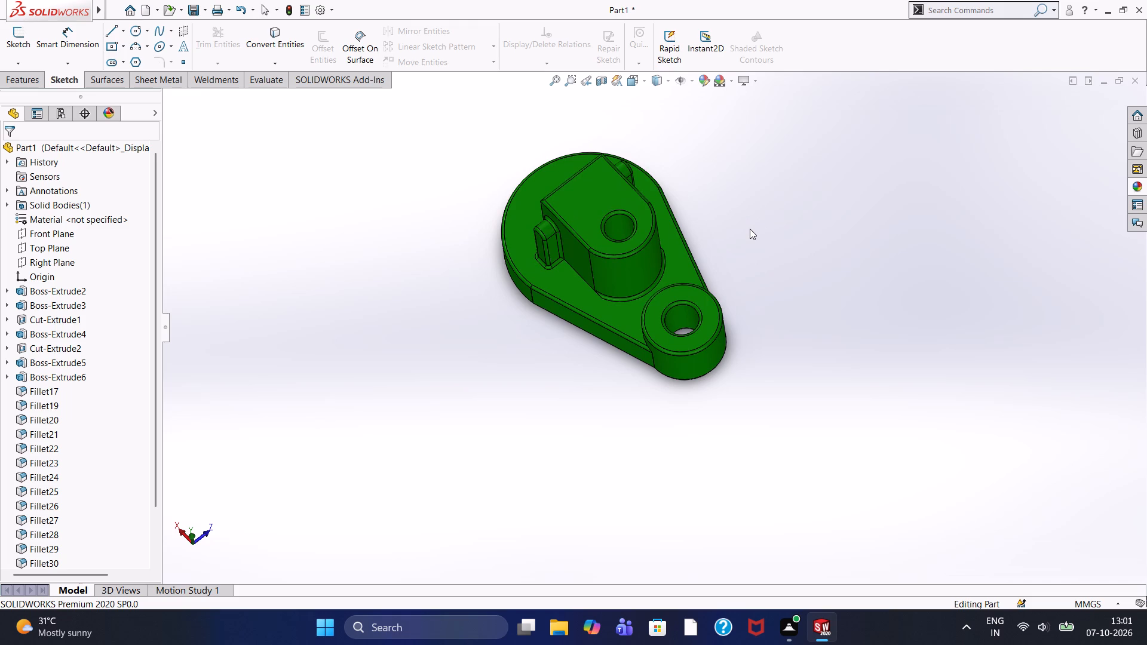
{"action": "scroll", "coordinate": [751, 229], "scroll_direction": "up", "scroll_amount": 2}
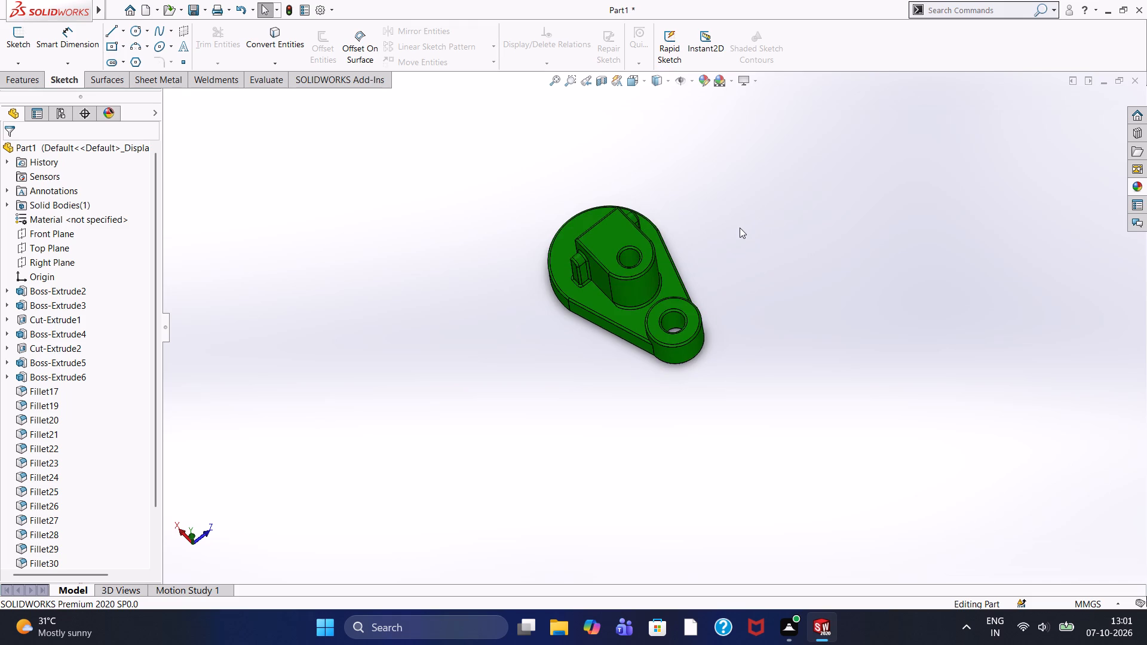
{"action": "scroll", "coordinate": [738, 228], "scroll_direction": "down", "scroll_amount": 3}
{"action": "scroll", "coordinate": [292, 139], "scroll_direction": "down", "scroll_amount": 1}
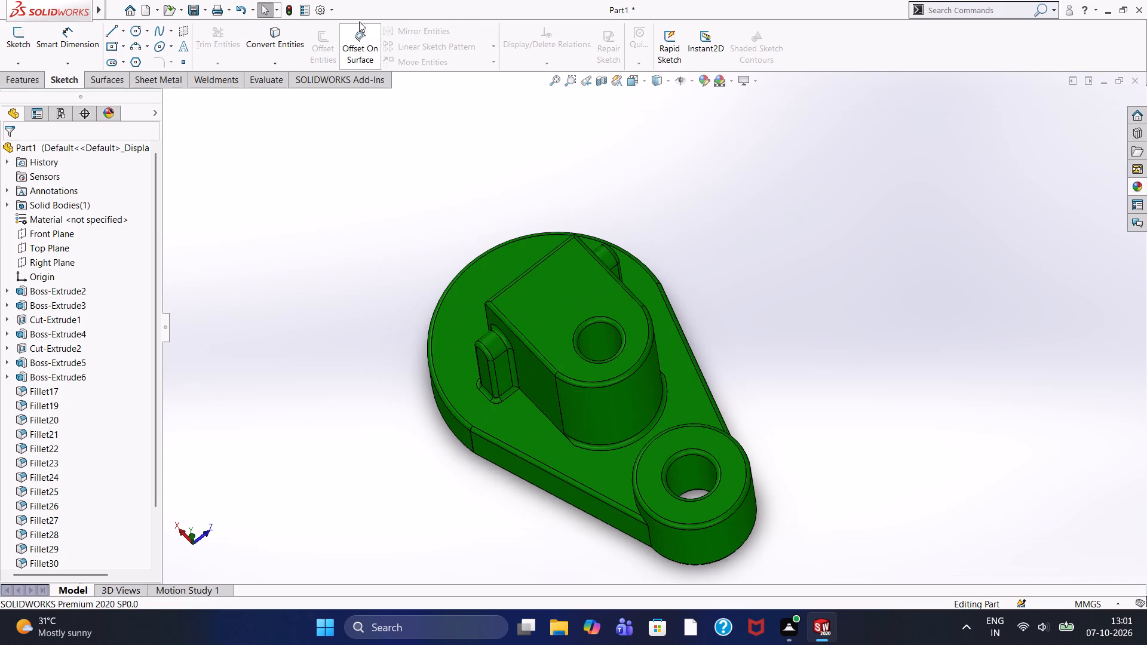
Fillet the tall boss's two vertical edges between its curved wall and flat sides with a symmetric 2 mm radius.
{"action": "left_click", "coordinate": [39, 71]}
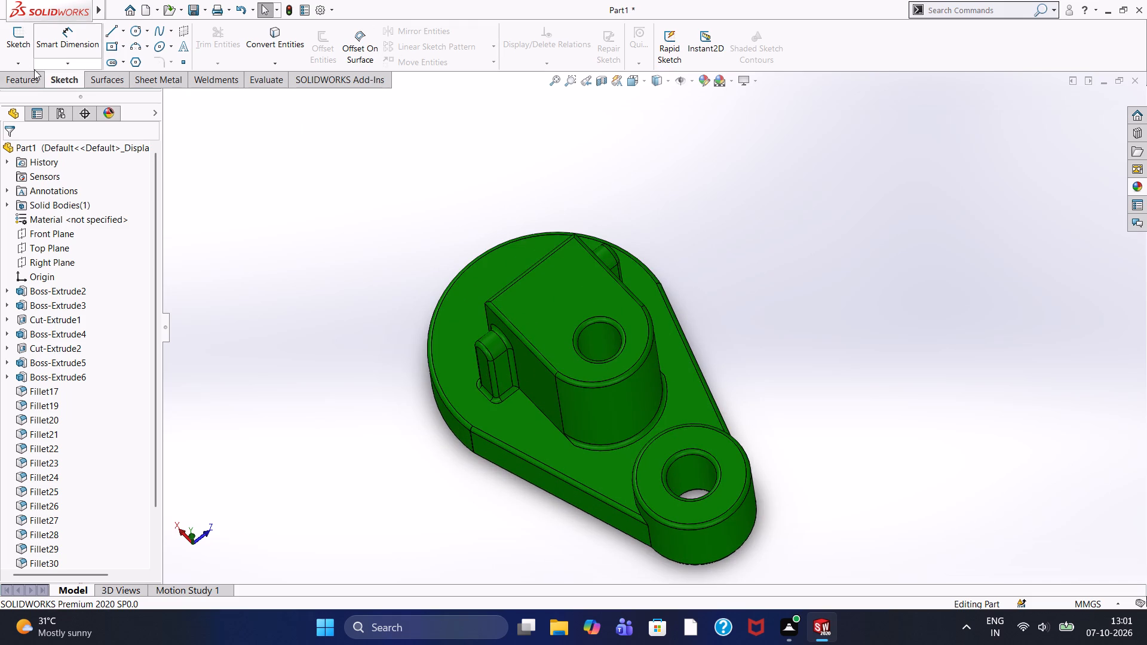
{"action": "left_click", "coordinate": [36, 79]}
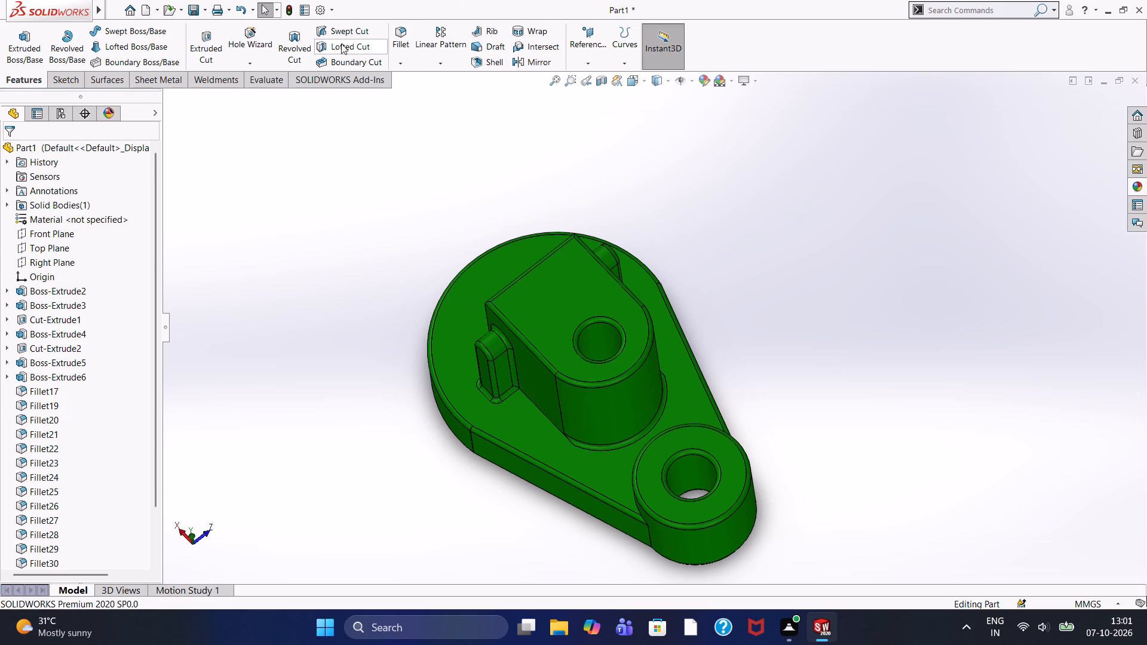
{"action": "left_click", "coordinate": [401, 23]}
{"action": "scroll", "coordinate": [601, 439], "scroll_direction": "down", "scroll_amount": 2}
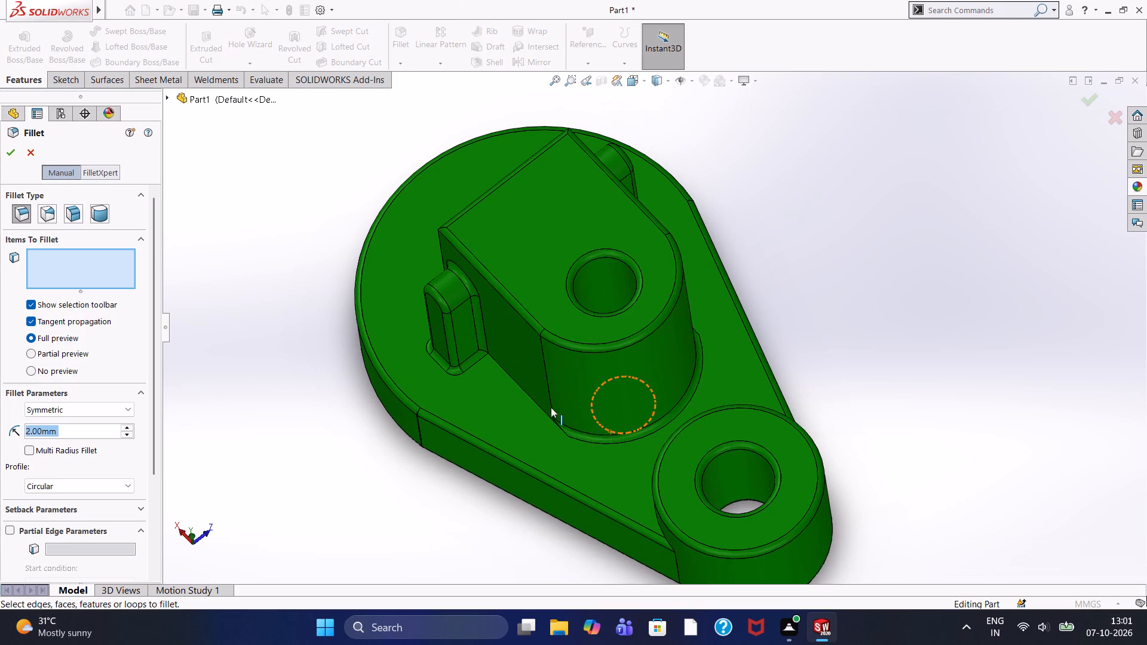
{"action": "left_click", "coordinate": [549, 387]}
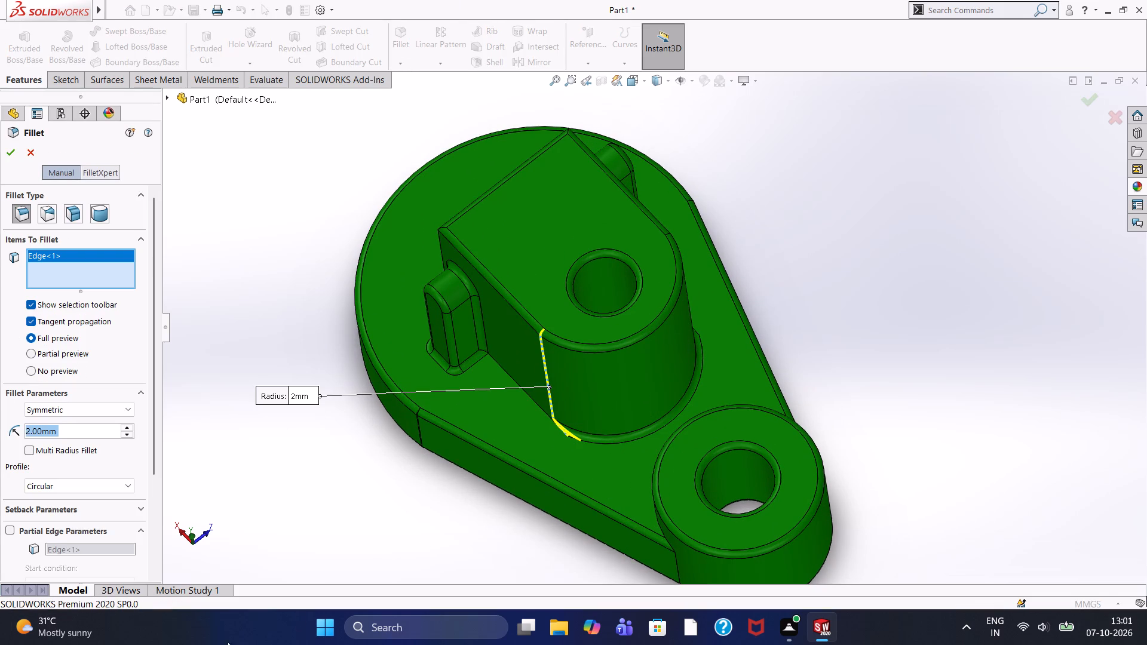
{"action": "middle_click_drag", "start_coordinate": [379, 489], "coordinate": [301, 481]}
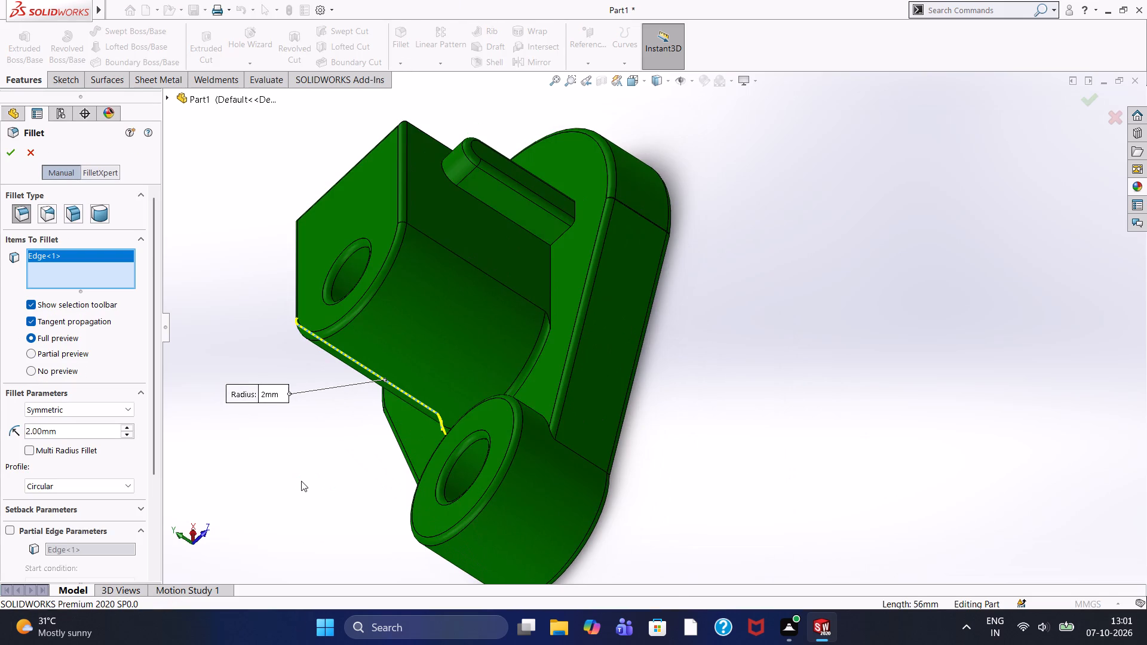
{"action": "left_click", "coordinate": [466, 260]}
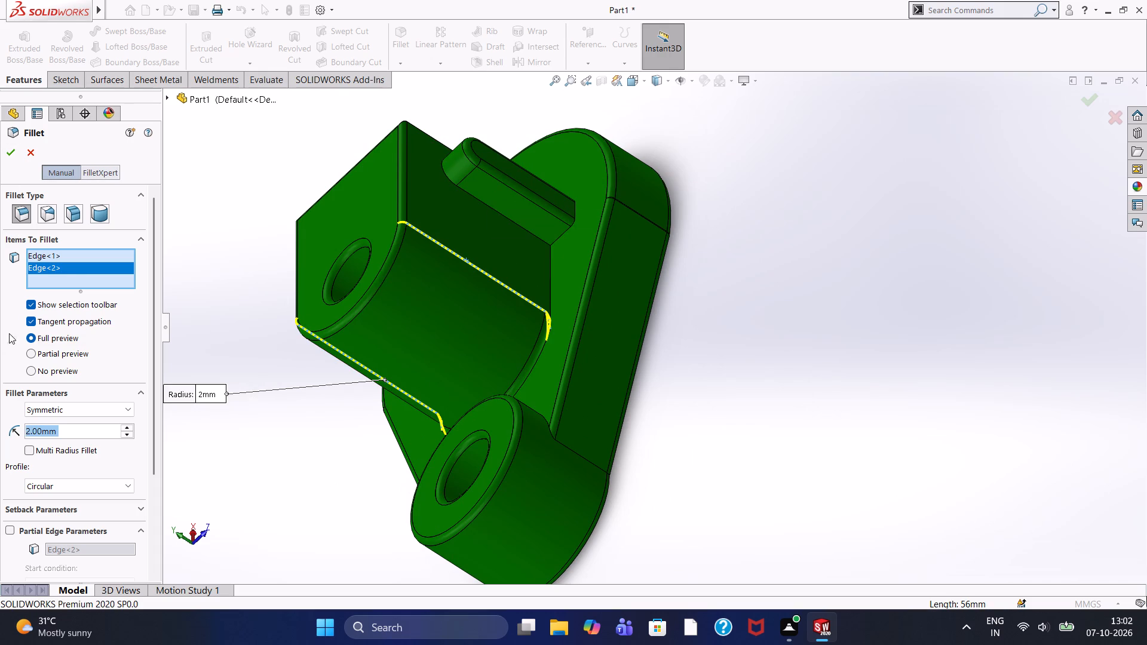
{"action": "left_click", "coordinate": [8, 158]}
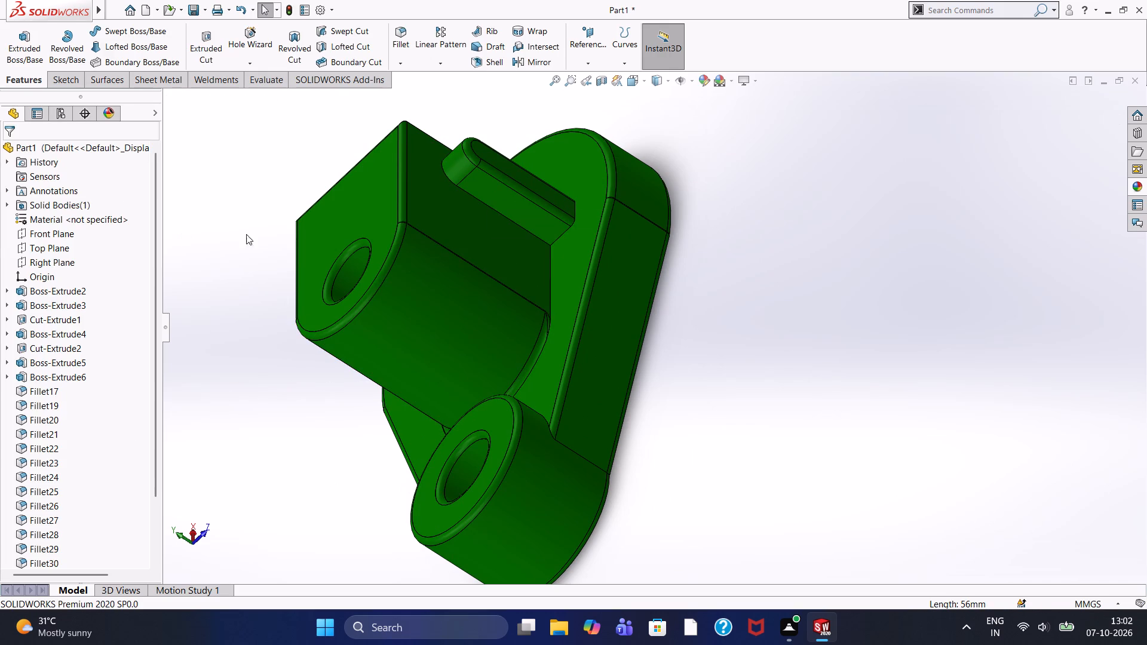
Examine the tall boss's filleted vertical edge up close, where the curved wall meets the flat side.
{"action": "middle_click_drag", "start_coordinate": [197, 238], "coordinate": [453, 199]}
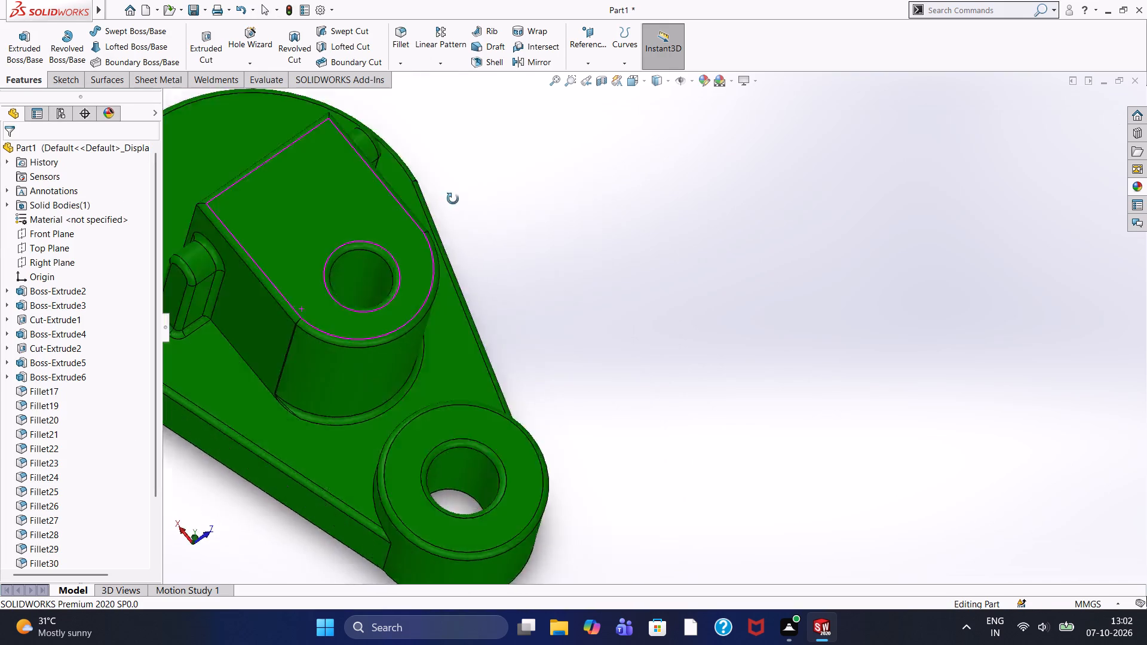
{"action": "middle_click_drag", "start_coordinate": [453, 199], "coordinate": [692, 111]}
{"action": "scroll", "coordinate": [473, 216], "scroll_direction": "down", "scroll_amount": 7}
{"action": "scroll", "coordinate": [10, 46], "scroll_direction": "down", "scroll_amount": 5}
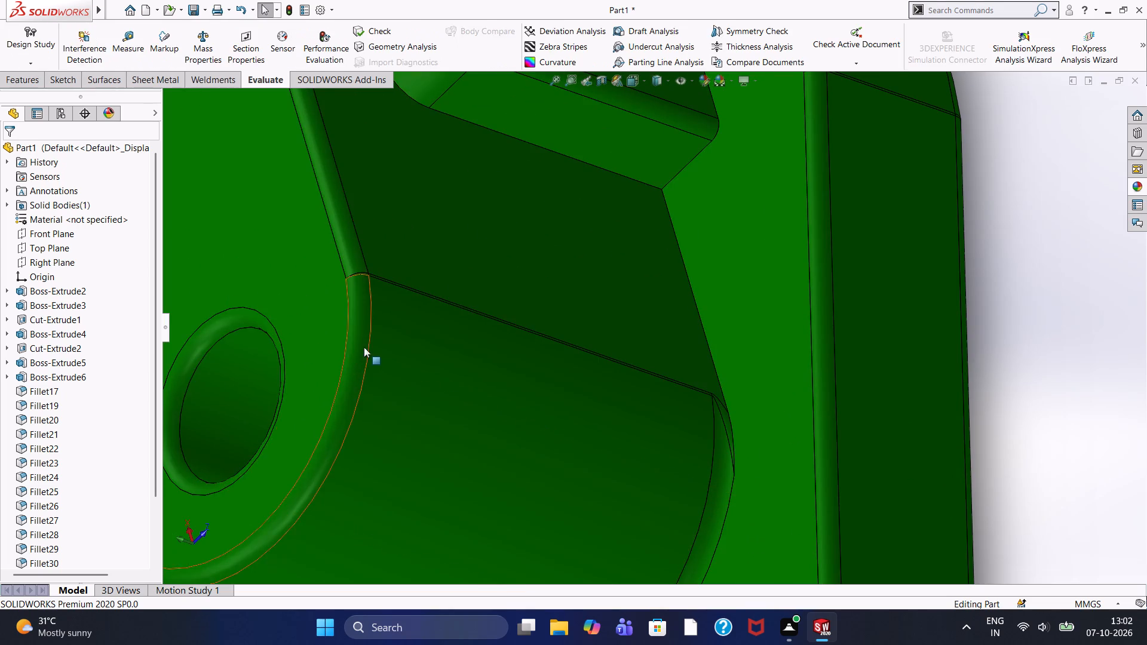
{"action": "scroll", "coordinate": [373, 334], "scroll_direction": "down", "scroll_amount": 4}
{"action": "scroll", "coordinate": [506, 297], "scroll_direction": "down", "scroll_amount": 5}
{"action": "scroll", "coordinate": [565, 266], "scroll_direction": "down", "scroll_amount": 5}
{"action": "scroll", "coordinate": [565, 266], "scroll_direction": "up", "scroll_amount": 5}
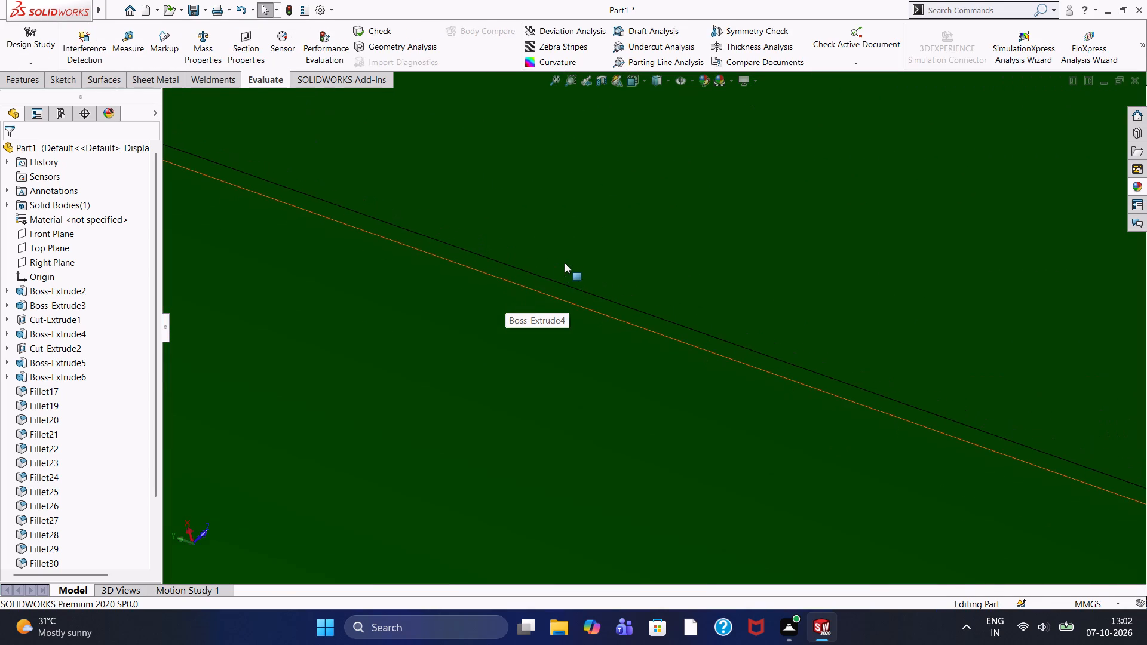
Examine the rounded corner where the tall boss's vertical edge fillet meets the fillet around its top face.
{"action": "scroll", "coordinate": [565, 263], "scroll_direction": "up", "scroll_amount": 4}
{"action": "scroll", "coordinate": [473, 273], "scroll_direction": "up", "scroll_amount": 6}
{"action": "scroll", "coordinate": [564, 296], "scroll_direction": "down", "scroll_amount": 5}
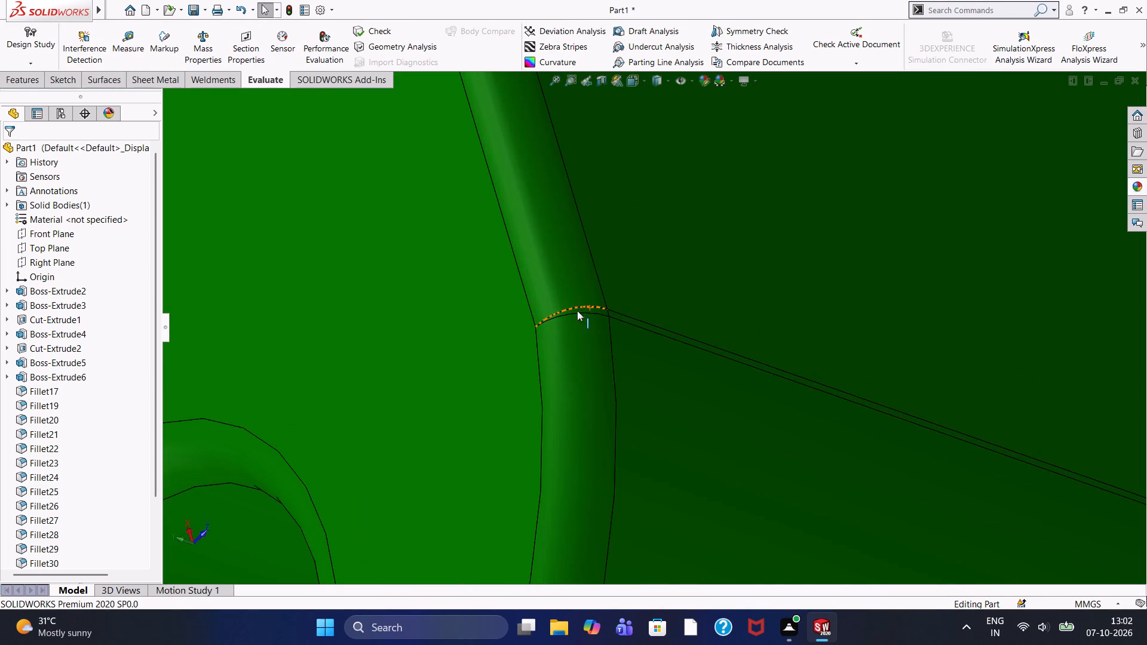
{"action": "scroll", "coordinate": [577, 311], "scroll_direction": "down", "scroll_amount": 10}
{"action": "scroll", "coordinate": [585, 305], "scroll_direction": "up", "scroll_amount": 11}
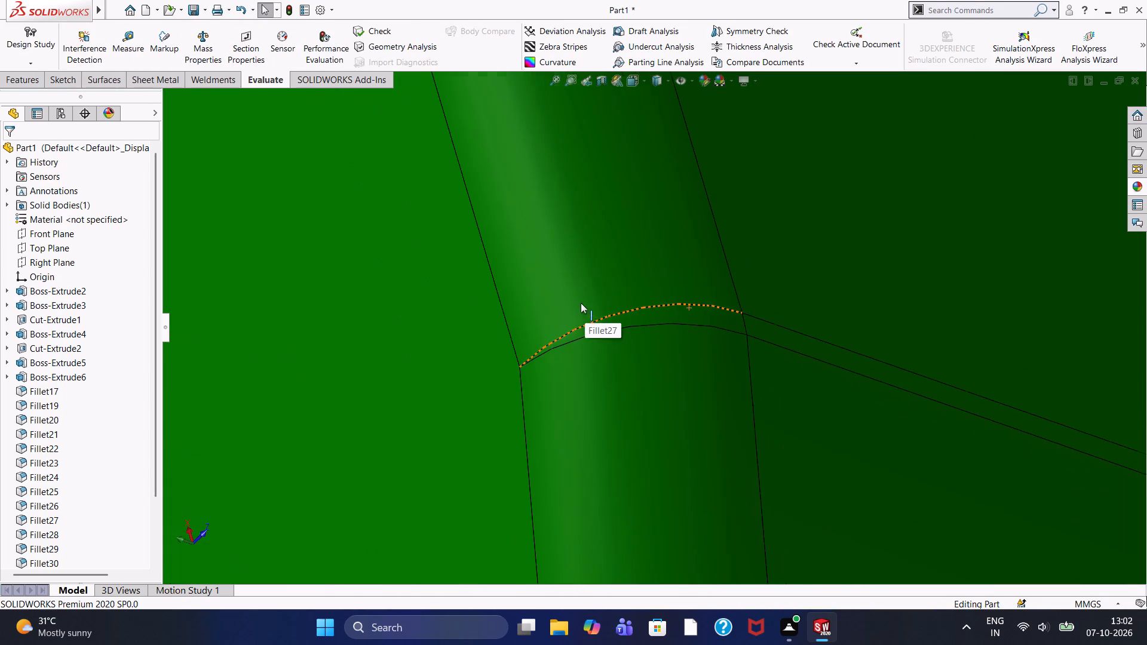
{"action": "scroll", "coordinate": [581, 303], "scroll_direction": "up", "scroll_amount": 2}
{"action": "scroll", "coordinate": [579, 303], "scroll_direction": "down", "scroll_amount": 1}
{"action": "scroll", "coordinate": [566, 299], "scroll_direction": "up", "scroll_amount": 7}
{"action": "scroll", "coordinate": [432, 312], "scroll_direction": "up", "scroll_amount": 8}
Examine the whole bracket from obliquely above, including the tall boss's top face, both through-holes and the base plate.
{"action": "middle_click_drag", "start_coordinate": [404, 293], "coordinate": [459, 236]}
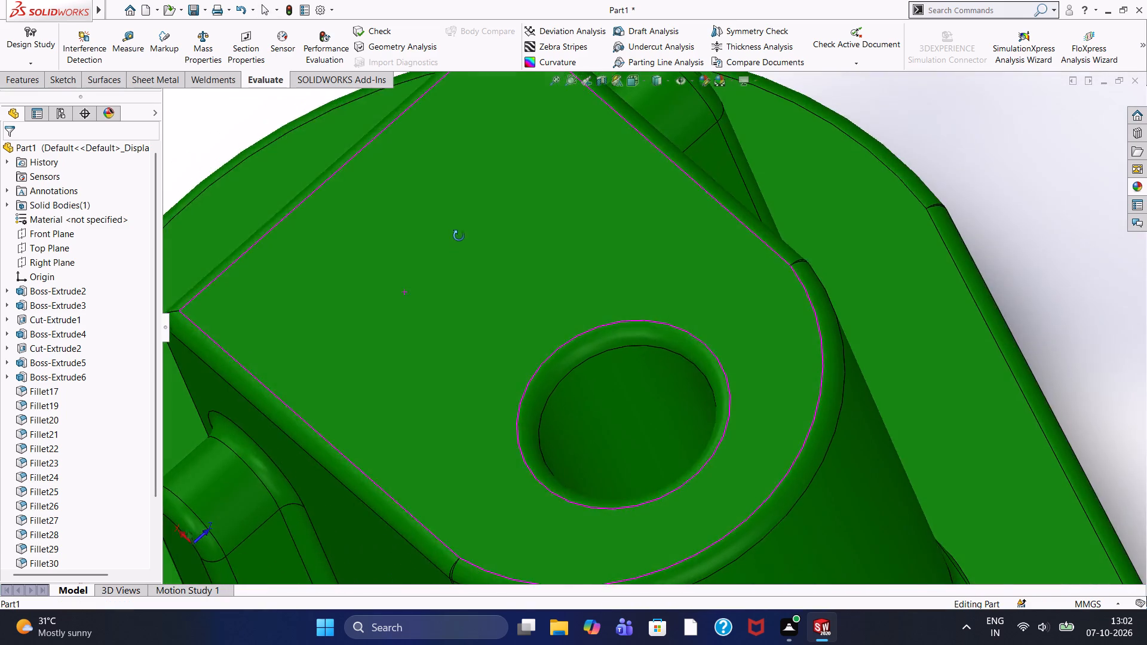
{"action": "middle_click_drag", "start_coordinate": [459, 236], "coordinate": [459, 234]}
{"action": "scroll", "coordinate": [458, 252], "scroll_direction": "up", "scroll_amount": 8}
{"action": "scroll", "coordinate": [540, 486], "scroll_direction": "up", "scroll_amount": 4}
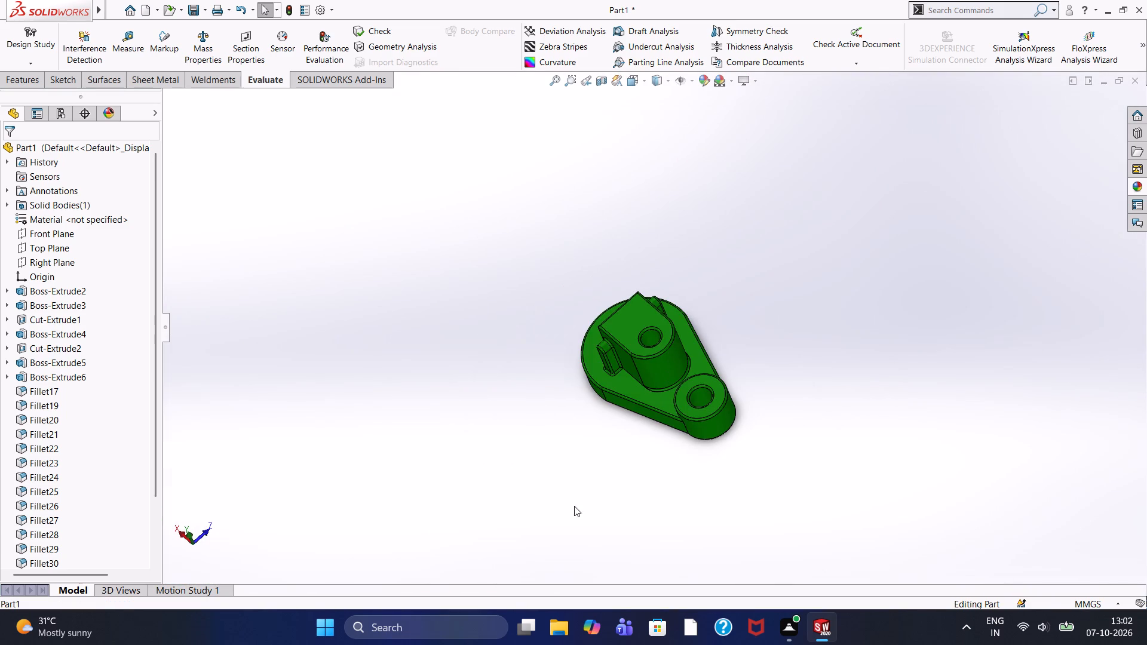
{"action": "scroll", "coordinate": [651, 460], "scroll_direction": "down", "scroll_amount": 1}
{"action": "scroll", "coordinate": [734, 428], "scroll_direction": "down", "scroll_amount": 3}
{"action": "scroll", "coordinate": [615, 400], "scroll_direction": "up", "scroll_amount": 3}
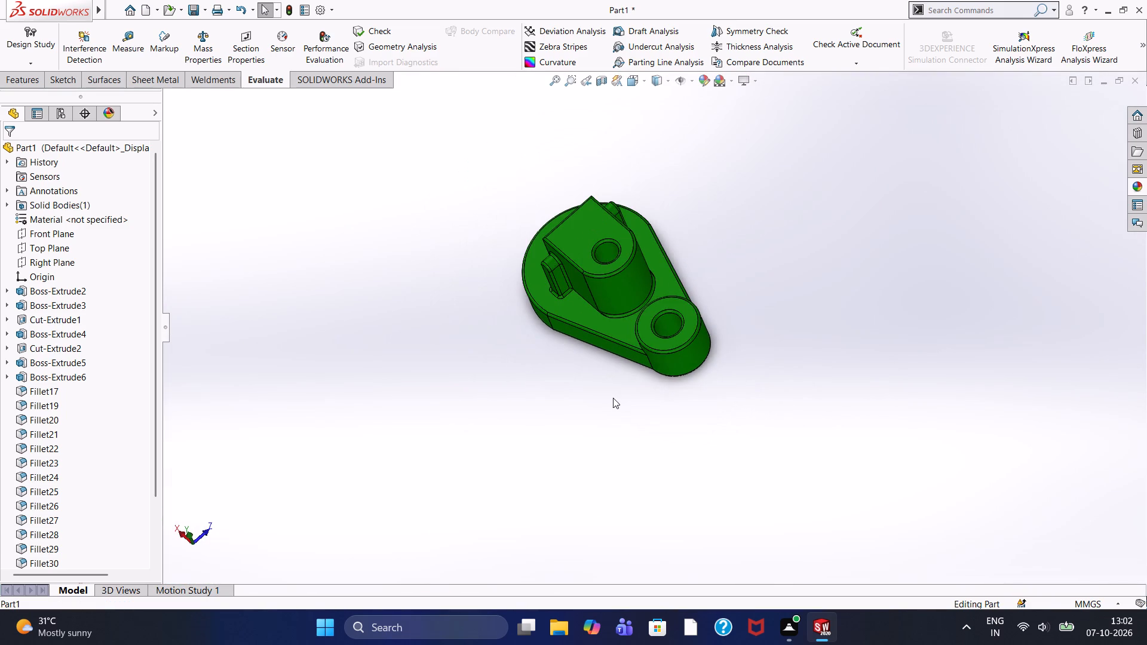
{"action": "scroll", "coordinate": [602, 395], "scroll_direction": "down", "scroll_amount": 2}
{"action": "scroll", "coordinate": [604, 337], "scroll_direction": "up", "scroll_amount": 2}
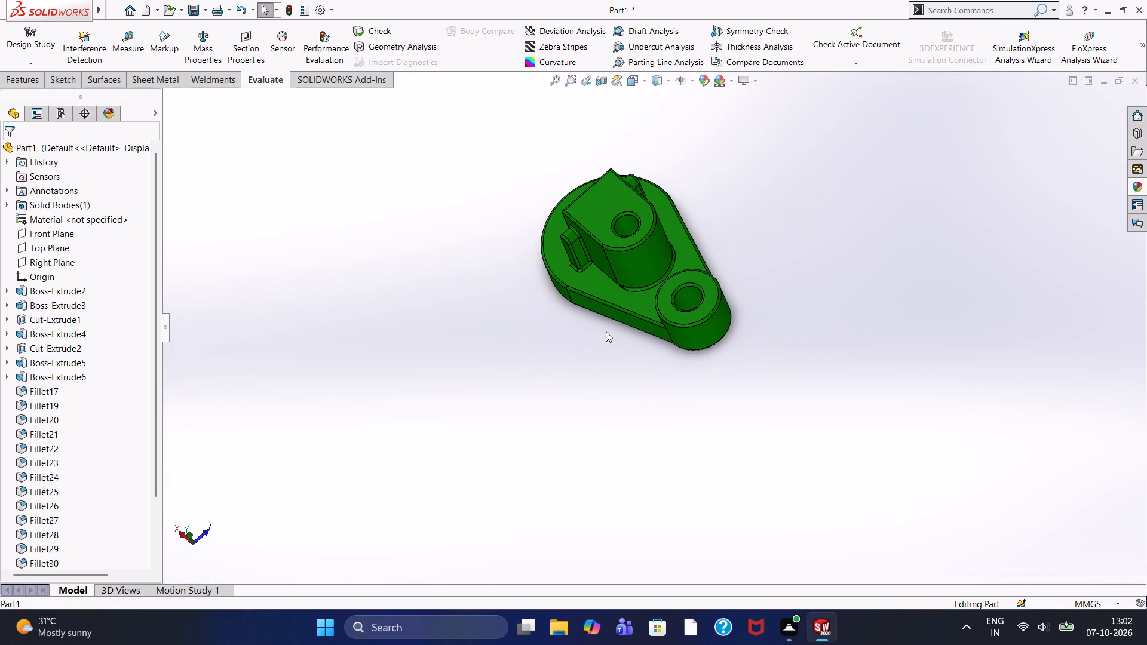
{"action": "scroll", "coordinate": [606, 331], "scroll_direction": "down", "scroll_amount": 2}
{"action": "scroll", "coordinate": [606, 331], "scroll_direction": "up", "scroll_amount": 3}
{"action": "scroll", "coordinate": [606, 331], "scroll_direction": "down", "scroll_amount": 2}
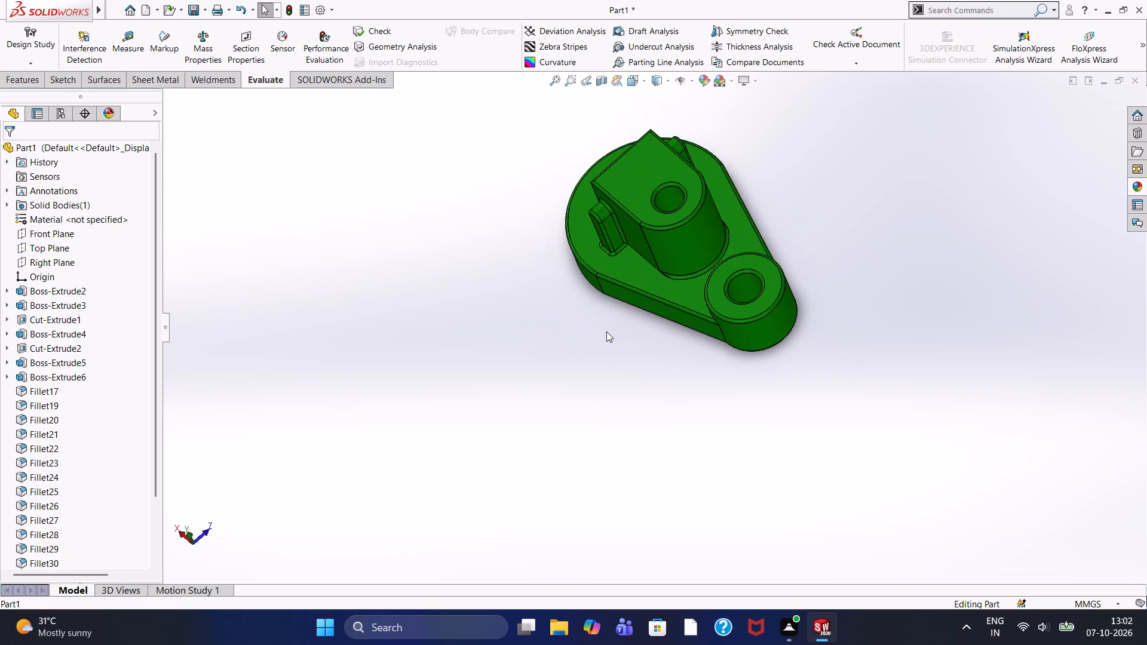
{"action": "scroll", "coordinate": [630, 341], "scroll_direction": "up", "scroll_amount": 2}
{"action": "middle_click_drag", "start_coordinate": [657, 364], "coordinate": [599, 337]}
{"action": "middle_click_drag", "start_coordinate": [599, 337], "coordinate": [636, 309]}
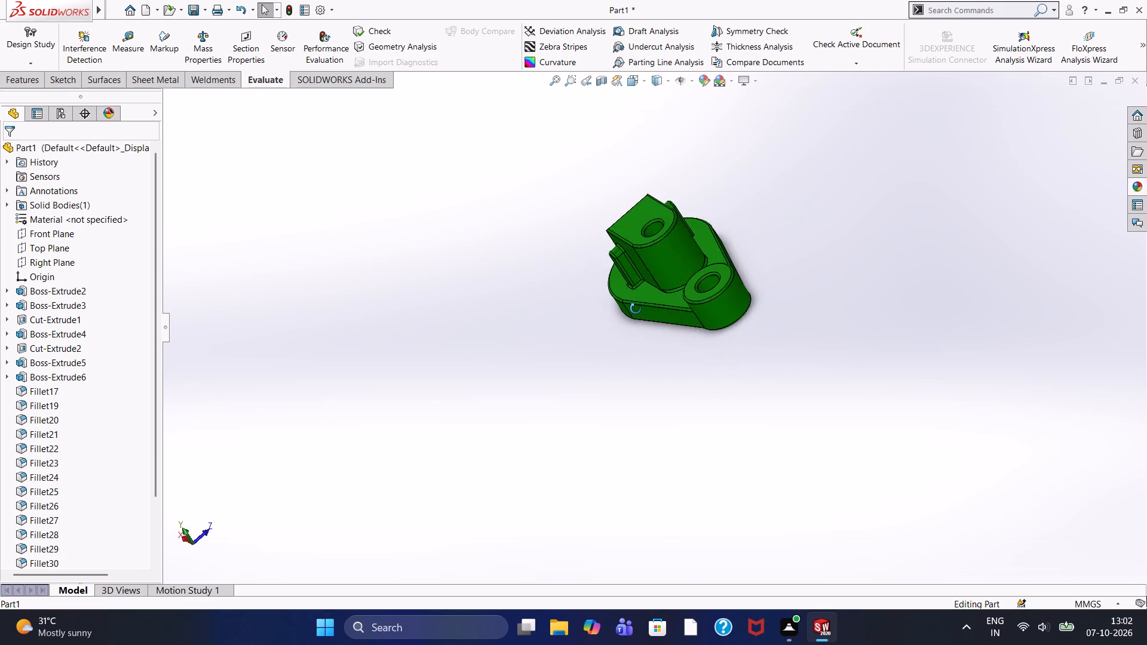
{"action": "middle_click_drag", "start_coordinate": [636, 309], "coordinate": [658, 302]}
{"action": "middle_click_drag", "start_coordinate": [660, 302], "coordinate": [686, 333]}
Examine where the tall boss's curved wall and flat sides meet the base plate, on both long sides of the bracket.
{"action": "scroll", "coordinate": [701, 294], "scroll_direction": "down", "scroll_amount": 2}
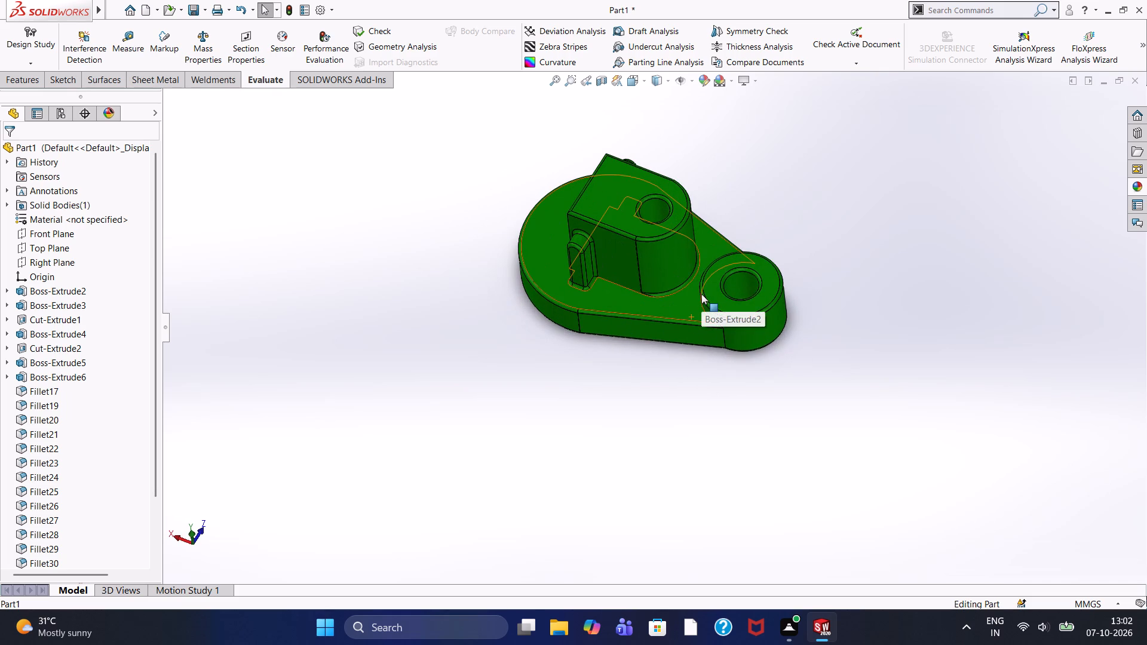
{"action": "scroll", "coordinate": [652, 296], "scroll_direction": "down", "scroll_amount": 2}
{"action": "scroll", "coordinate": [745, 406], "scroll_direction": "up", "scroll_amount": 2}
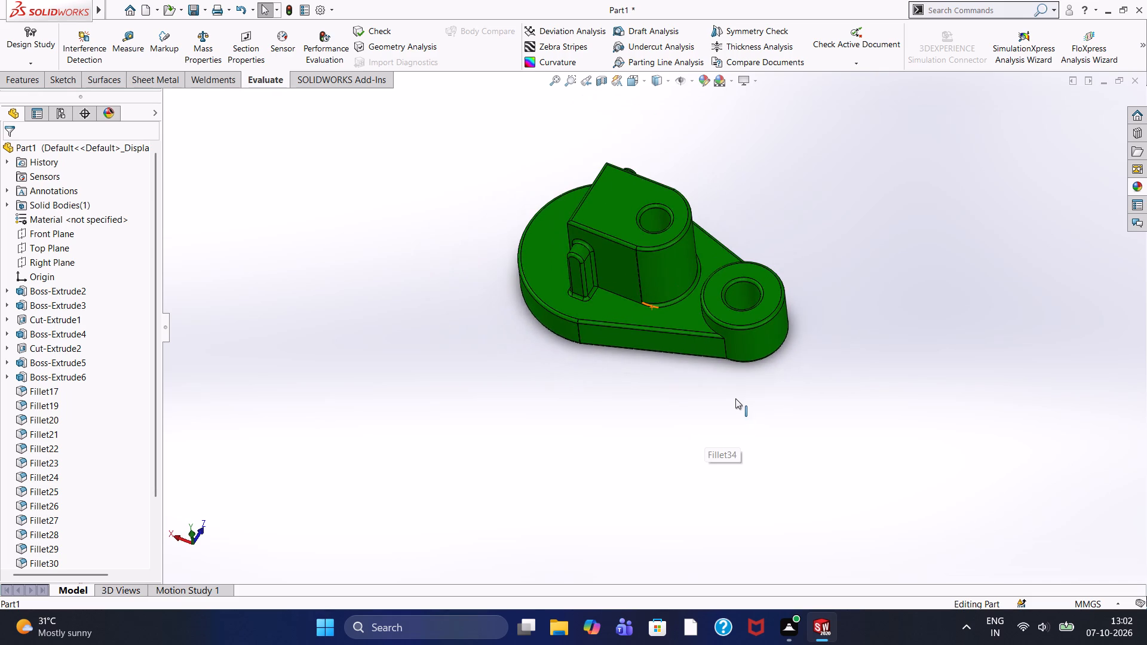
{"action": "scroll", "coordinate": [658, 296], "scroll_direction": "down", "scroll_amount": 4}
{"action": "scroll", "coordinate": [631, 361], "scroll_direction": "up", "scroll_amount": 1}
{"action": "scroll", "coordinate": [652, 351], "scroll_direction": "down", "scroll_amount": 3}
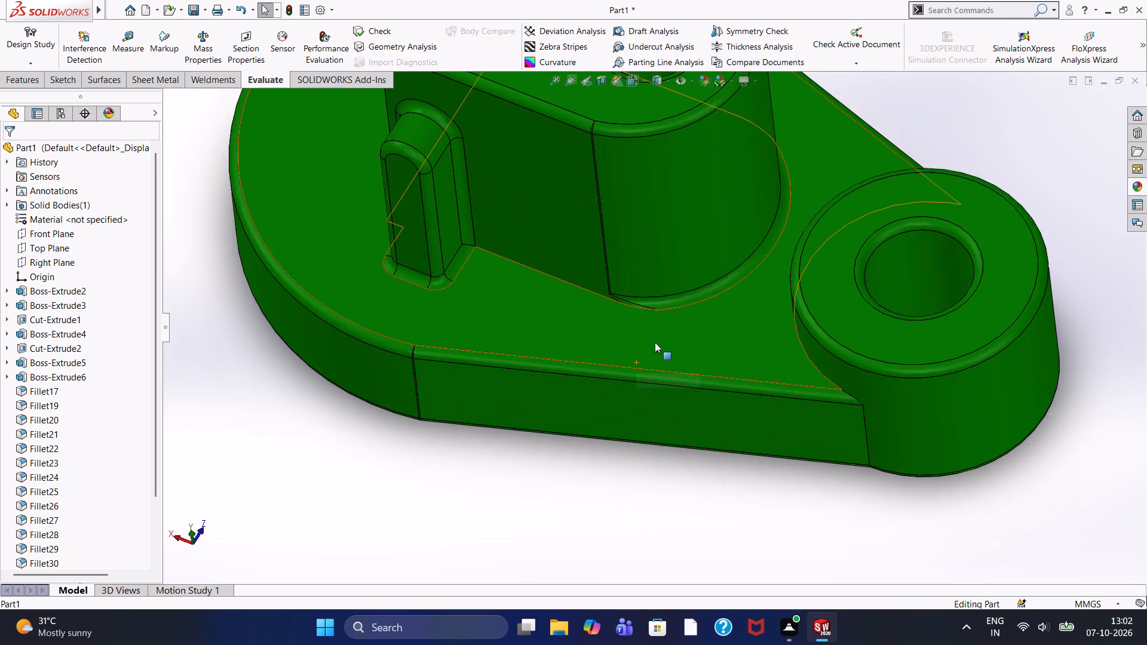
{"action": "scroll", "coordinate": [652, 327], "scroll_direction": "down", "scroll_amount": 5}
{"action": "scroll", "coordinate": [652, 327], "scroll_direction": "up", "scroll_amount": 10}
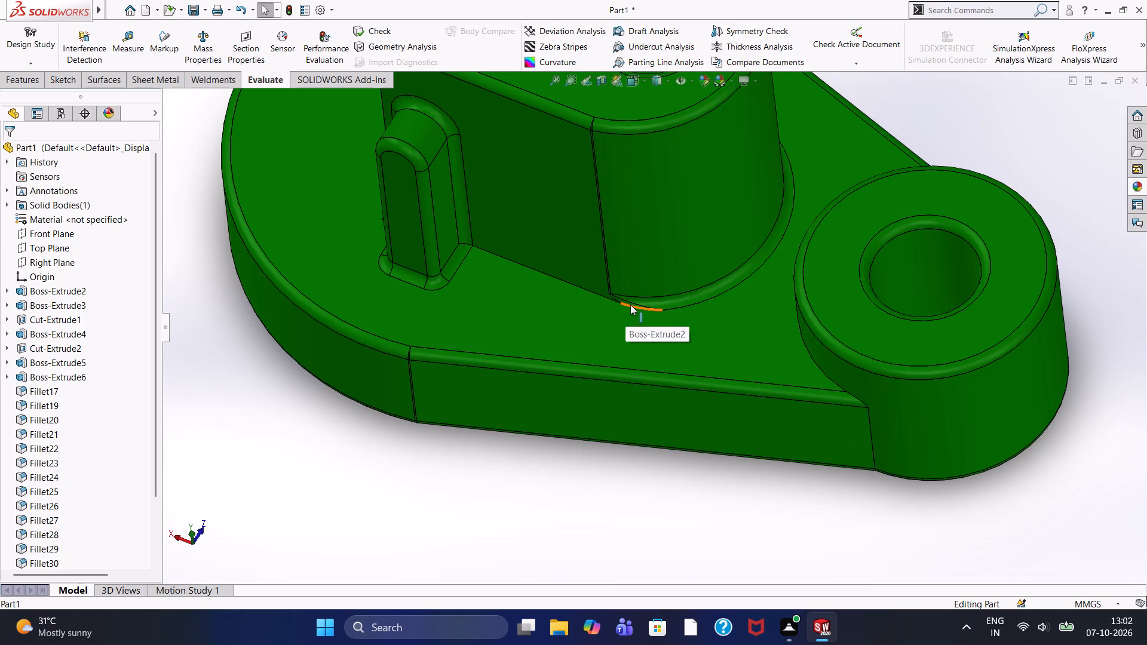
{"action": "scroll", "coordinate": [603, 339], "scroll_direction": "down", "scroll_amount": 3}
{"action": "scroll", "coordinate": [680, 321], "scroll_direction": "up", "scroll_amount": 8}
{"action": "scroll", "coordinate": [718, 154], "scroll_direction": "up", "scroll_amount": 5}
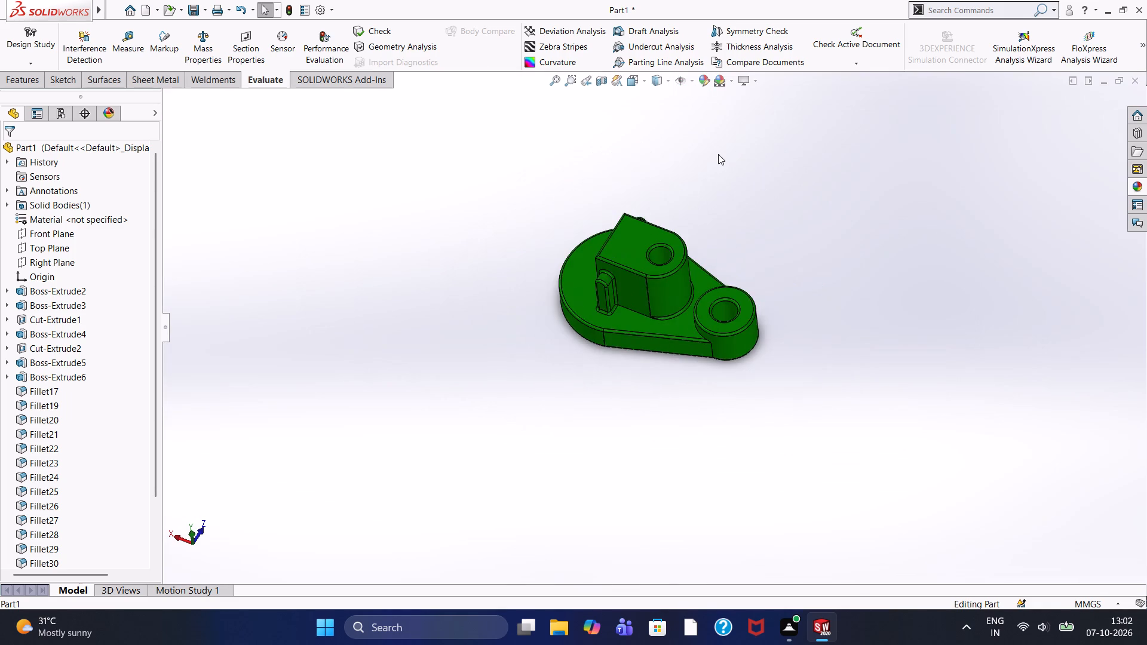
{"action": "scroll", "coordinate": [651, 257], "scroll_direction": "down", "scroll_amount": 7}
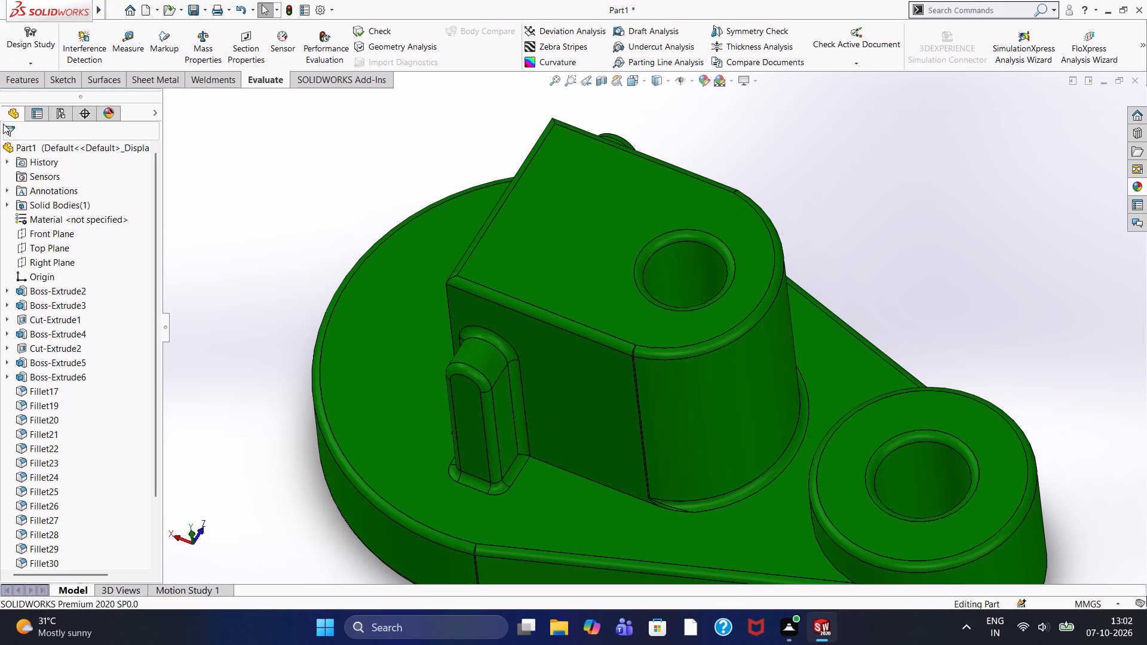
{"action": "left_click", "coordinate": [24, 76]}
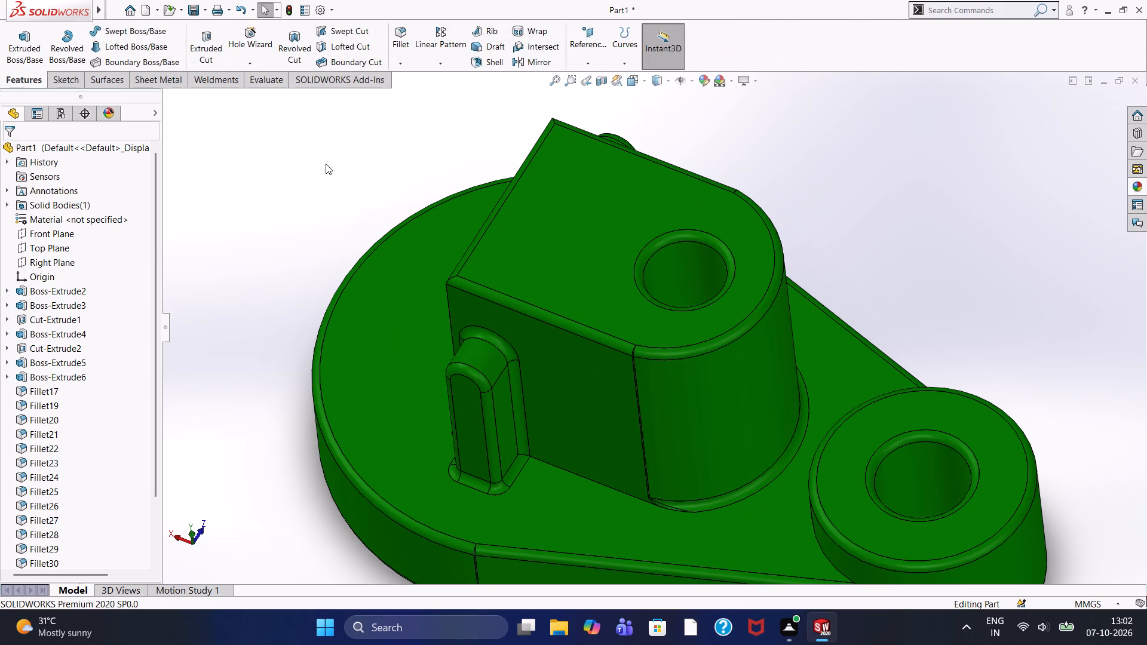
{"action": "scroll", "coordinate": [320, 165], "scroll_direction": "up", "scroll_amount": 2}
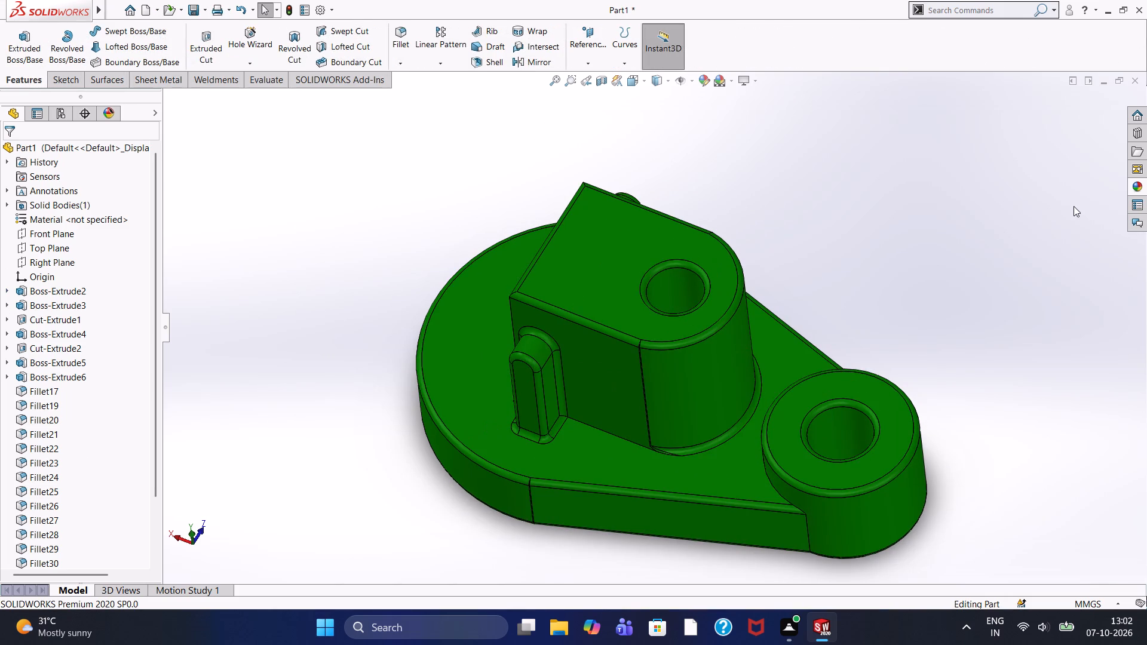
{"action": "middle_click_drag", "start_coordinate": [902, 349], "coordinate": [732, 380]}
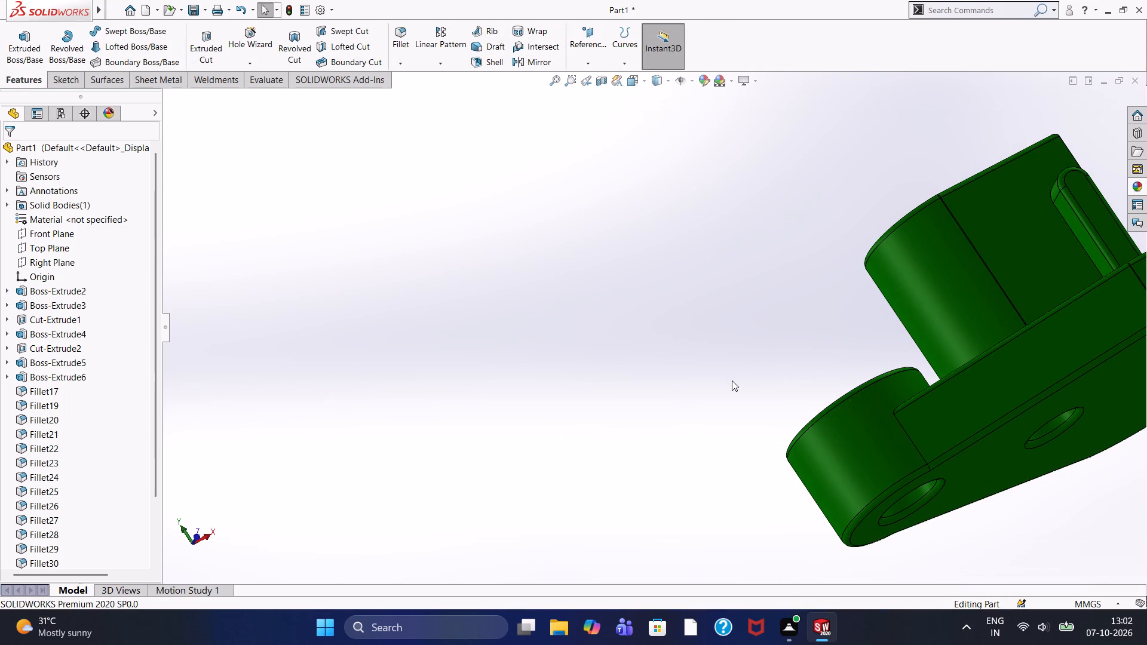
{"action": "middle_click_drag", "start_coordinate": [873, 173], "coordinate": [904, 299]}
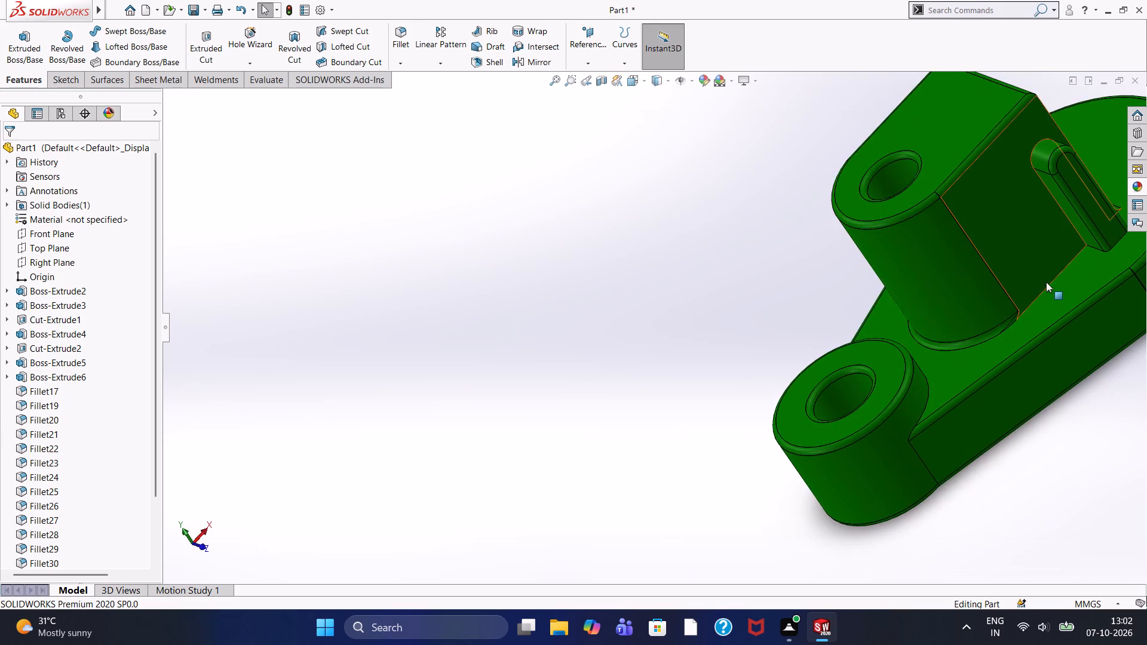
{"action": "scroll", "coordinate": [1046, 282], "scroll_direction": "down", "scroll_amount": 5}
{"action": "scroll", "coordinate": [933, 260], "scroll_direction": "up", "scroll_amount": 1}
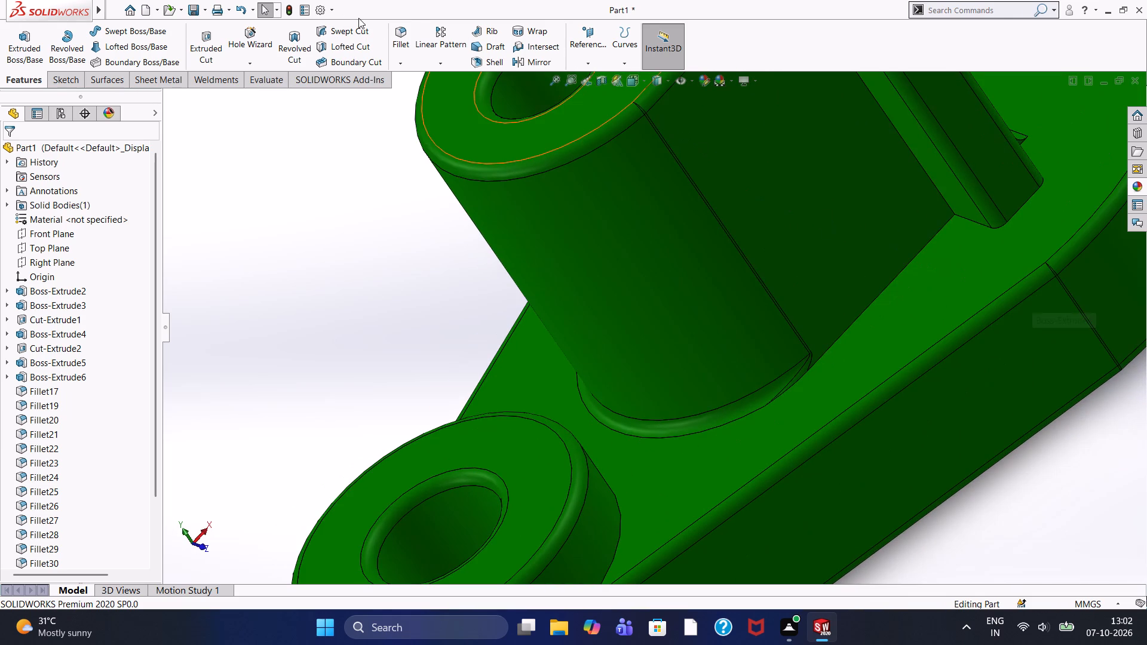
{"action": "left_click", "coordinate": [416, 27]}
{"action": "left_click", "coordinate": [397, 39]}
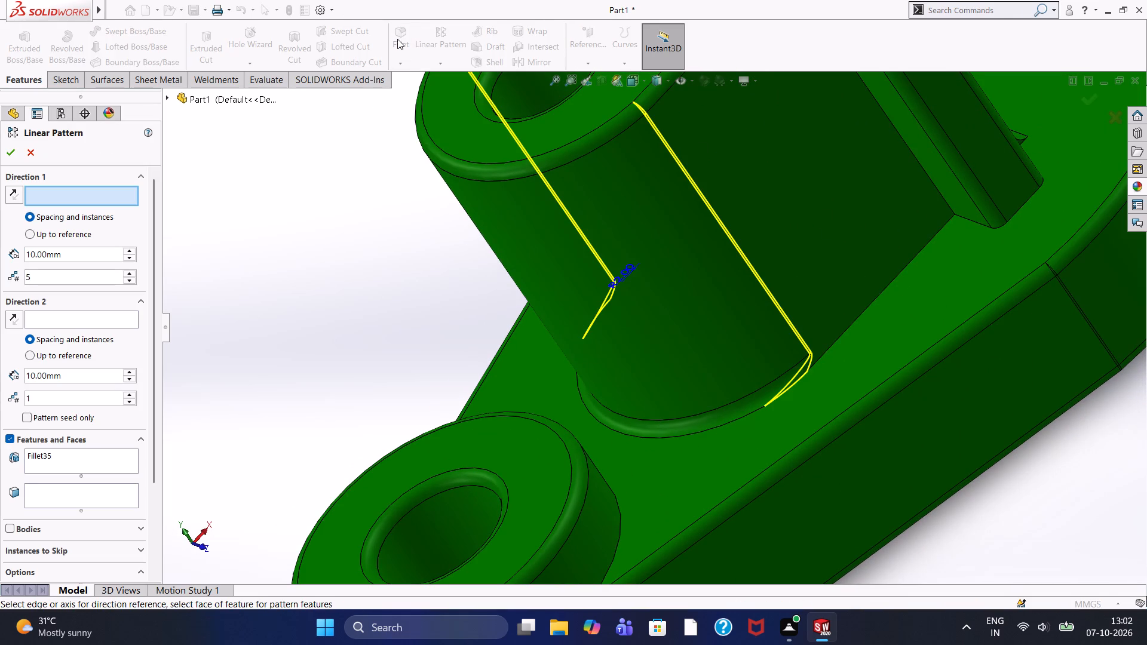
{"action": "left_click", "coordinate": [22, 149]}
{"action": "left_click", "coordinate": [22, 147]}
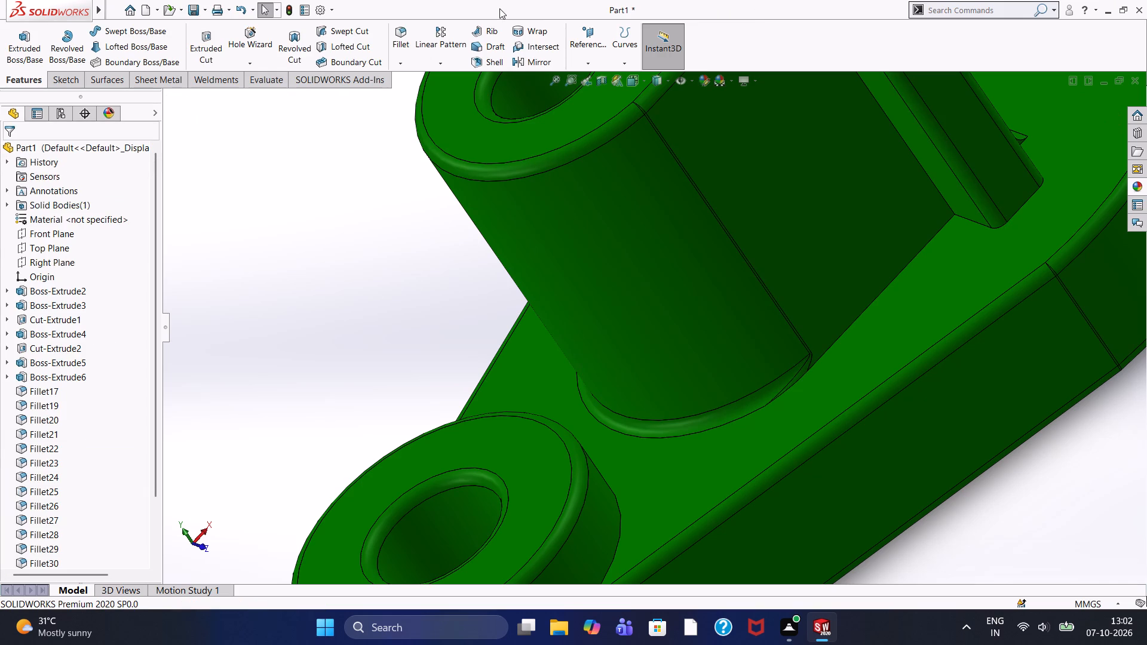
Fillet the straight edge where the tall boss's flat side meets the base plate with a symmetric 2 mm radius.
{"action": "left_click", "coordinate": [391, 42]}
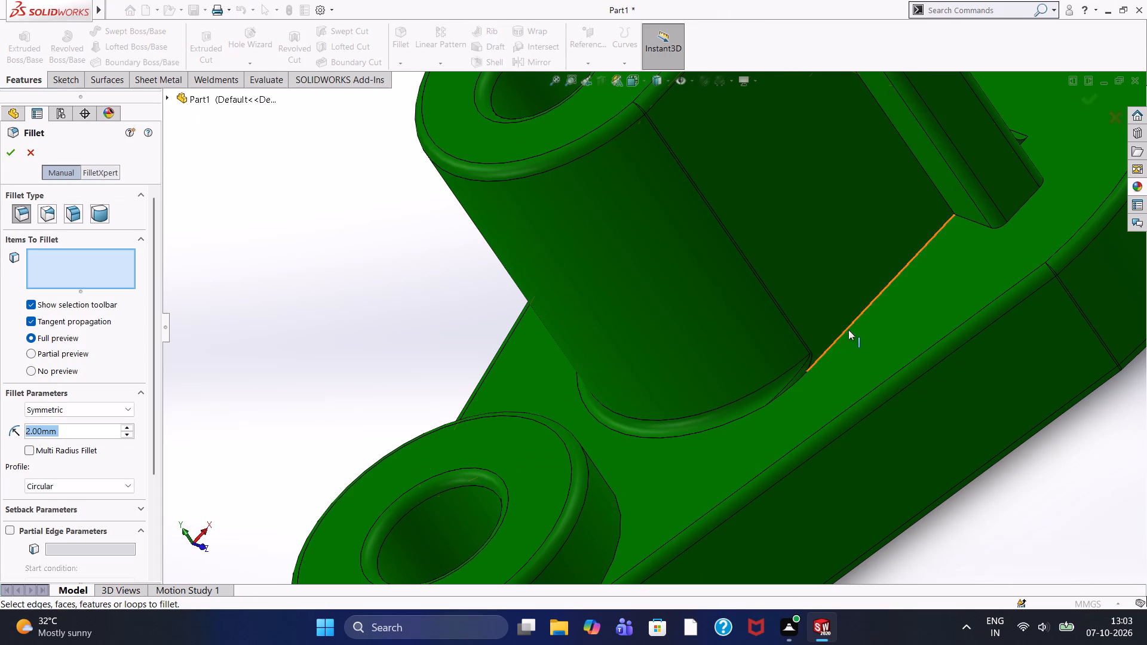
{"action": "left_click", "coordinate": [876, 300]}
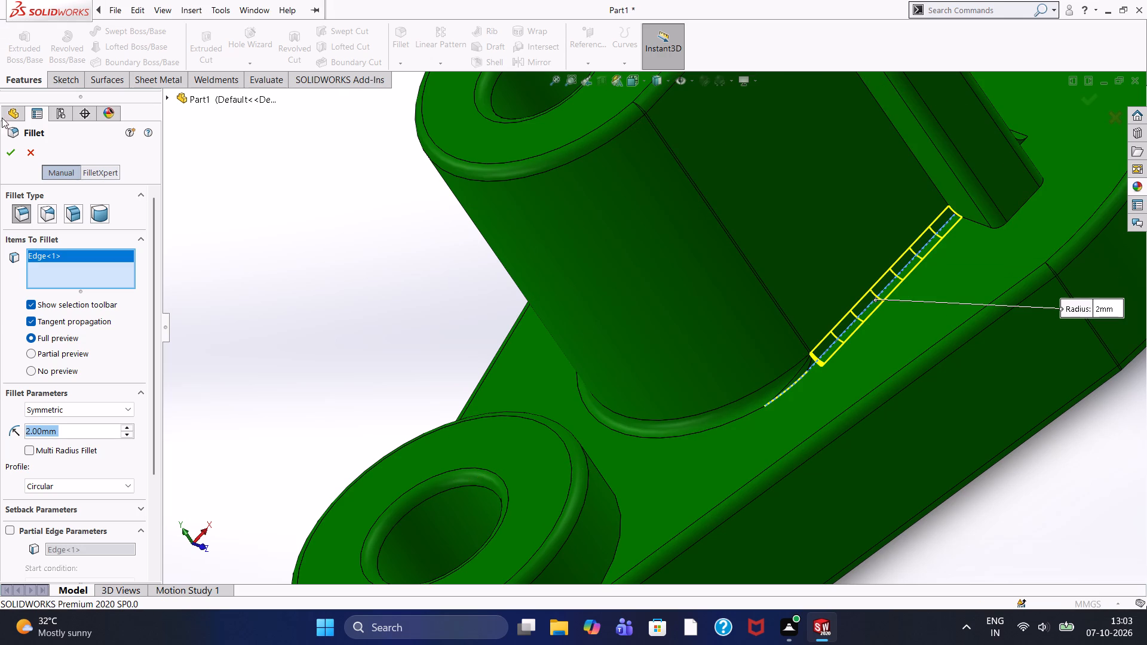
{"action": "left_click", "coordinate": [8, 159]}
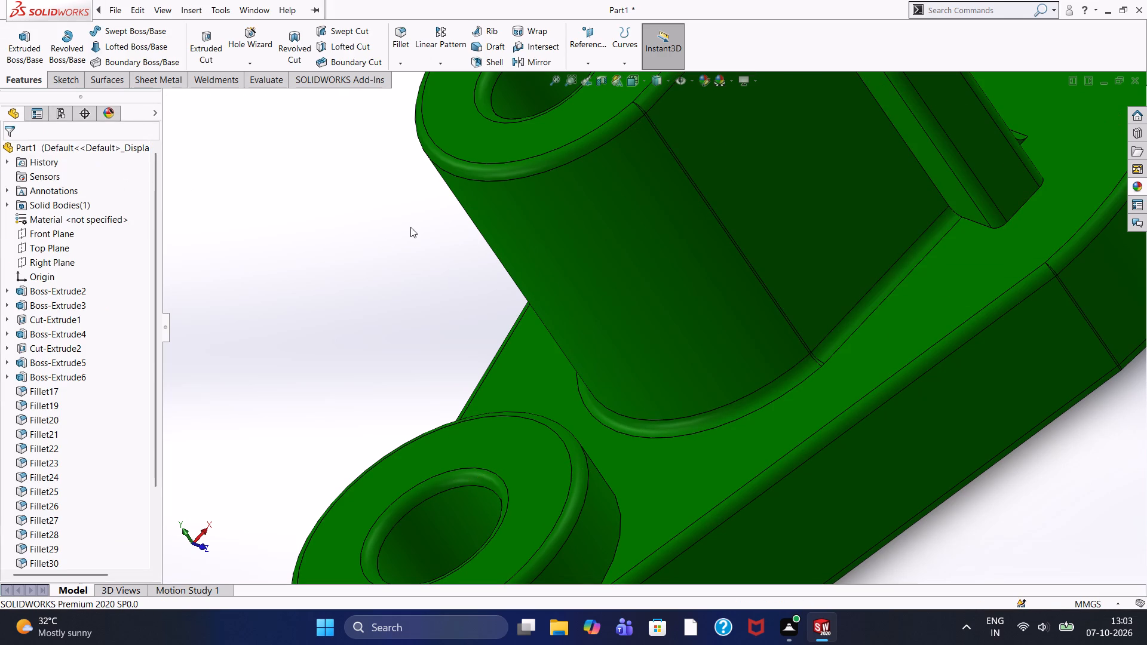
Fillet the matching base edge on the tall boss's opposite flat side with a symmetric 2 mm radius.
{"action": "middle_click_drag", "start_coordinate": [426, 220], "coordinate": [556, 259]}
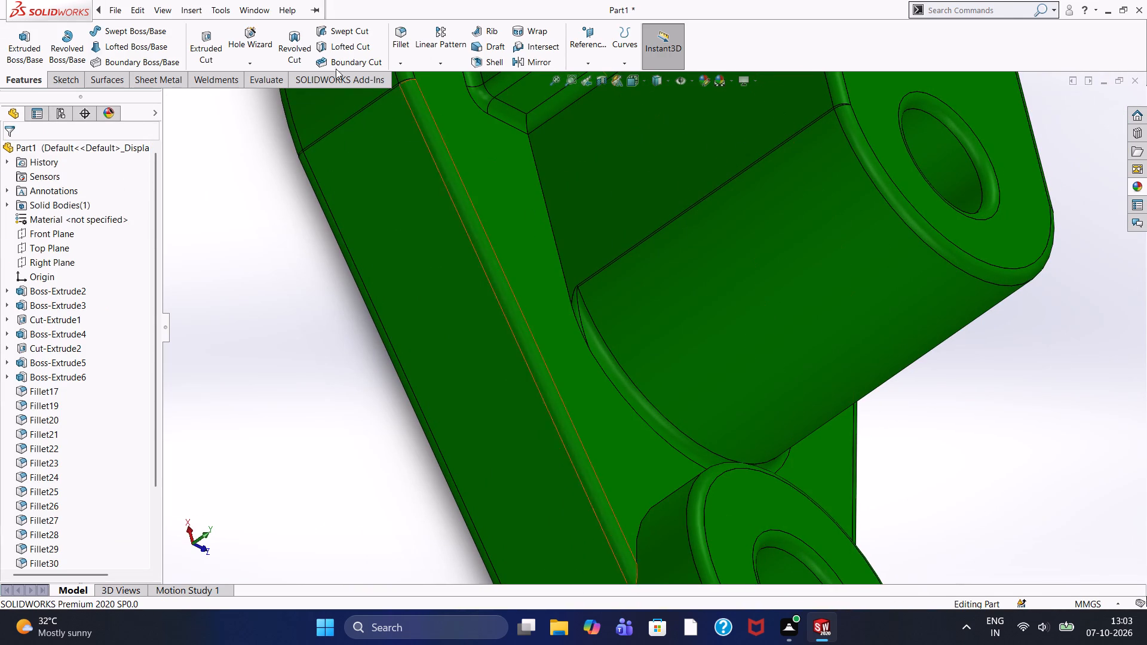
{"action": "left_click", "coordinate": [406, 34]}
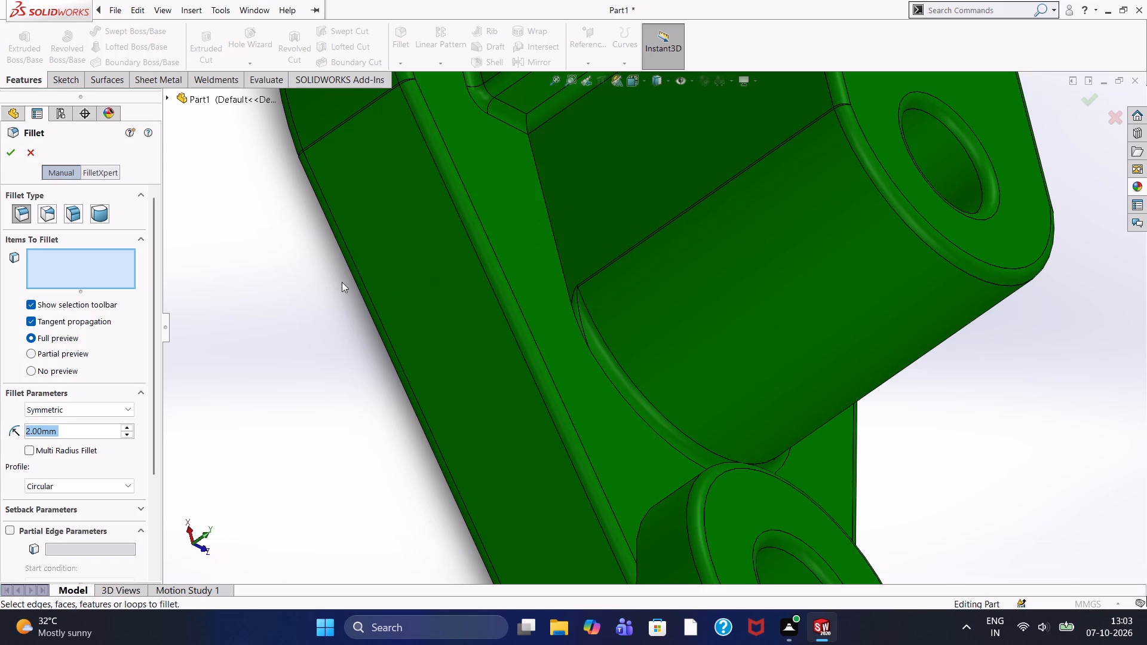
{"action": "left_click", "coordinate": [546, 213]}
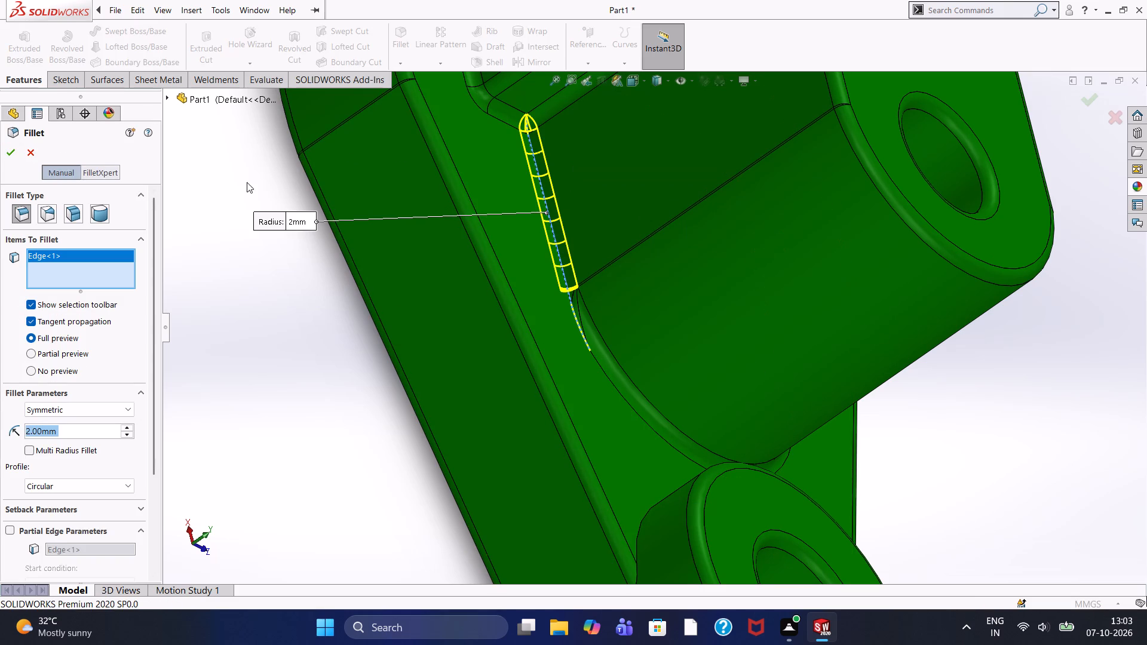
{"action": "left_click", "coordinate": [10, 155]}
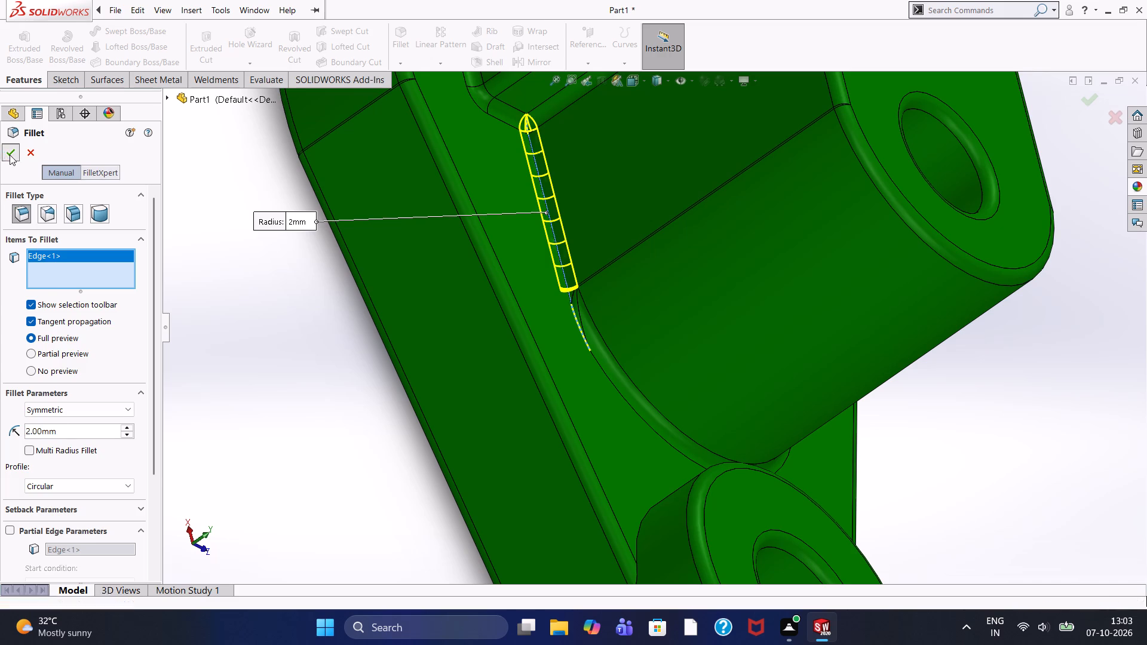
Examine the bracket from both long sides and the small-boss end, including the tall boss's filleted base edges.
{"action": "scroll", "coordinate": [341, 252], "scroll_direction": "up", "scroll_amount": 4}
{"action": "scroll", "coordinate": [634, 211], "scroll_direction": "up", "scroll_amount": 2}
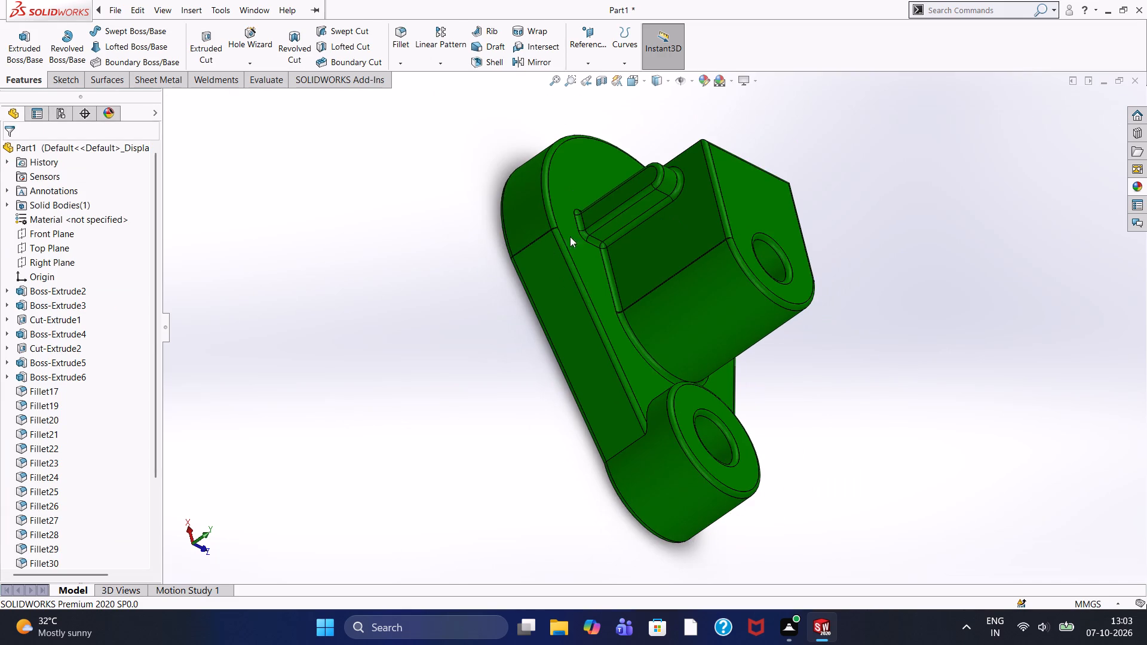
{"action": "middle_click_drag", "start_coordinate": [527, 265], "coordinate": [420, 217]}
{"action": "scroll", "coordinate": [447, 241], "scroll_direction": "up", "scroll_amount": 1}
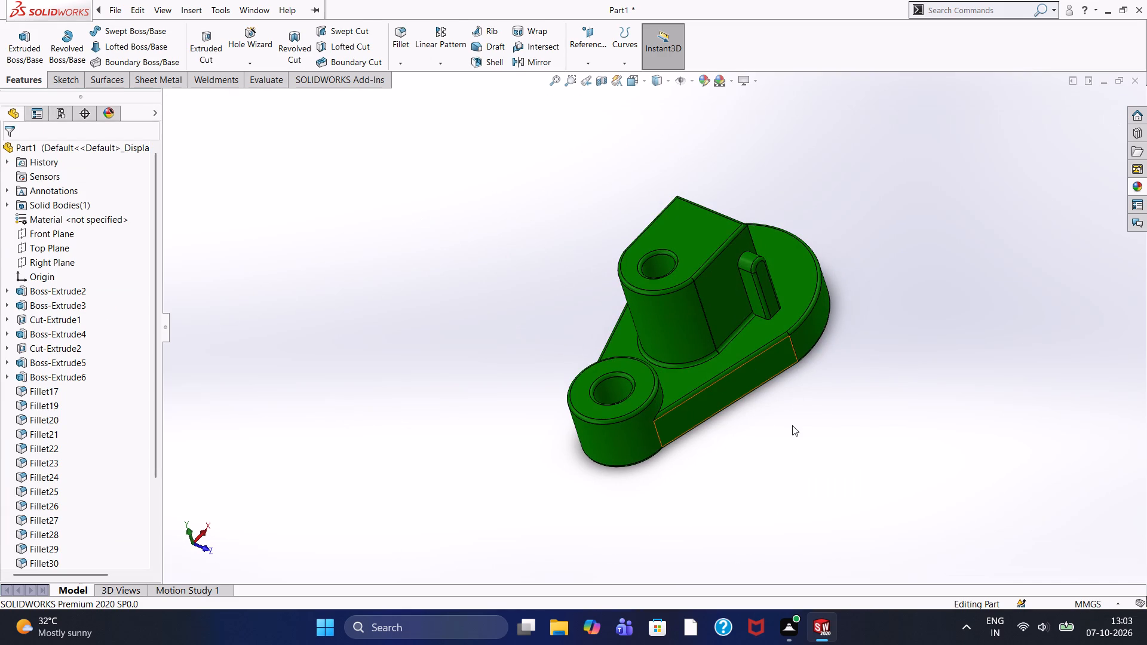
{"action": "scroll", "coordinate": [803, 404], "scroll_direction": "down", "scroll_amount": 2}
{"action": "scroll", "coordinate": [733, 179], "scroll_direction": "down", "scroll_amount": 3}
{"action": "scroll", "coordinate": [733, 179], "scroll_direction": "up", "scroll_amount": 5}
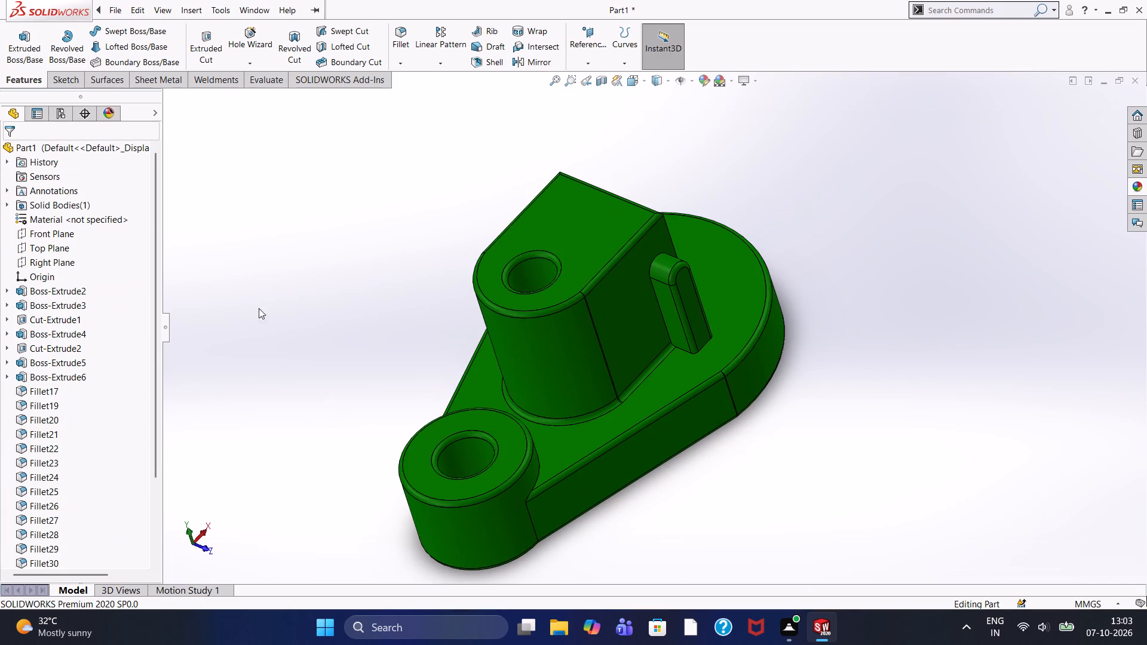
{"action": "middle_click_drag", "start_coordinate": [331, 347], "coordinate": [370, 334]}
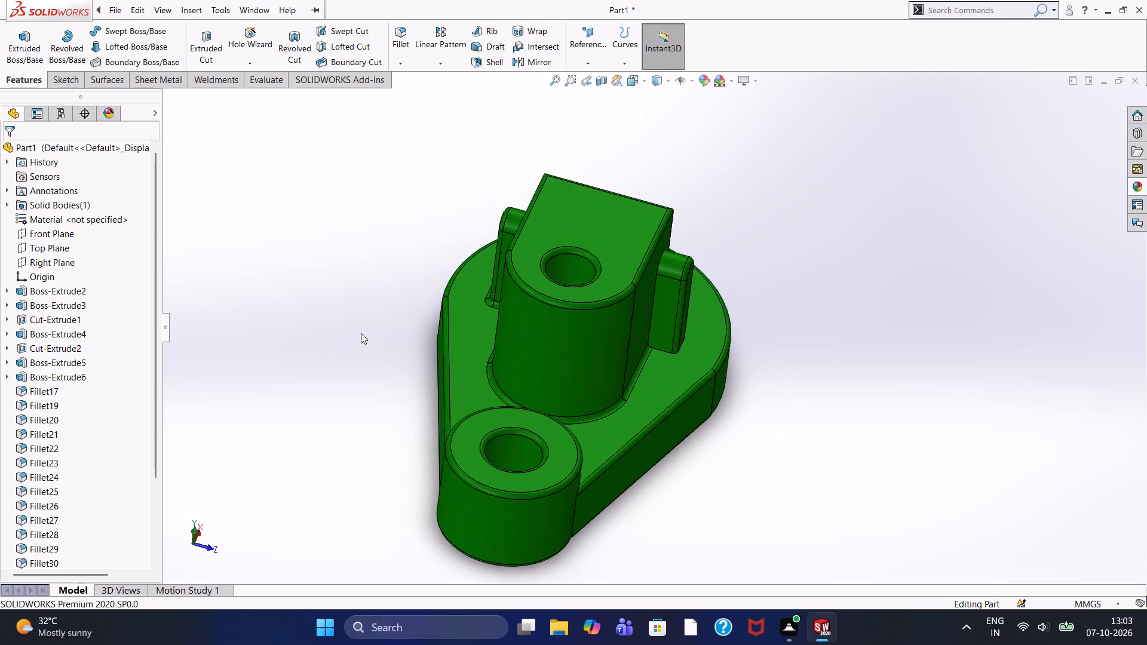
{"action": "scroll", "coordinate": [396, 337], "scroll_direction": "up", "scroll_amount": 2}
{"action": "middle_click_drag", "start_coordinate": [385, 325], "coordinate": [444, 274]}
{"action": "scroll", "coordinate": [525, 431], "scroll_direction": "up", "scroll_amount": 4}
{"action": "scroll", "coordinate": [591, 404], "scroll_direction": "down", "scroll_amount": 3}
{"action": "scroll", "coordinate": [834, 209], "scroll_direction": "down", "scroll_amount": 2}
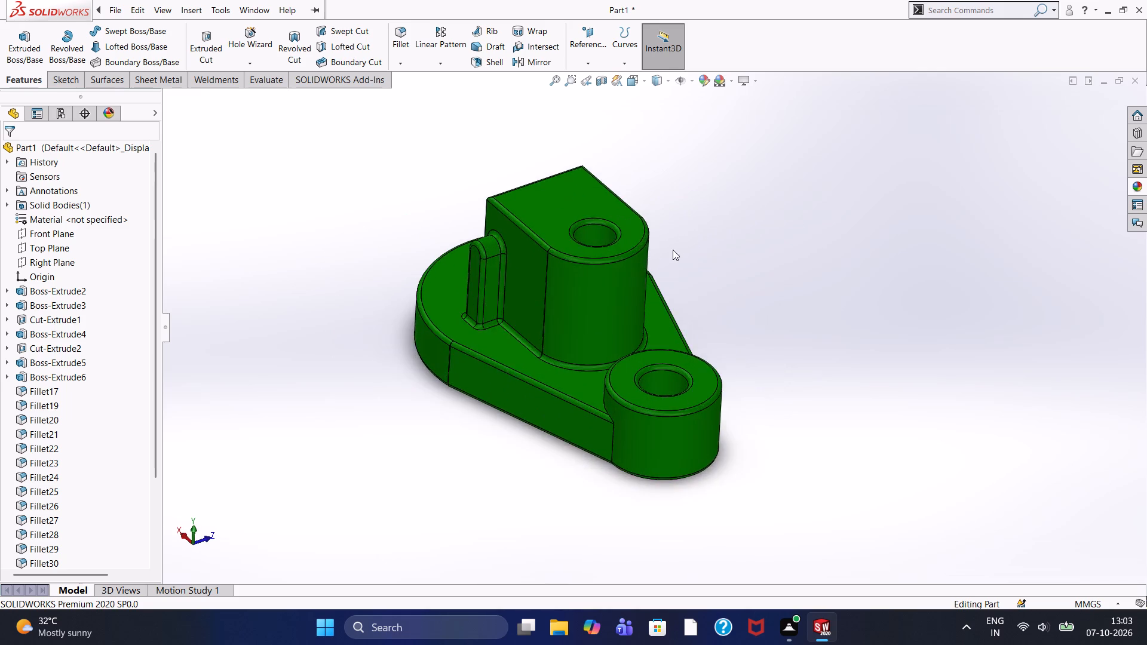
{"action": "scroll", "coordinate": [633, 257], "scroll_direction": "up", "scroll_amount": 4}
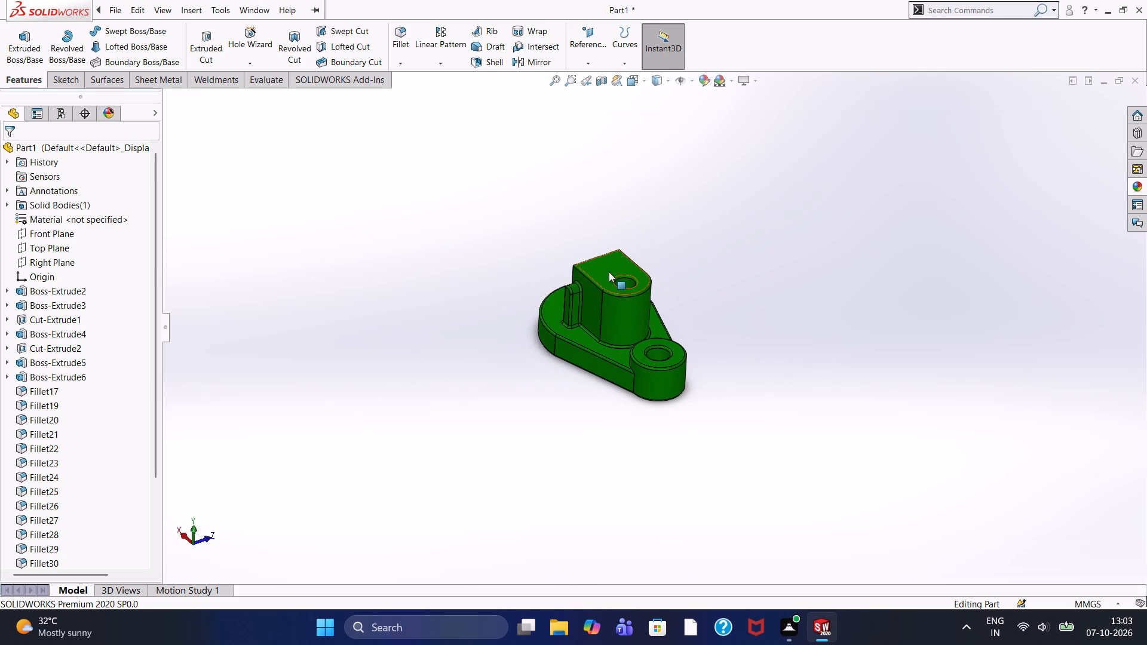
Start a sketch on the tall boss's top face and draw a circle of about 6.6 mm radius centred on the origin.
{"action": "left_click", "coordinate": [599, 272]}
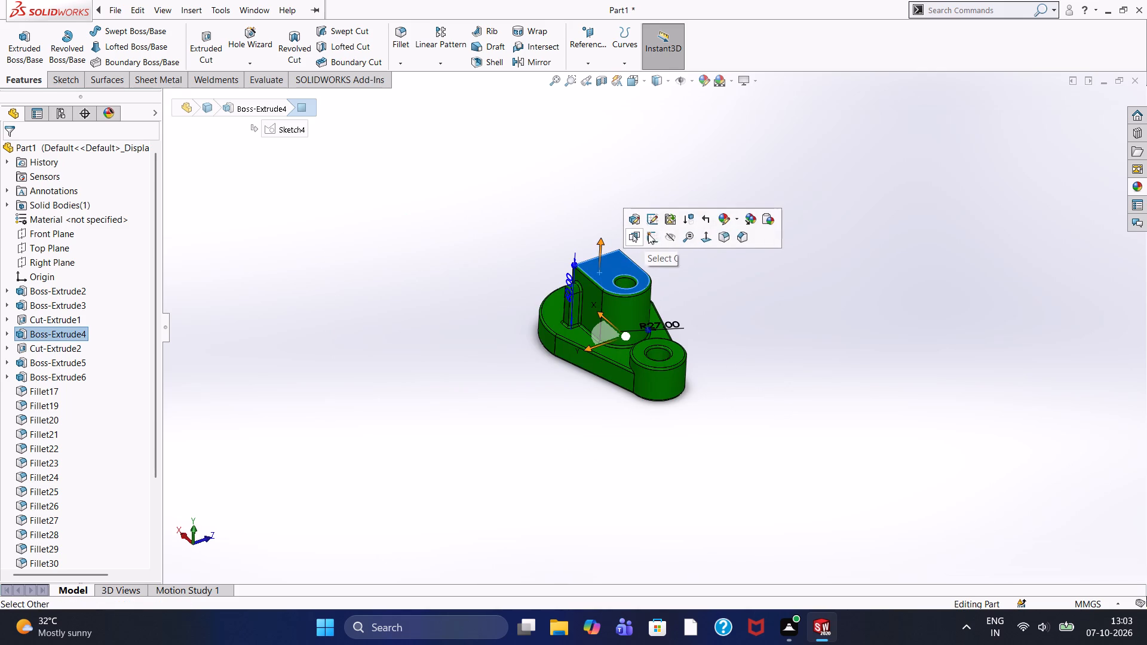
{"action": "left_click", "coordinate": [654, 244]}
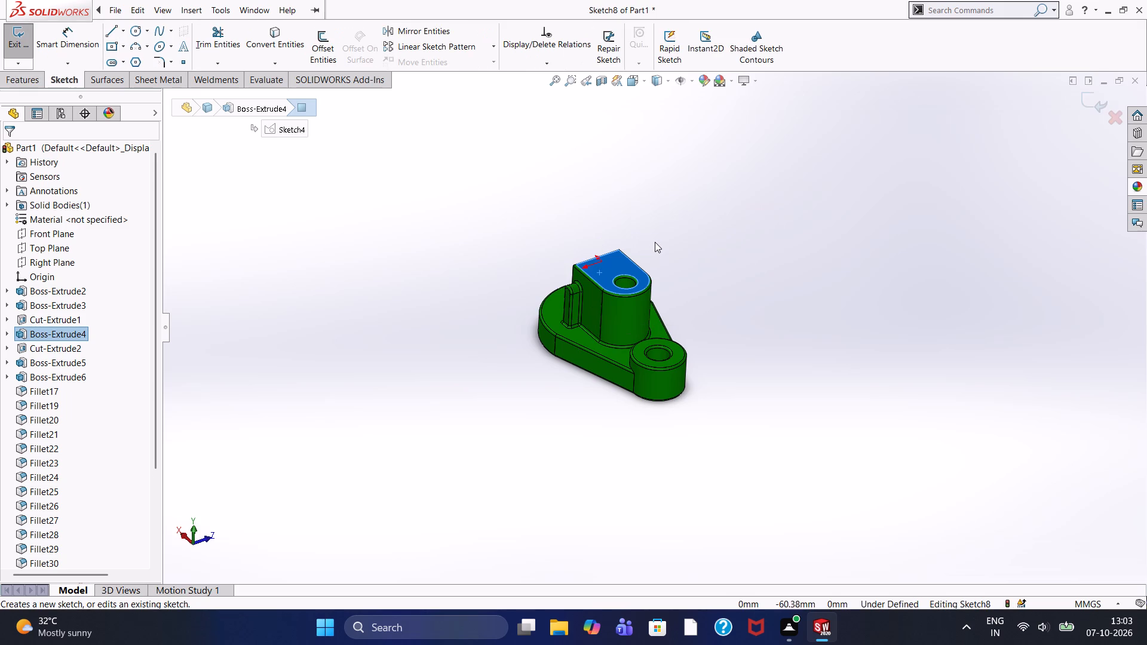
{"action": "key", "text": "ctrl+8"}
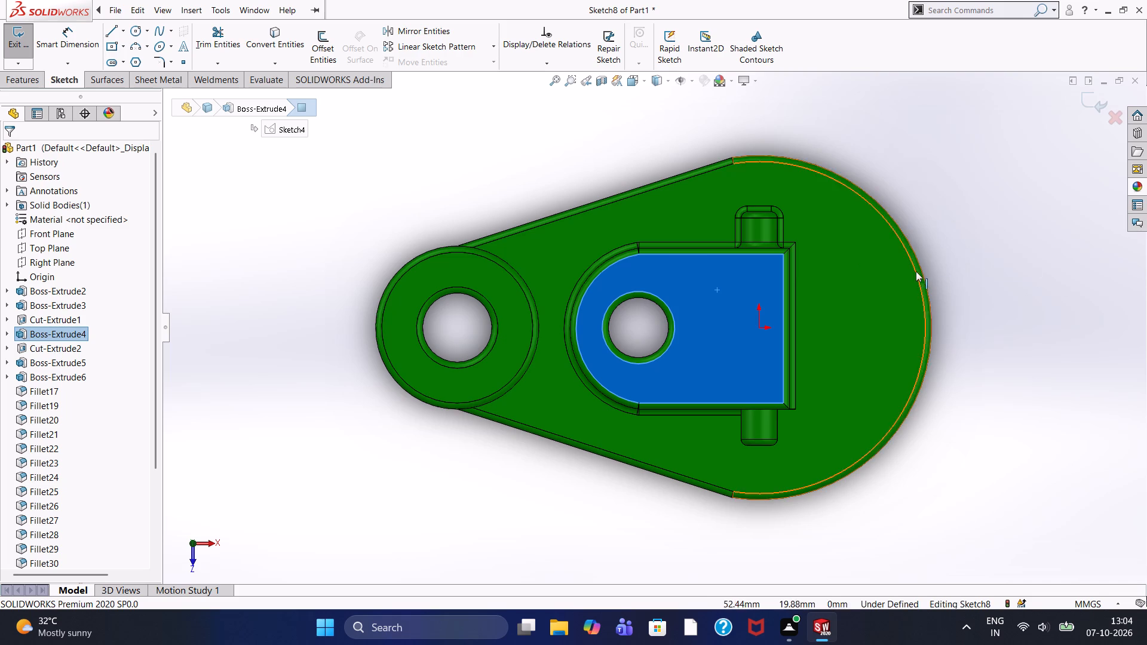
{"action": "left_click", "coordinate": [575, 157]}
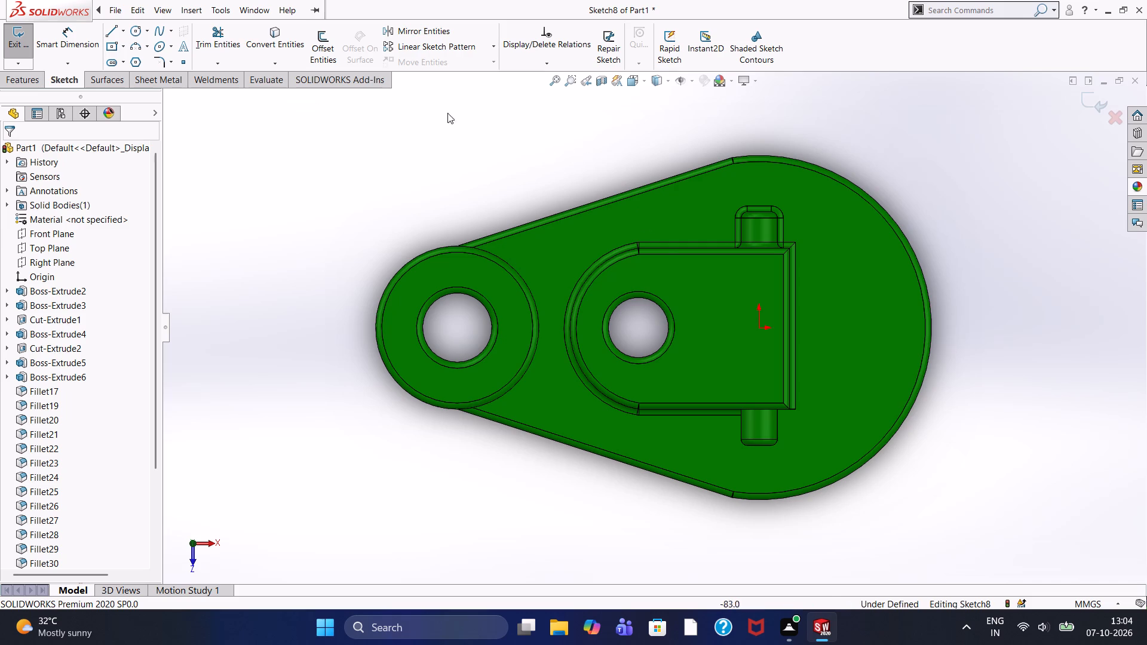
{"action": "left_click", "coordinate": [138, 32]}
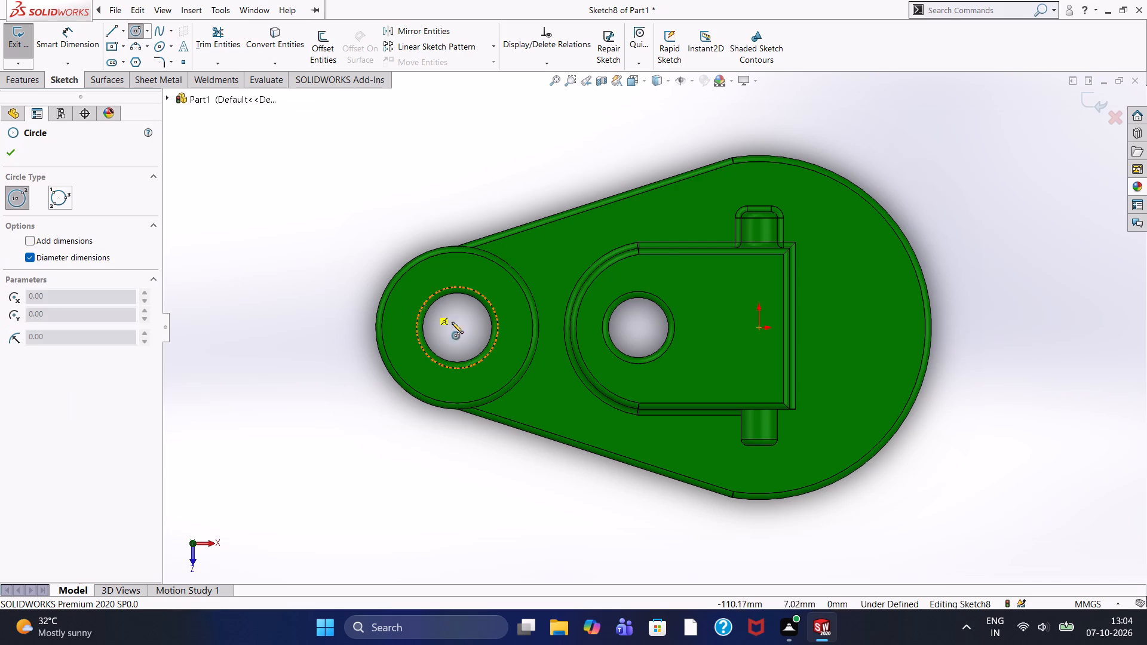
{"action": "left_click", "coordinate": [756, 328]}
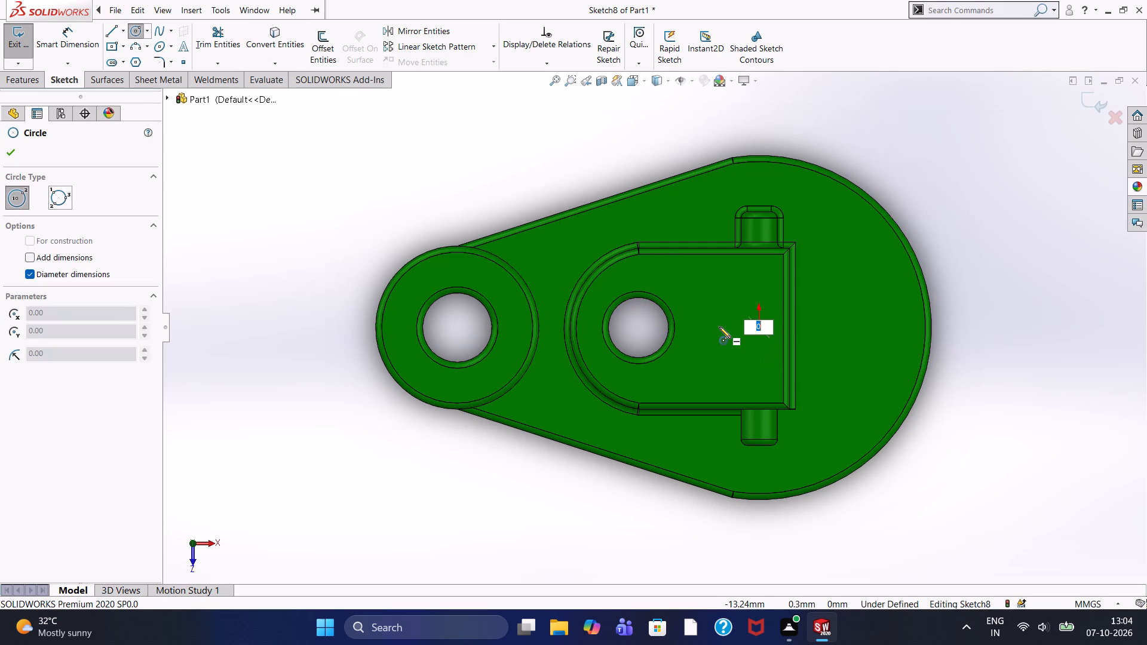
{"action": "key", "text": "Escape"}
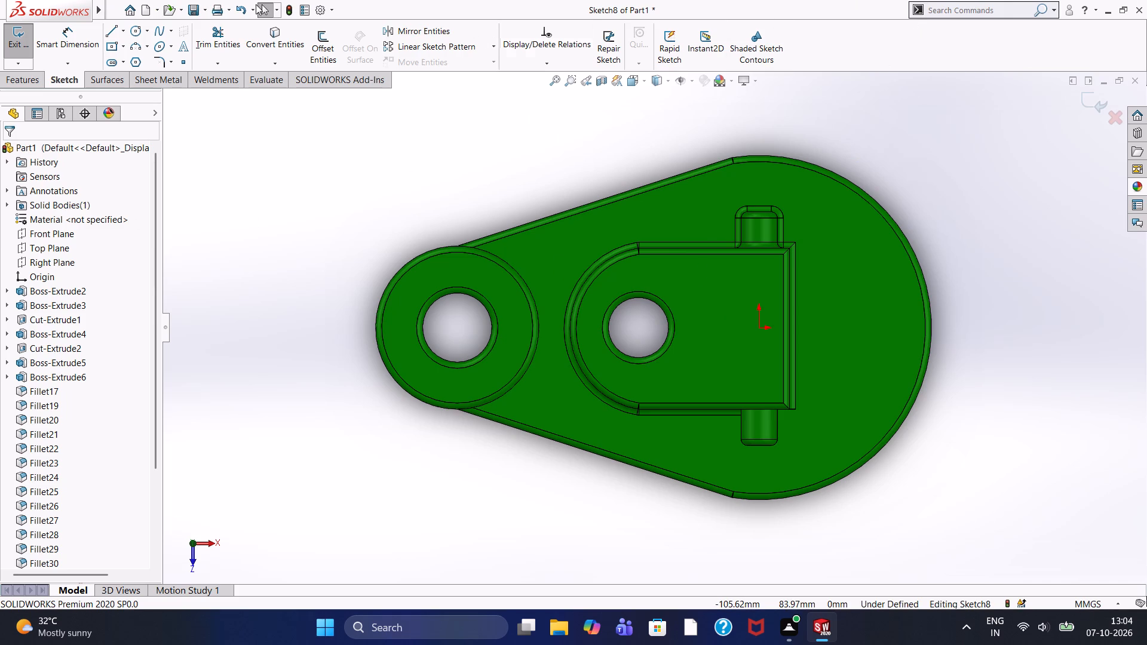
{"action": "left_click", "coordinate": [128, 30]}
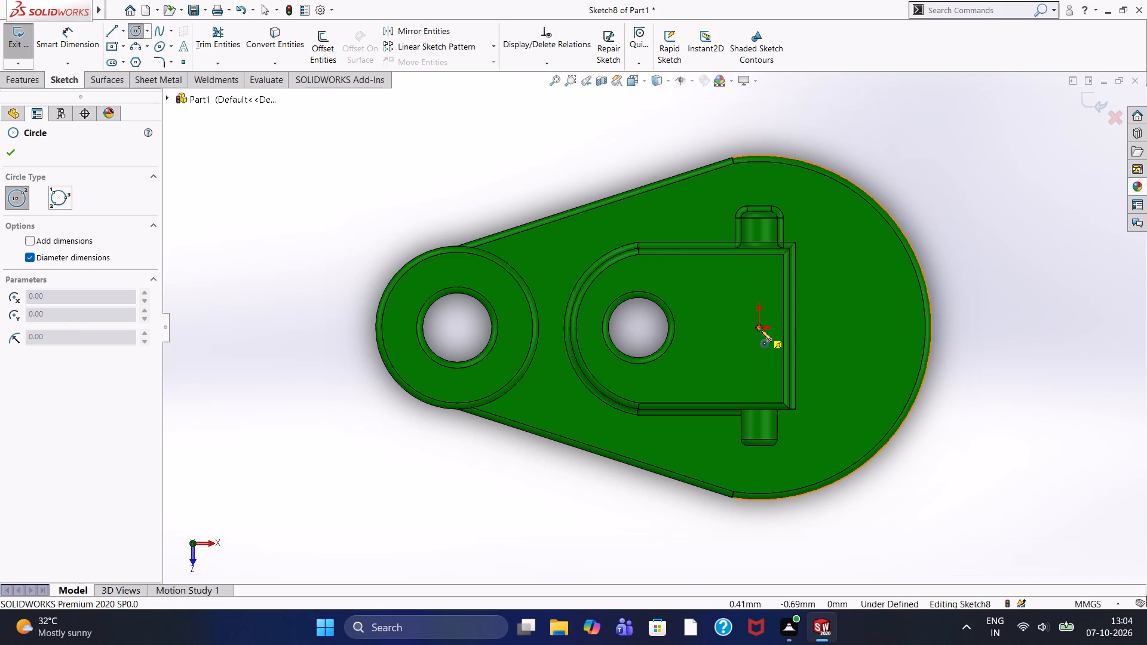
{"action": "left_click_drag", "start_coordinate": [760, 330], "coordinate": [743, 316]}
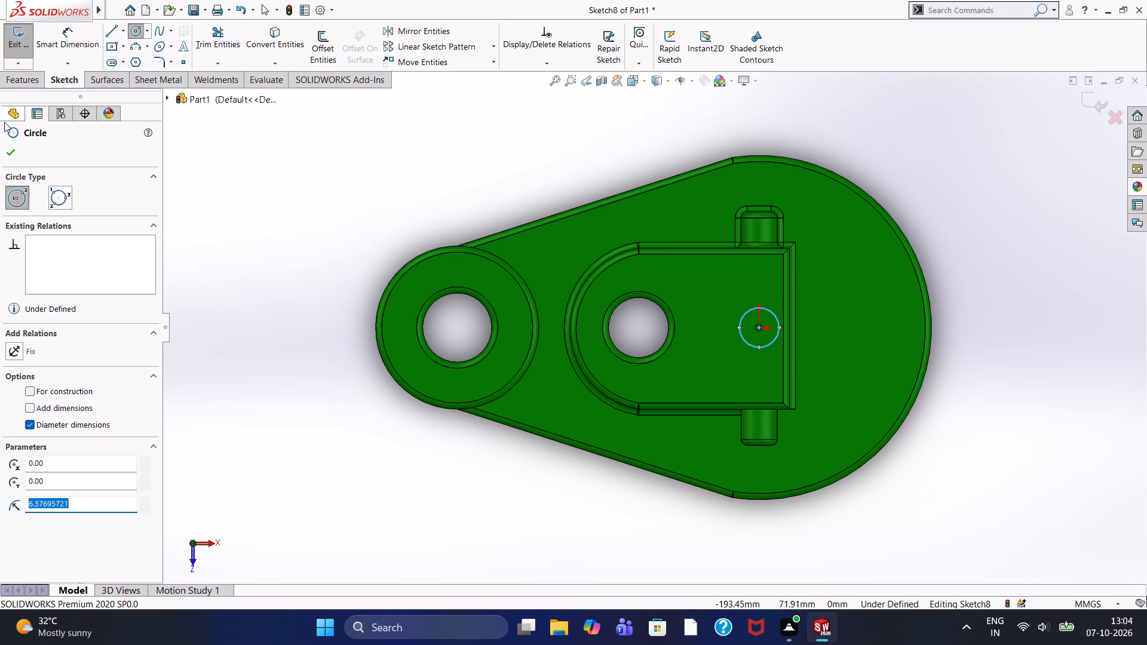
{"action": "left_click", "coordinate": [9, 149]}
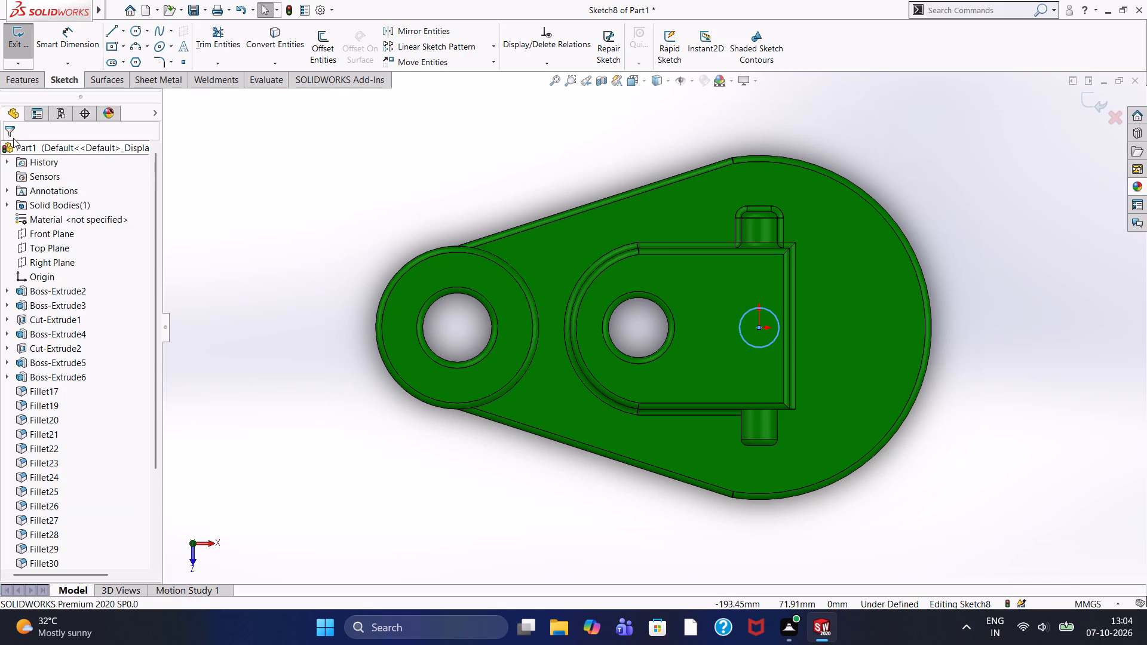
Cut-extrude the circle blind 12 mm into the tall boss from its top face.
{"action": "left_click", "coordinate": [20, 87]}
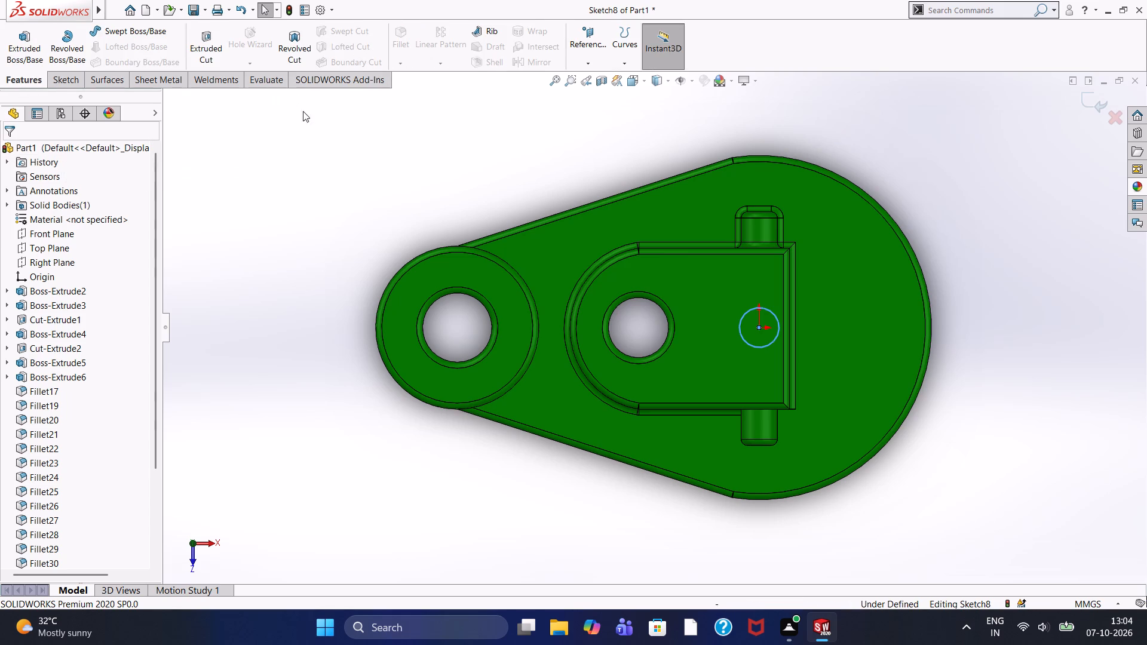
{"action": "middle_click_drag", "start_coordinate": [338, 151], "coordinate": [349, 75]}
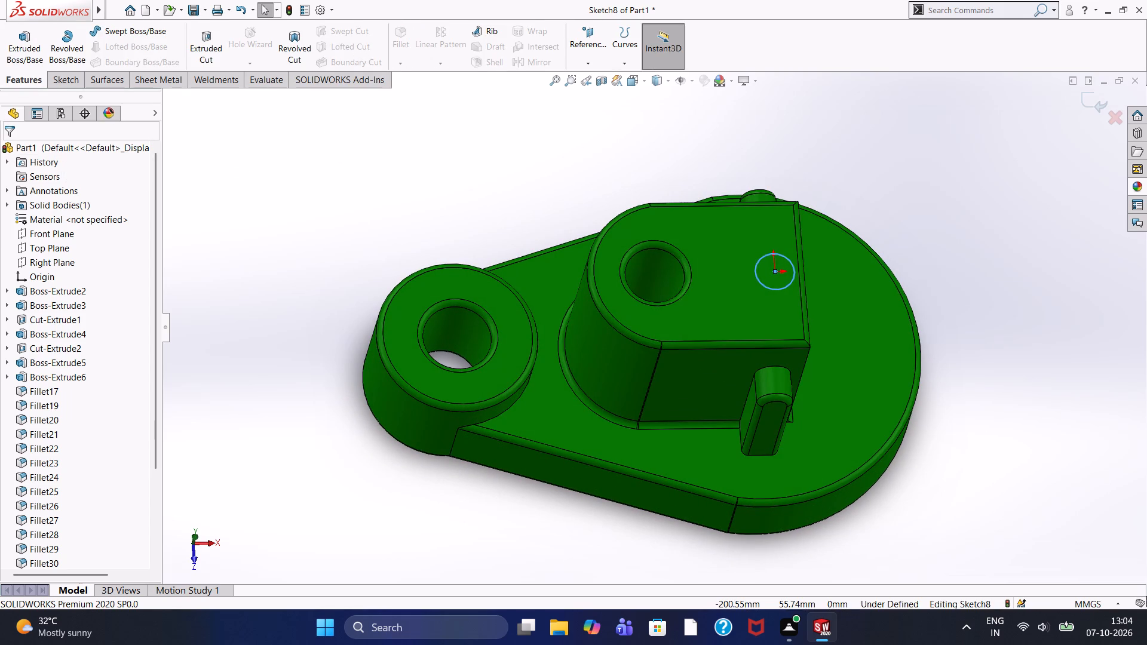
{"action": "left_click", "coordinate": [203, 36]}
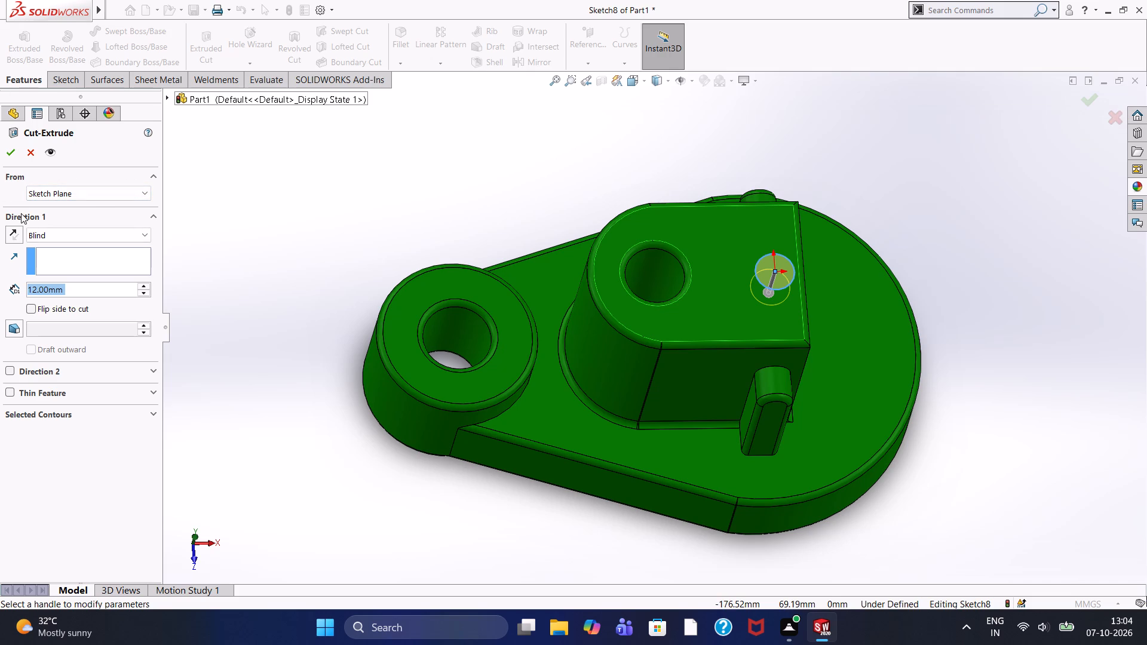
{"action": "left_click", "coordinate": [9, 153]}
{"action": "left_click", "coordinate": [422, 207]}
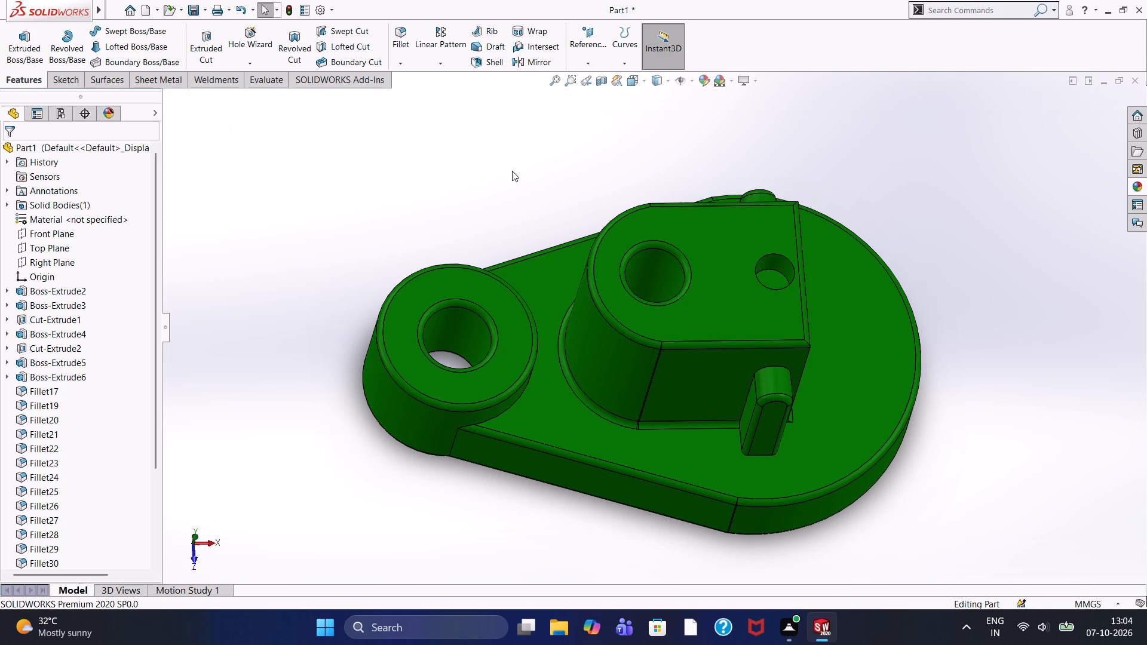
Examine the small blind hole in the tall boss's top face next to the existing larger hole.
{"action": "middle_click_drag", "start_coordinate": [513, 167], "coordinate": [526, 208]}
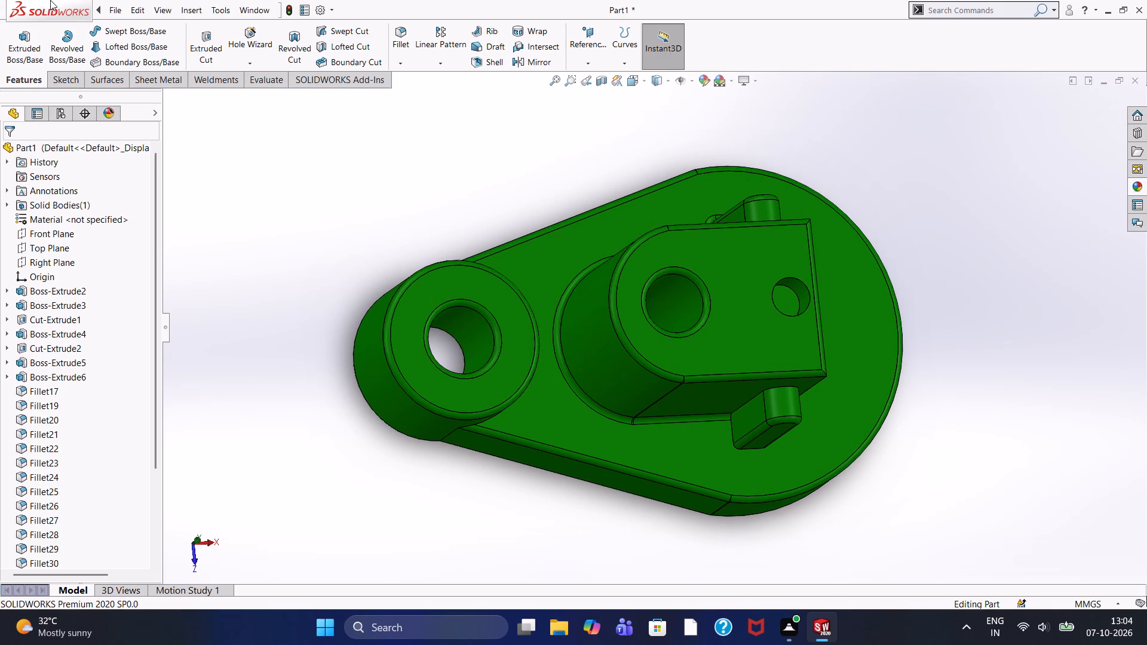
{"action": "scroll", "coordinate": [52, 0], "scroll_direction": "up", "scroll_amount": 1}
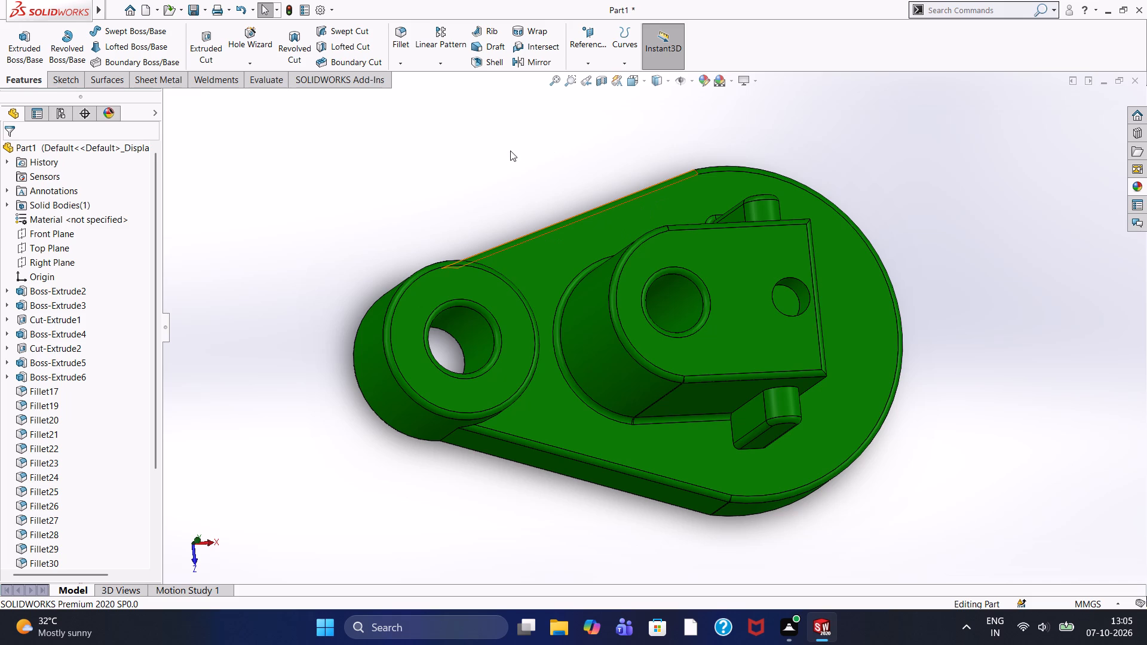
{"action": "scroll", "coordinate": [569, 207], "scroll_direction": "up", "scroll_amount": 2}
{"action": "scroll", "coordinate": [588, 192], "scroll_direction": "down", "scroll_amount": 3}
{"action": "scroll", "coordinate": [618, 214], "scroll_direction": "up", "scroll_amount": 4}
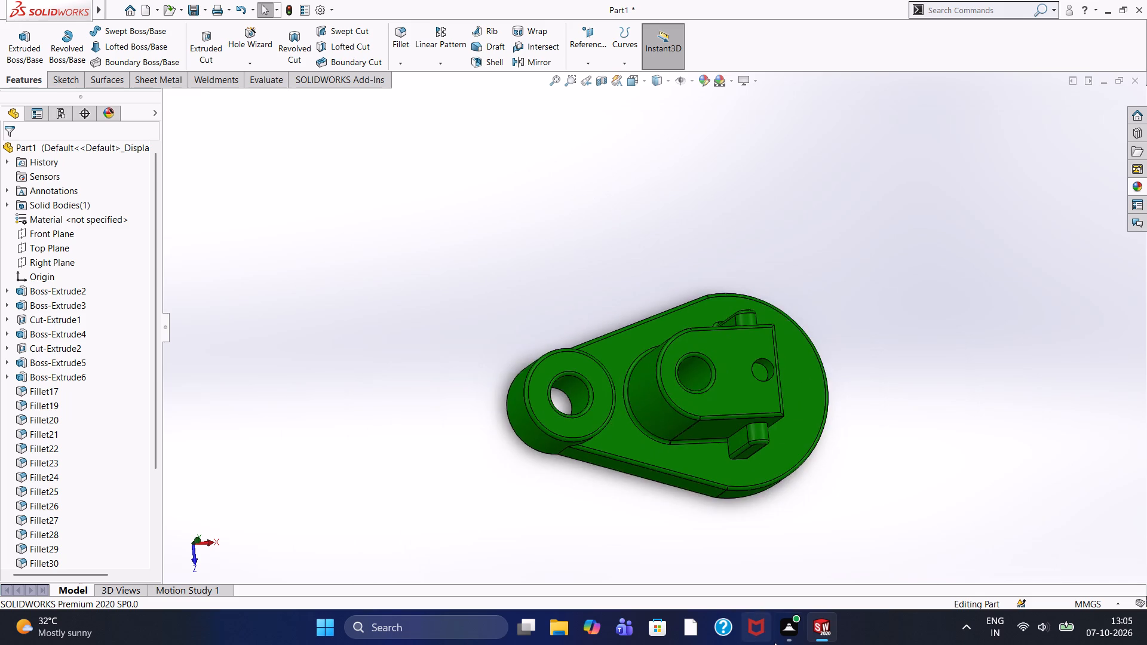
{"action": "scroll", "coordinate": [832, 493], "scroll_direction": "up", "scroll_amount": 4}
{"action": "scroll", "coordinate": [643, 371], "scroll_direction": "down", "scroll_amount": 6}
{"action": "scroll", "coordinate": [841, 309], "scroll_direction": "down", "scroll_amount": 1}
{"action": "scroll", "coordinate": [840, 302], "scroll_direction": "up", "scroll_amount": 3}
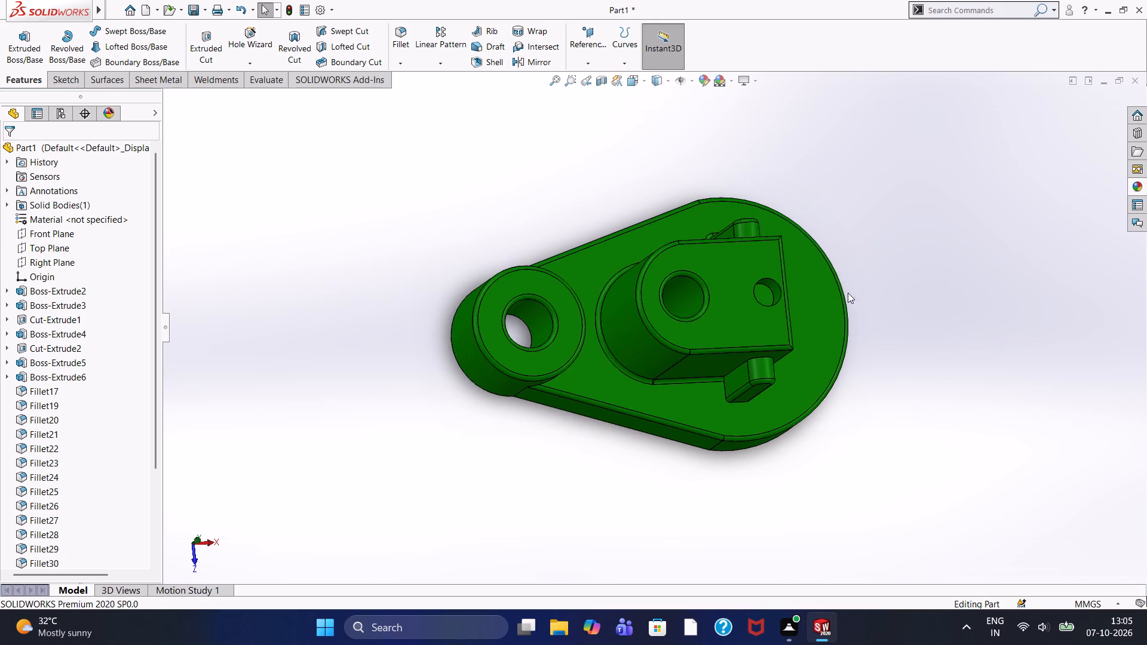
{"action": "scroll", "coordinate": [704, 343], "scroll_direction": "down", "scroll_amount": 5}
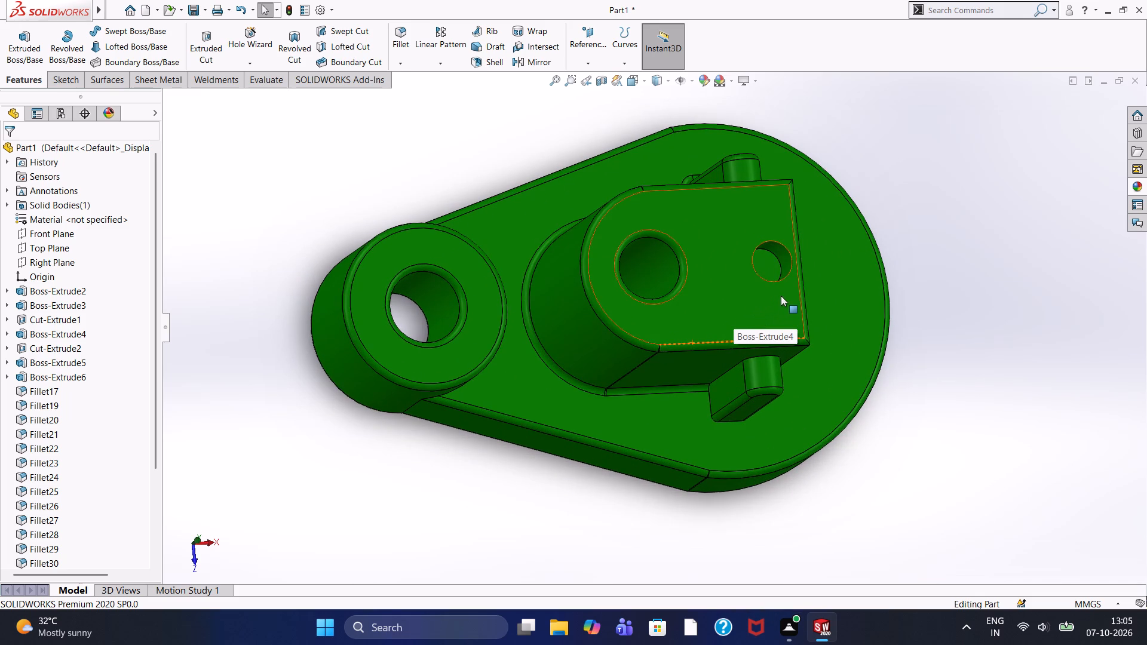
{"action": "scroll", "coordinate": [747, 263], "scroll_direction": "down", "scroll_amount": 2}
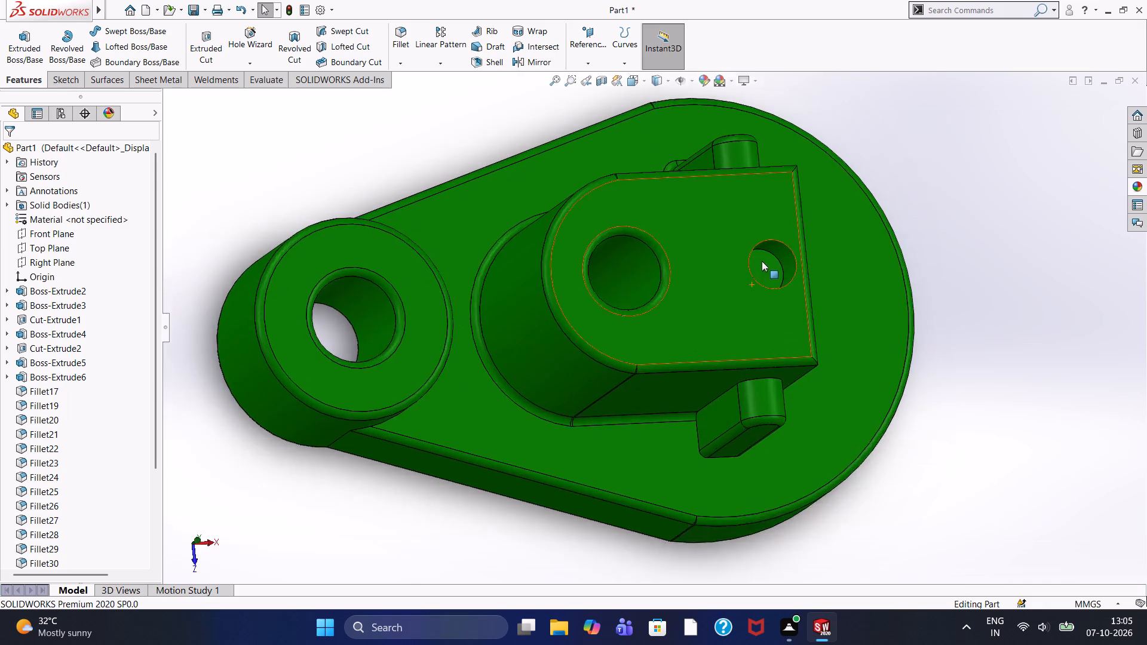
{"action": "scroll", "coordinate": [762, 261], "scroll_direction": "down", "scroll_amount": 1}
{"action": "scroll", "coordinate": [766, 245], "scroll_direction": "up", "scroll_amount": 6}
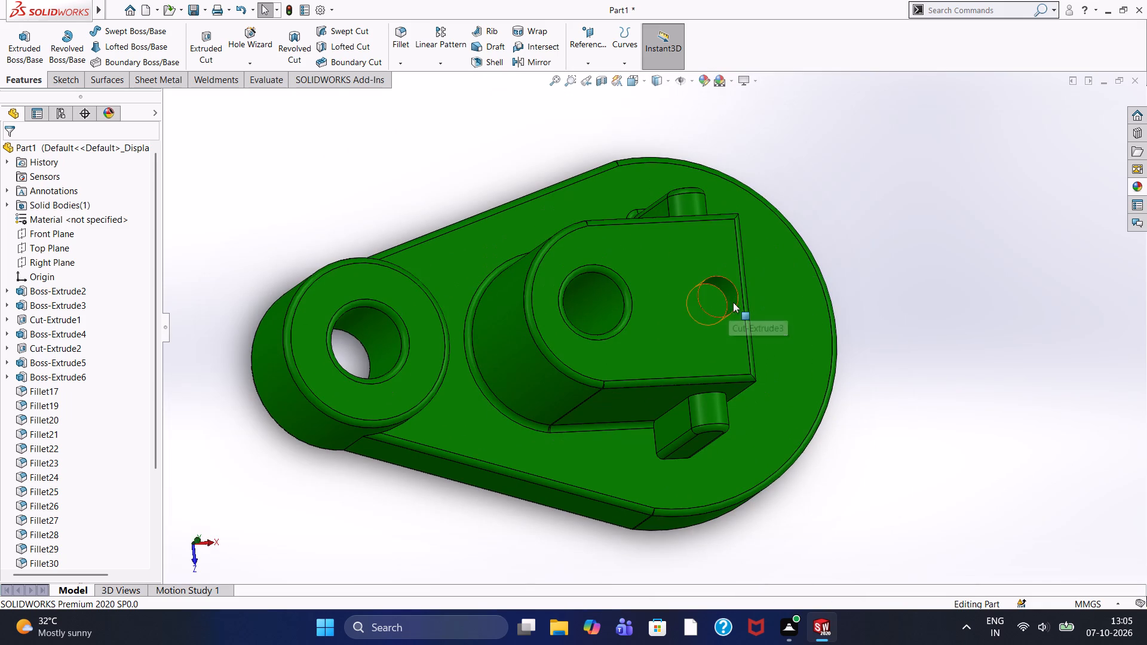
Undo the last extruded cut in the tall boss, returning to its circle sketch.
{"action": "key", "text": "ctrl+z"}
Dimension the circle on the tall boss's top face to a 14 mm diameter and dismiss the chat notification.
{"action": "scroll", "coordinate": [174, 633], "scroll_direction": "down", "scroll_amount": 1}
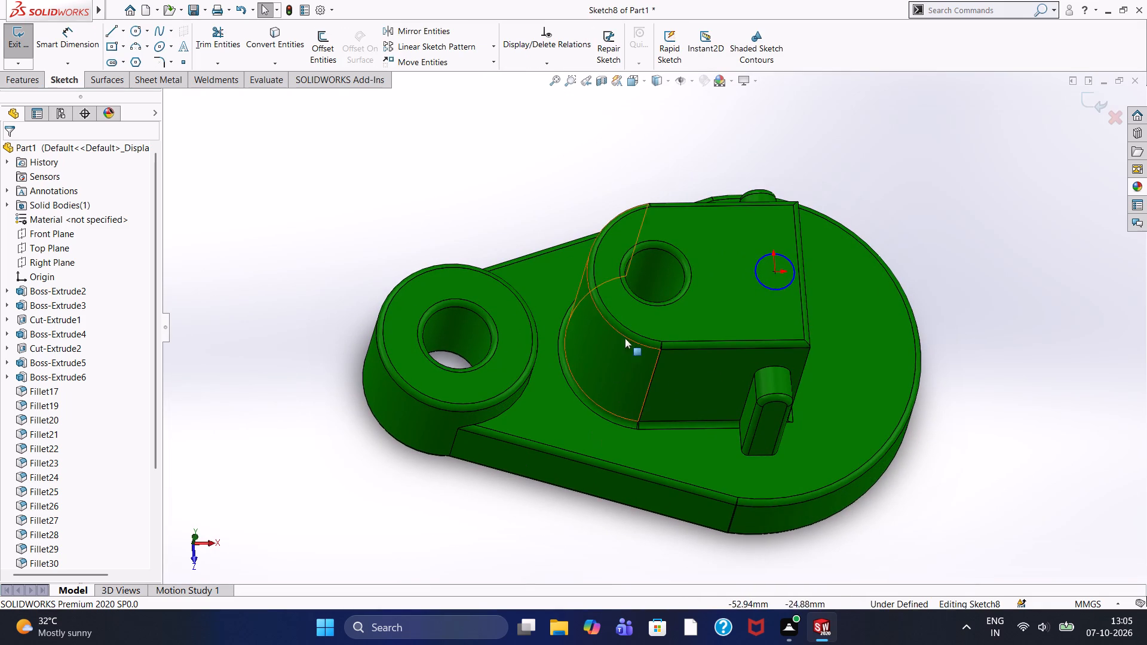
{"action": "scroll", "coordinate": [682, 308], "scroll_direction": "down", "scroll_amount": 1}
{"action": "scroll", "coordinate": [878, 214], "scroll_direction": "down", "scroll_amount": 4}
{"action": "scroll", "coordinate": [689, 305], "scroll_direction": "up", "scroll_amount": 3}
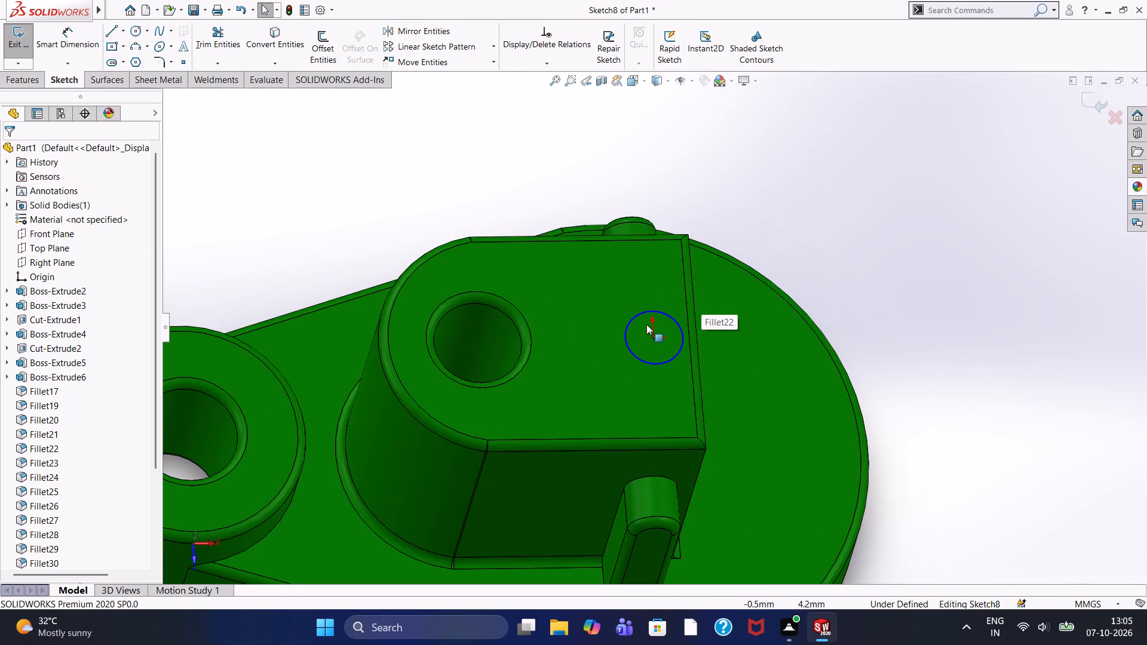
{"action": "scroll", "coordinate": [646, 324], "scroll_direction": "down", "scroll_amount": 3}
{"action": "scroll", "coordinate": [646, 324], "scroll_direction": "up", "scroll_amount": 4}
{"action": "scroll", "coordinate": [646, 324], "scroll_direction": "down", "scroll_amount": 3}
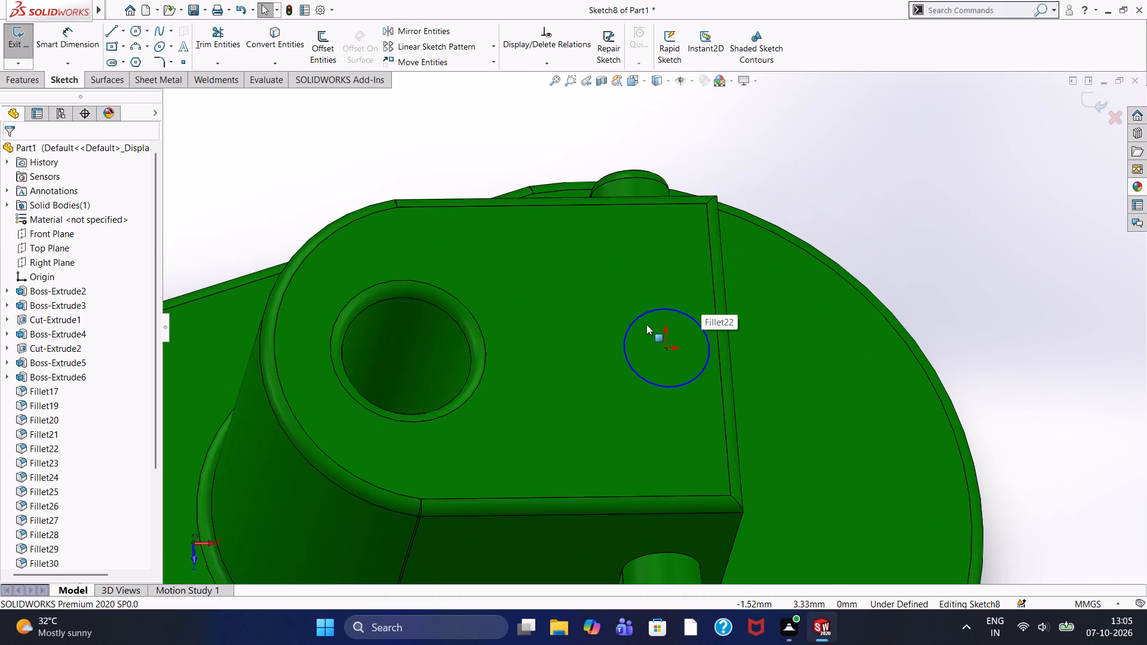
{"action": "scroll", "coordinate": [646, 324], "scroll_direction": "up", "scroll_amount": 3}
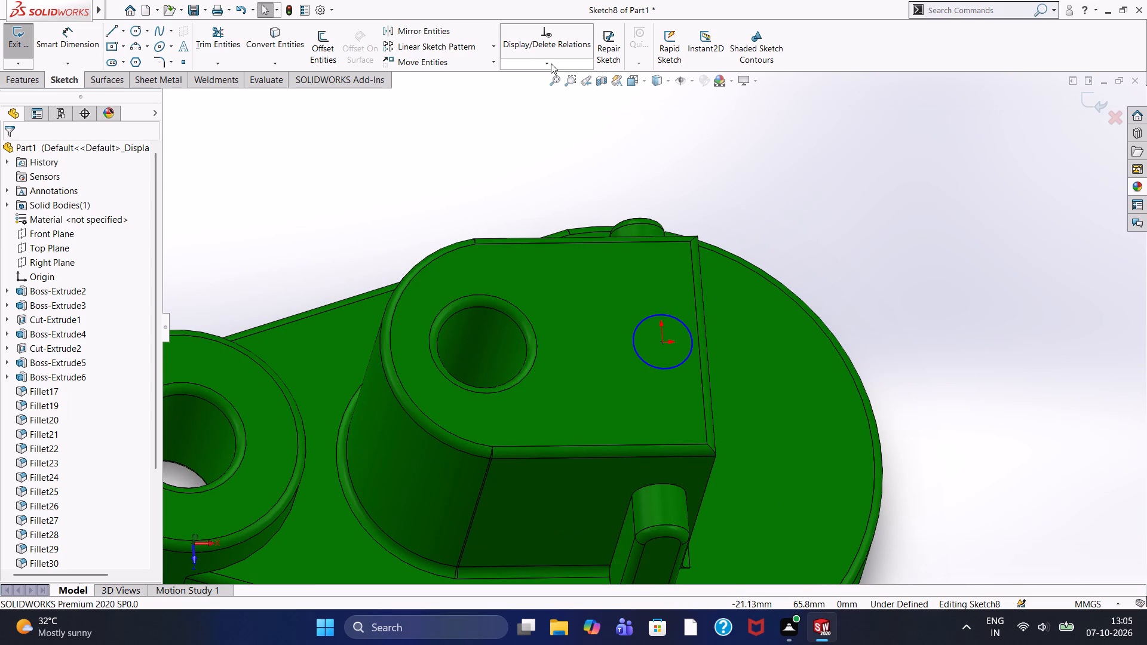
{"action": "left_click", "coordinate": [73, 44]}
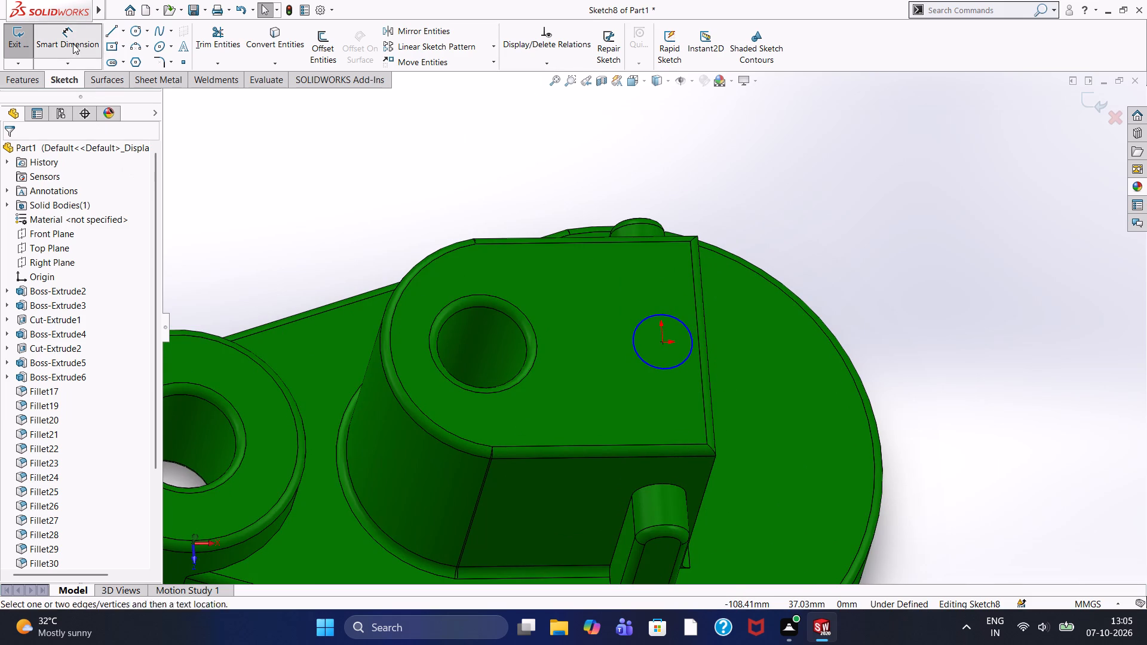
{"action": "left_click", "coordinate": [668, 317]}
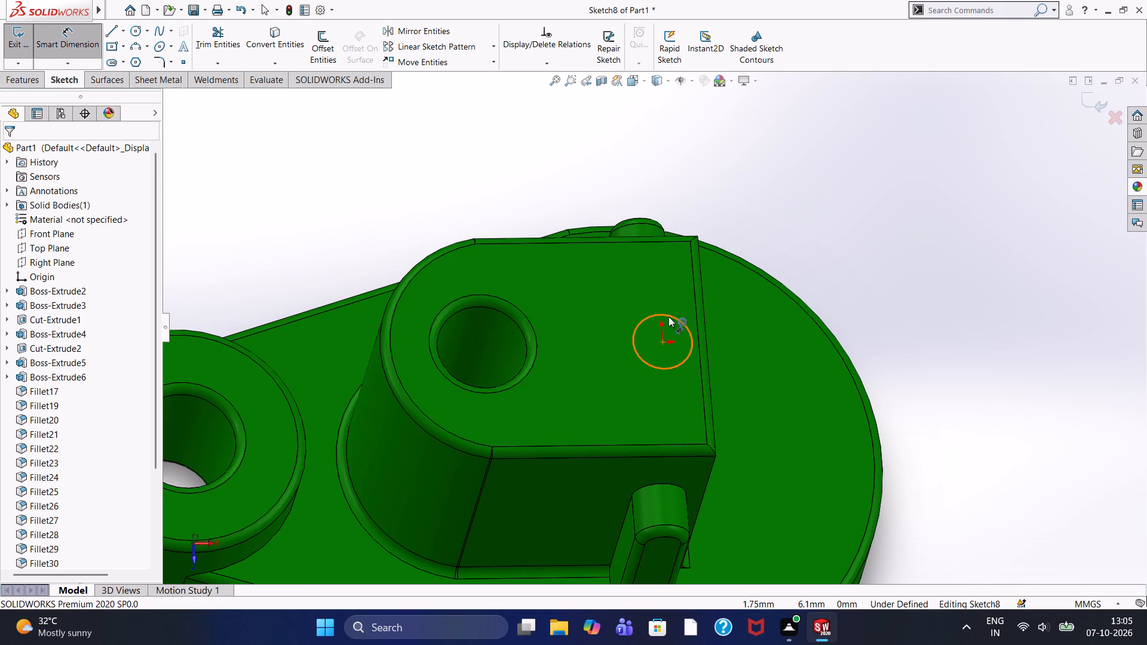
{"action": "left_click", "coordinate": [759, 234]}
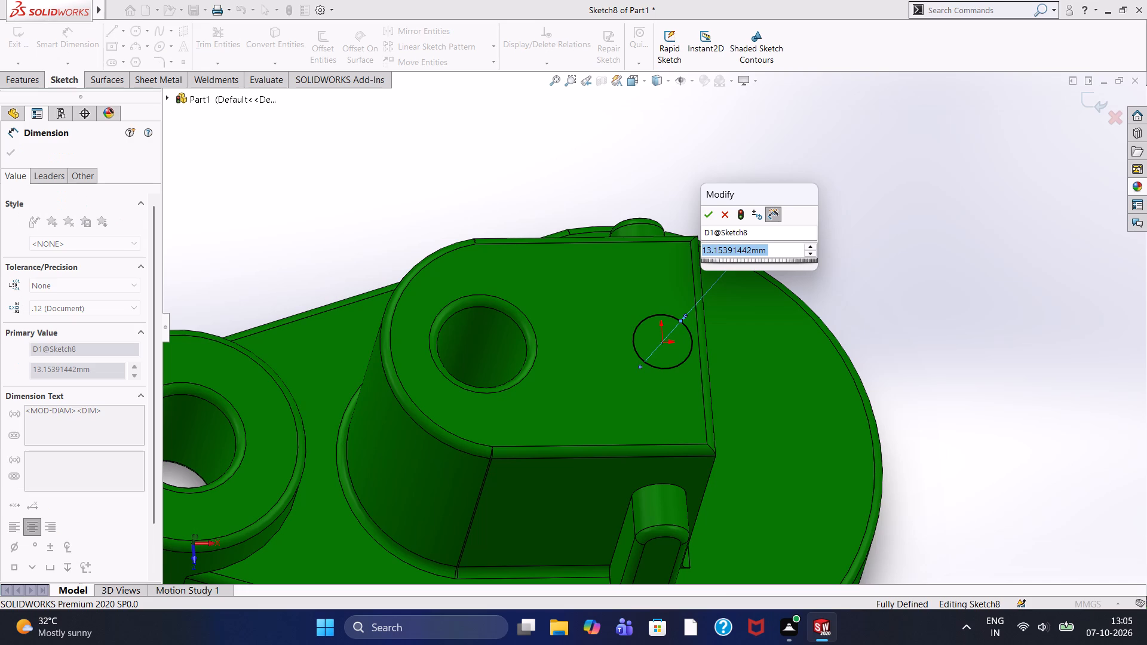
{"action": "type", "text": "14"}
{"action": "key", "text": "Return"}
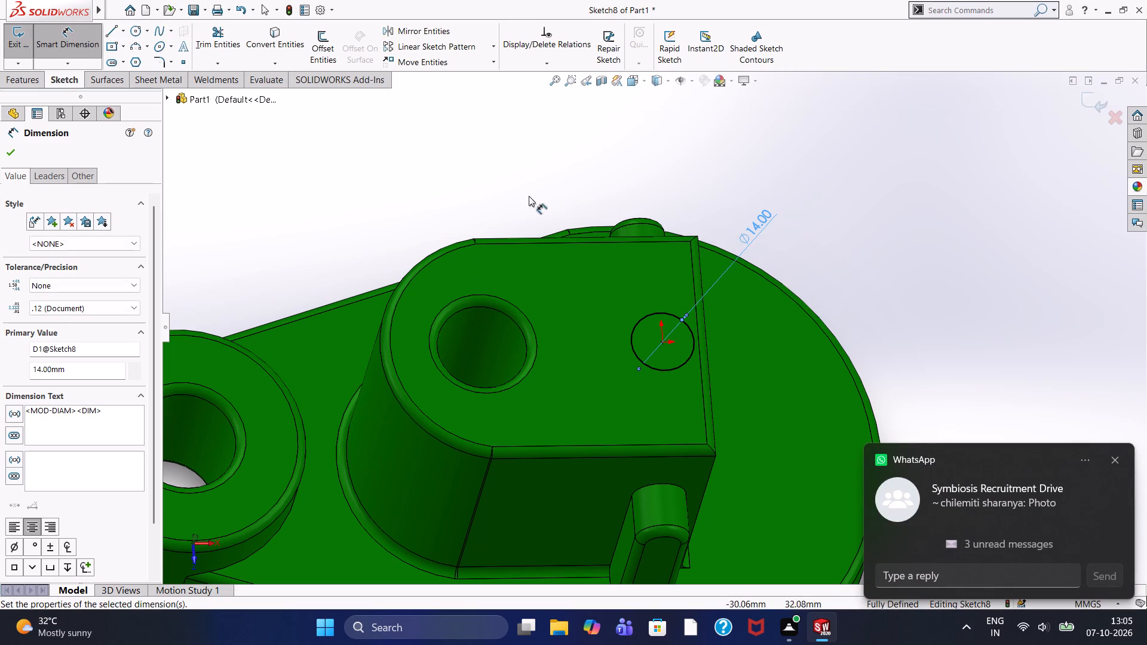
{"action": "left_click", "coordinate": [12, 157]}
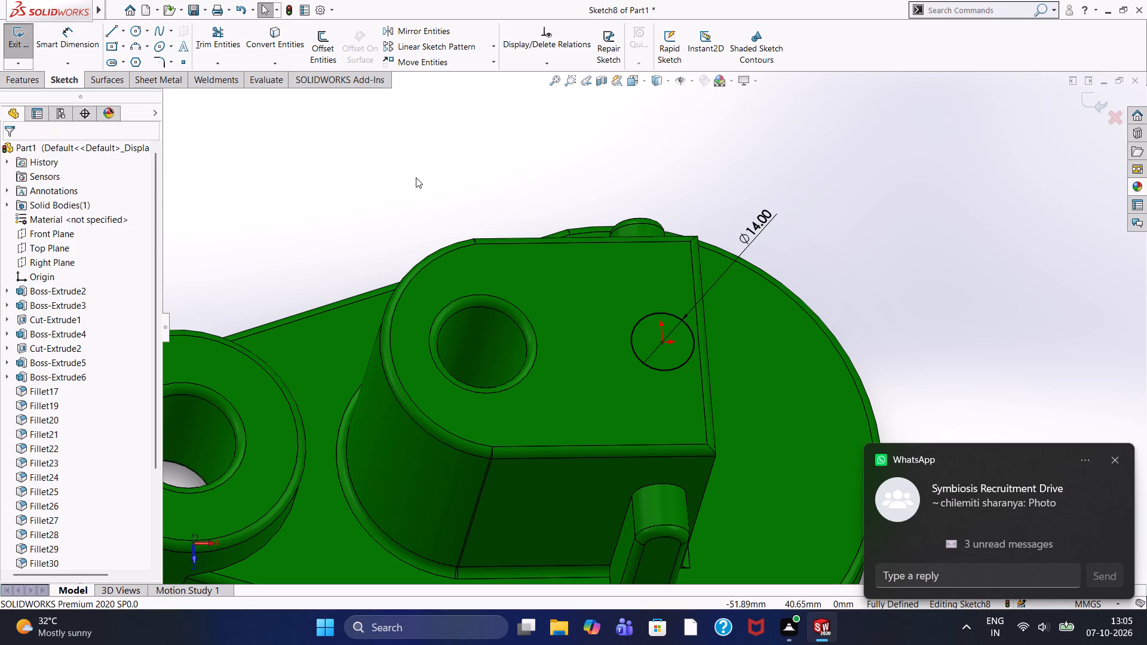
{"action": "left_click", "coordinate": [416, 177]}
{"action": "left_click", "coordinate": [1114, 460]}
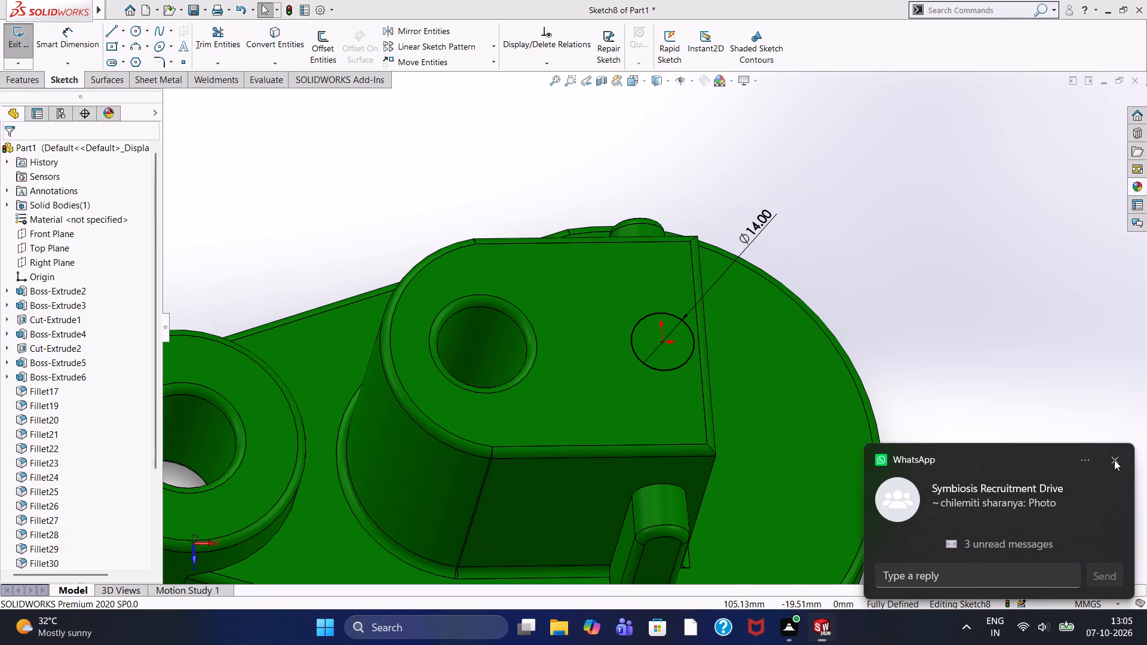
Examine the dimensioned circle's position on the tall boss's top face relative to its flat end and existing hole.
{"action": "middle_click_drag", "start_coordinate": [887, 277], "coordinate": [886, 339]}
{"action": "scroll", "coordinate": [861, 339], "scroll_direction": "up", "scroll_amount": 2}
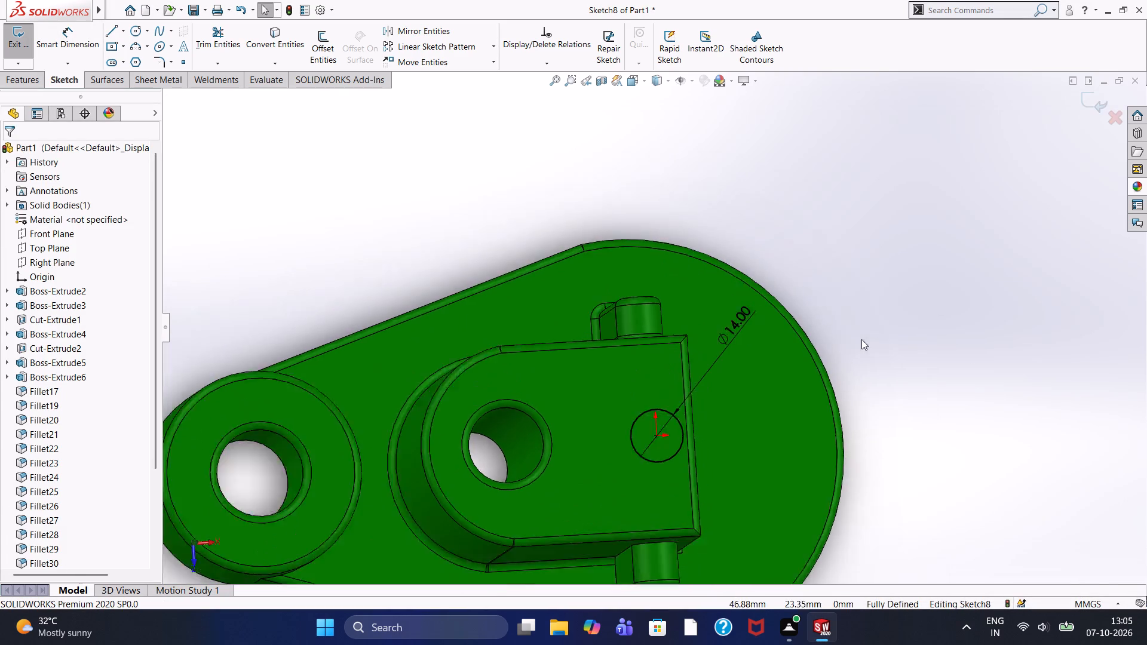
{"action": "scroll", "coordinate": [861, 339], "scroll_direction": "up", "scroll_amount": 2}
{"action": "scroll", "coordinate": [704, 392], "scroll_direction": "up", "scroll_amount": 2}
{"action": "middle_click_drag", "start_coordinate": [836, 360], "coordinate": [785, 386]}
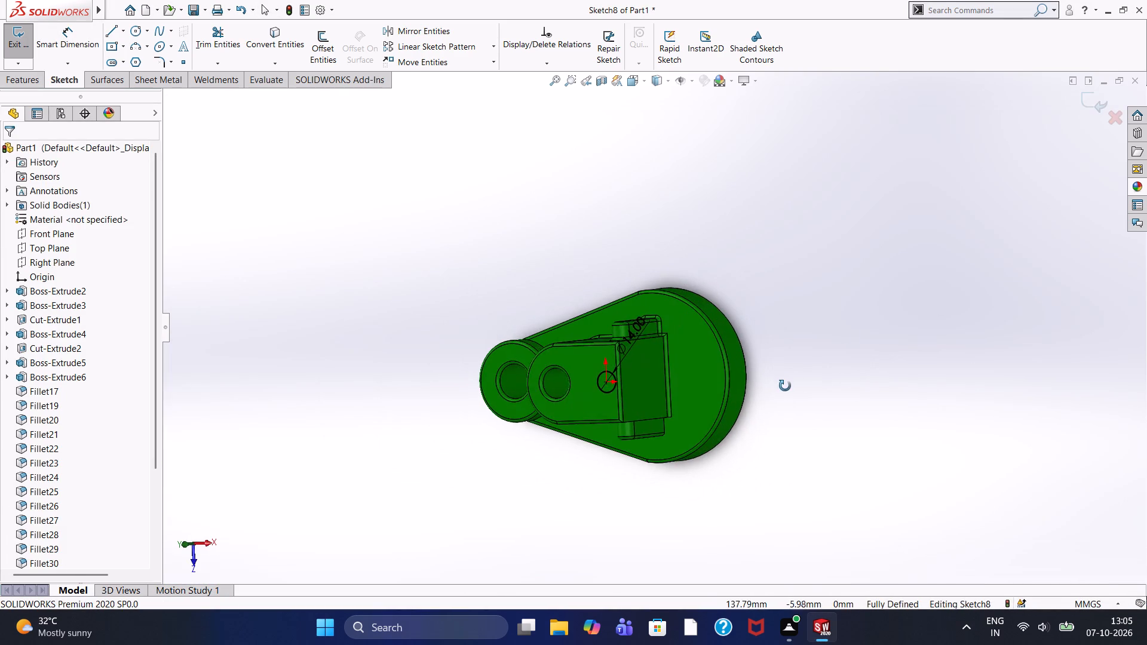
{"action": "middle_click_drag", "start_coordinate": [785, 386], "coordinate": [812, 383]}
{"action": "middle_click_drag", "start_coordinate": [813, 383], "coordinate": [827, 383]}
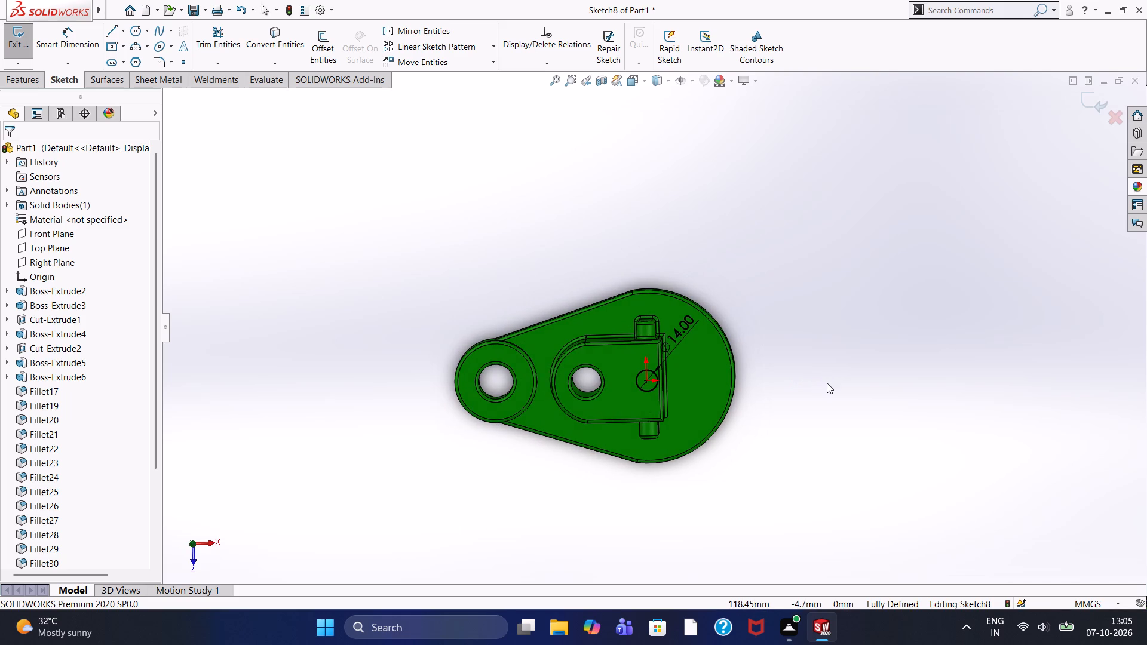
{"action": "scroll", "coordinate": [737, 364], "scroll_direction": "down", "scroll_amount": 2}
{"action": "scroll", "coordinate": [616, 411], "scroll_direction": "up", "scroll_amount": 1}
{"action": "scroll", "coordinate": [616, 411], "scroll_direction": "down", "scroll_amount": 1}
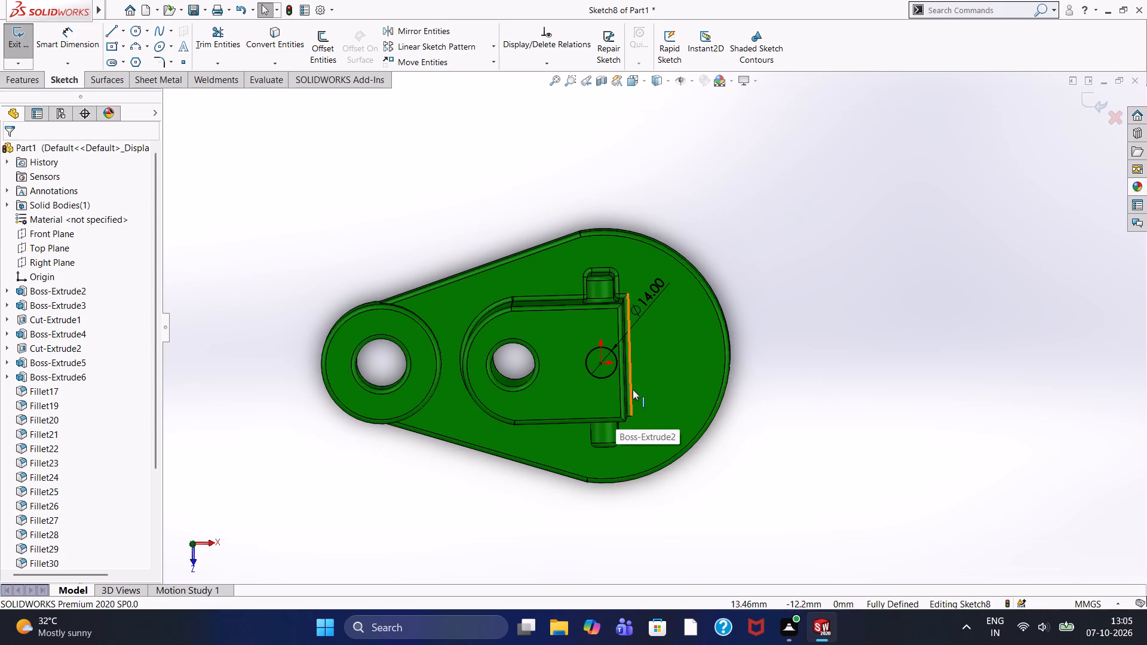
Examine the 14 mm circle on the tall boss's top face from above and from slightly tilted angles.
{"action": "scroll", "coordinate": [634, 389], "scroll_direction": "down", "scroll_amount": 4}
{"action": "scroll", "coordinate": [630, 388], "scroll_direction": "up", "scroll_amount": 3}
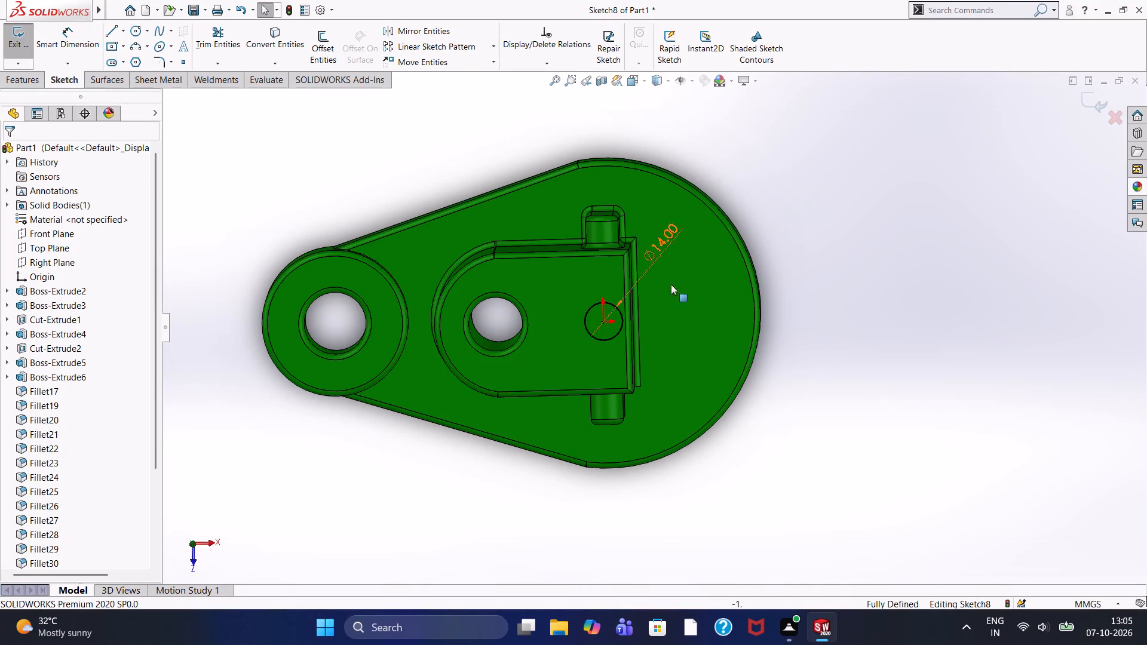
{"action": "middle_click_drag", "start_coordinate": [777, 411], "coordinate": [792, 357]}
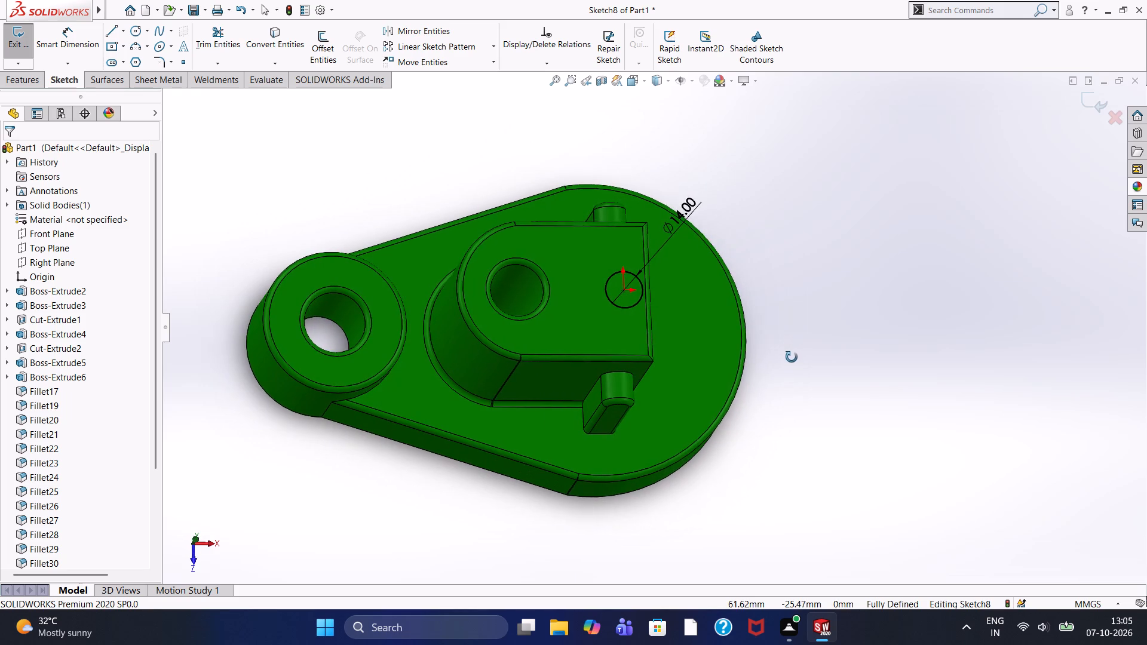
{"action": "middle_click_drag", "start_coordinate": [792, 357], "coordinate": [791, 356]}
{"action": "middle_click", "coordinate": [790, 357]}
{"action": "middle_click_drag", "start_coordinate": [772, 247], "coordinate": [781, 311]}
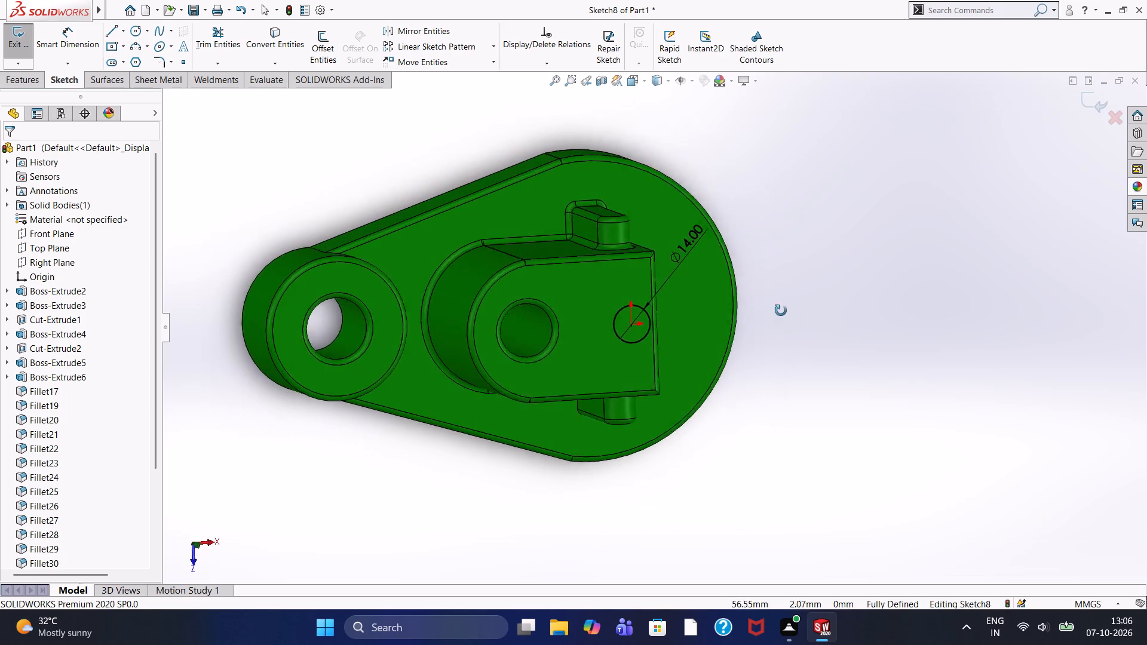
{"action": "middle_click_drag", "start_coordinate": [781, 311], "coordinate": [768, 297]}
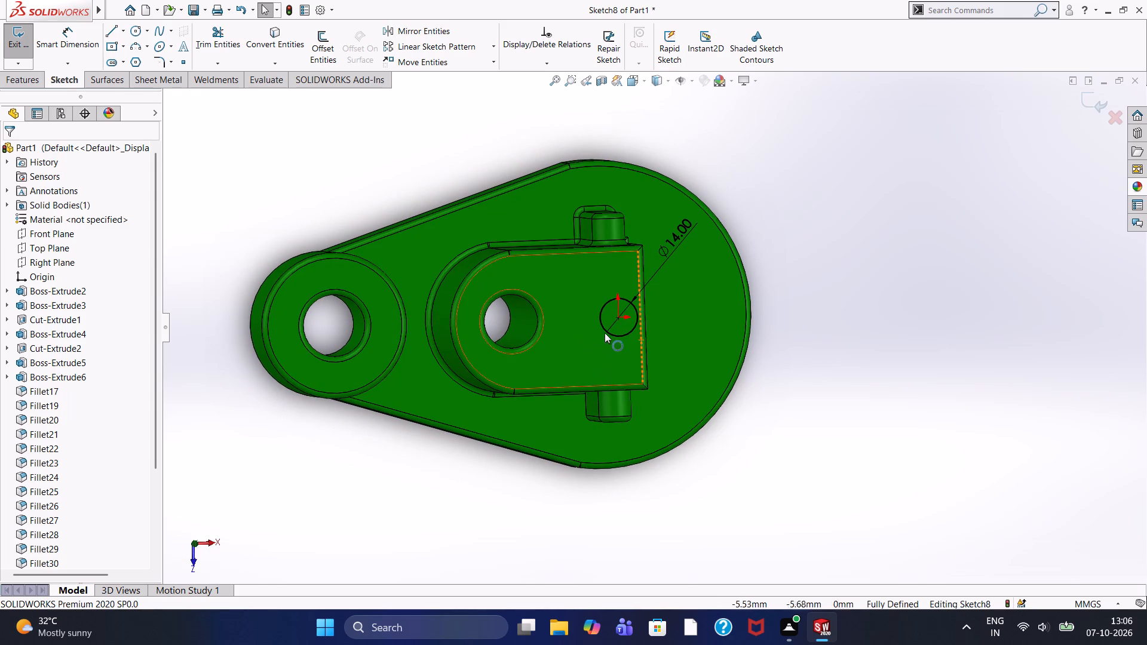
{"action": "scroll", "coordinate": [655, 317], "scroll_direction": "down", "scroll_amount": 2}
{"action": "scroll", "coordinate": [655, 317], "scroll_direction": "up", "scroll_amount": 2}
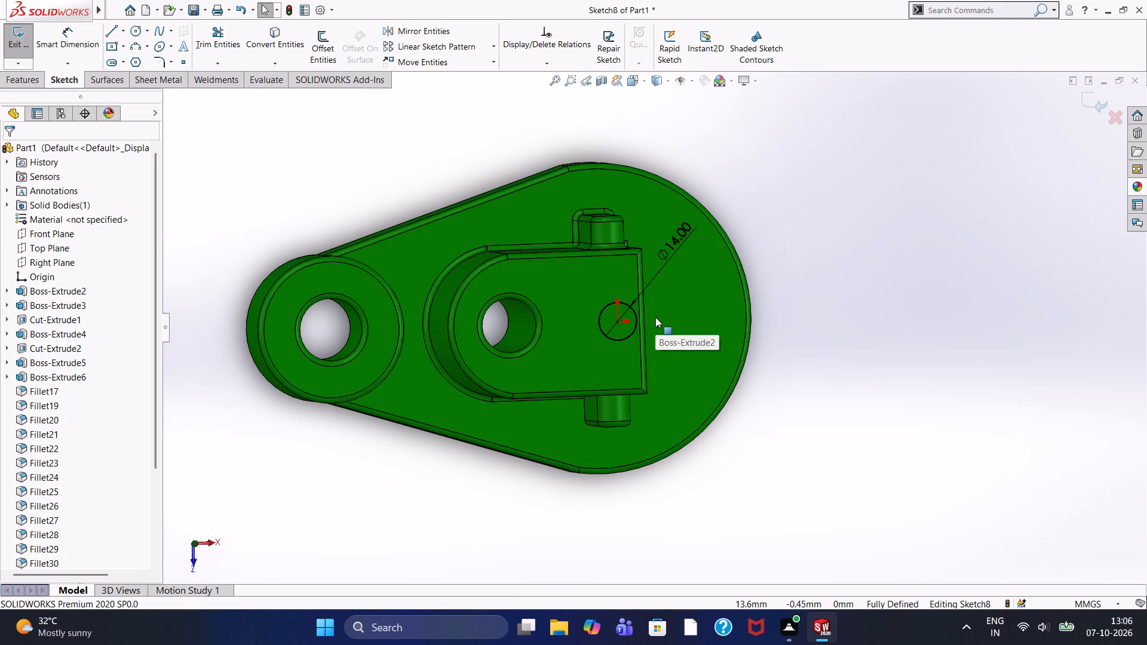
{"action": "scroll", "coordinate": [655, 317], "scroll_direction": "down", "scroll_amount": 2}
{"action": "scroll", "coordinate": [655, 317], "scroll_direction": "up", "scroll_amount": 2}
{"action": "scroll", "coordinate": [655, 317], "scroll_direction": "down", "scroll_amount": 1}
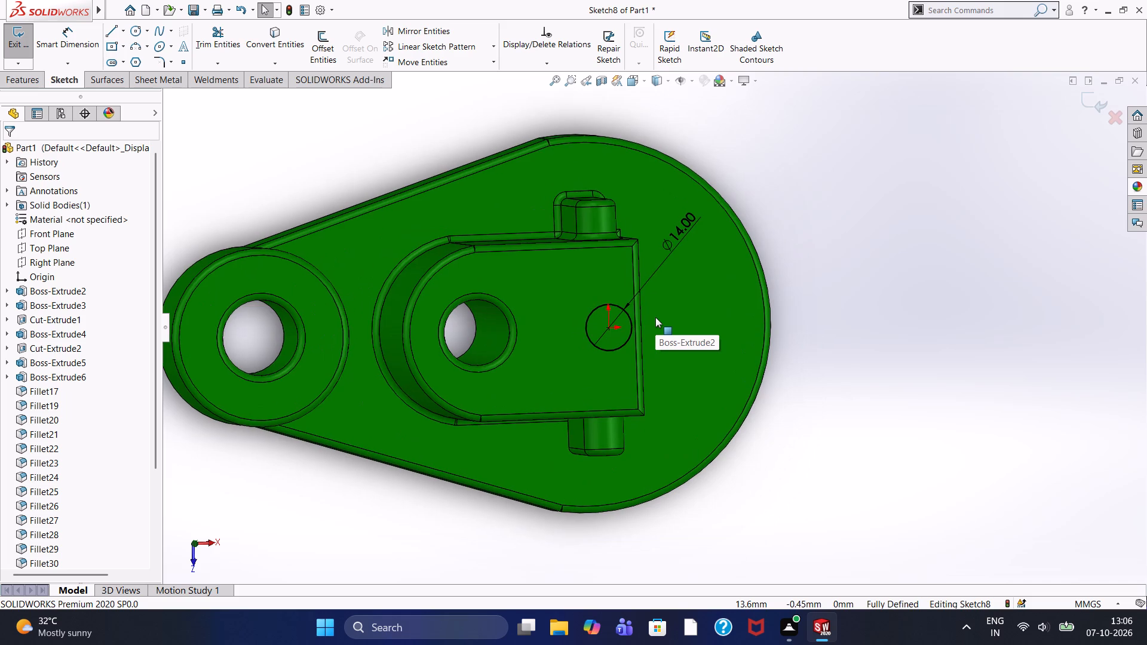
{"action": "scroll", "coordinate": [655, 317], "scroll_direction": "up", "scroll_amount": 1}
{"action": "scroll", "coordinate": [655, 317], "scroll_direction": "down", "scroll_amount": 2}
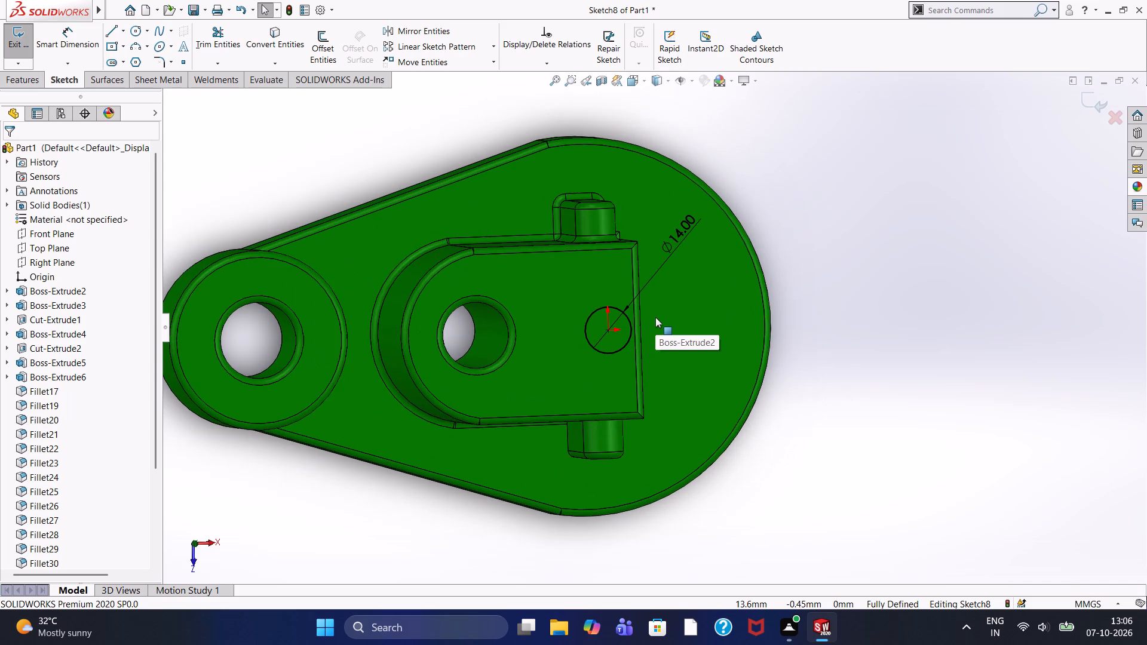
{"action": "scroll", "coordinate": [655, 317], "scroll_direction": "up", "scroll_amount": 1}
{"action": "scroll", "coordinate": [649, 354], "scroll_direction": "down", "scroll_amount": 1}
{"action": "scroll", "coordinate": [681, 366], "scroll_direction": "up", "scroll_amount": 7}
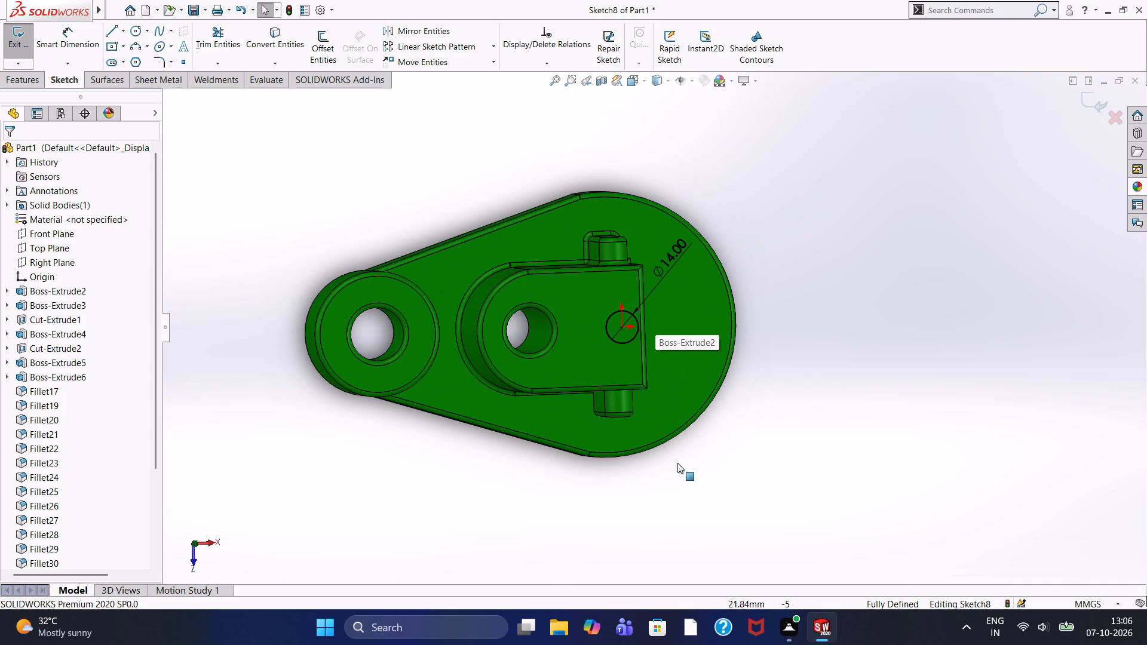
Examine the tall boss obliquely, comparing the sketched circle with the existing hole, flat end and side rib.
{"action": "middle_click_drag", "start_coordinate": [682, 491], "coordinate": [711, 386]}
{"action": "scroll", "coordinate": [710, 386], "scroll_direction": "up", "scroll_amount": 3}
{"action": "middle_click_drag", "start_coordinate": [737, 426], "coordinate": [737, 425]}
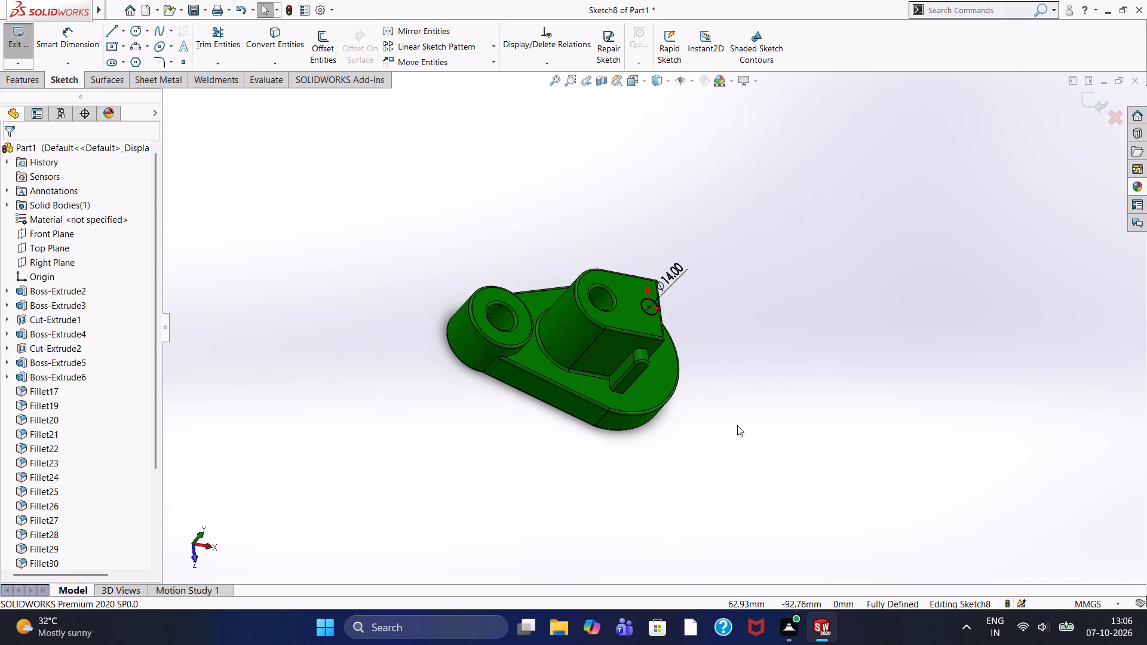
{"action": "middle_click_drag", "start_coordinate": [737, 425], "coordinate": [726, 363]}
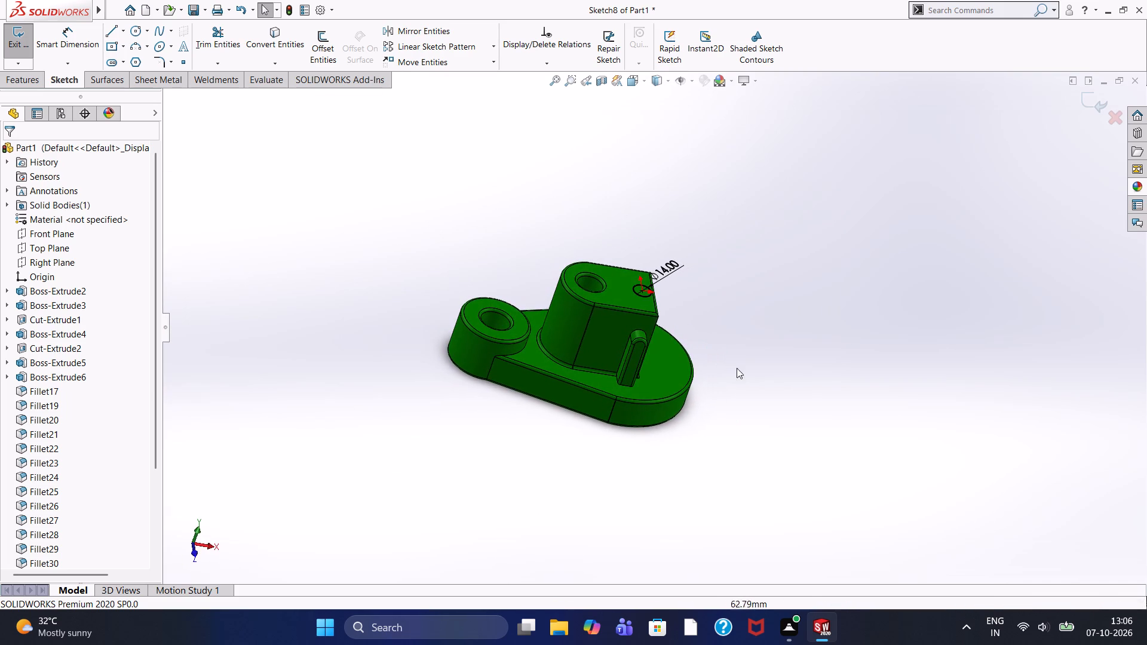
{"action": "scroll", "coordinate": [605, 316], "scroll_direction": "down", "scroll_amount": 2}
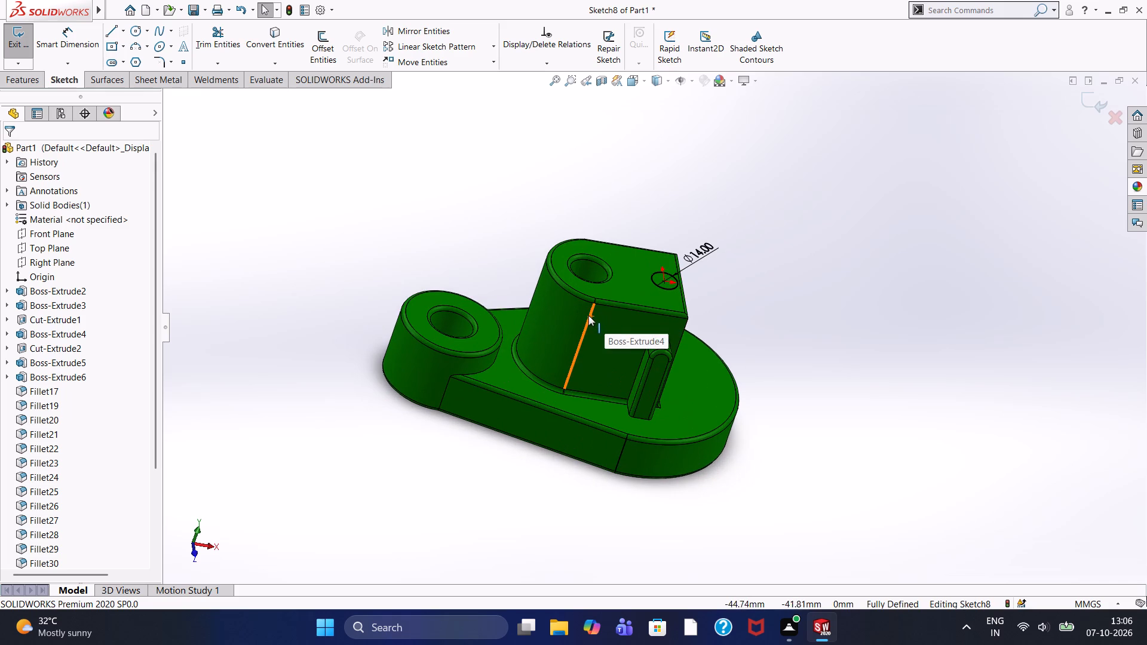
{"action": "scroll", "coordinate": [588, 334], "scroll_direction": "down", "scroll_amount": 2}
{"action": "scroll", "coordinate": [588, 334], "scroll_direction": "up", "scroll_amount": 2}
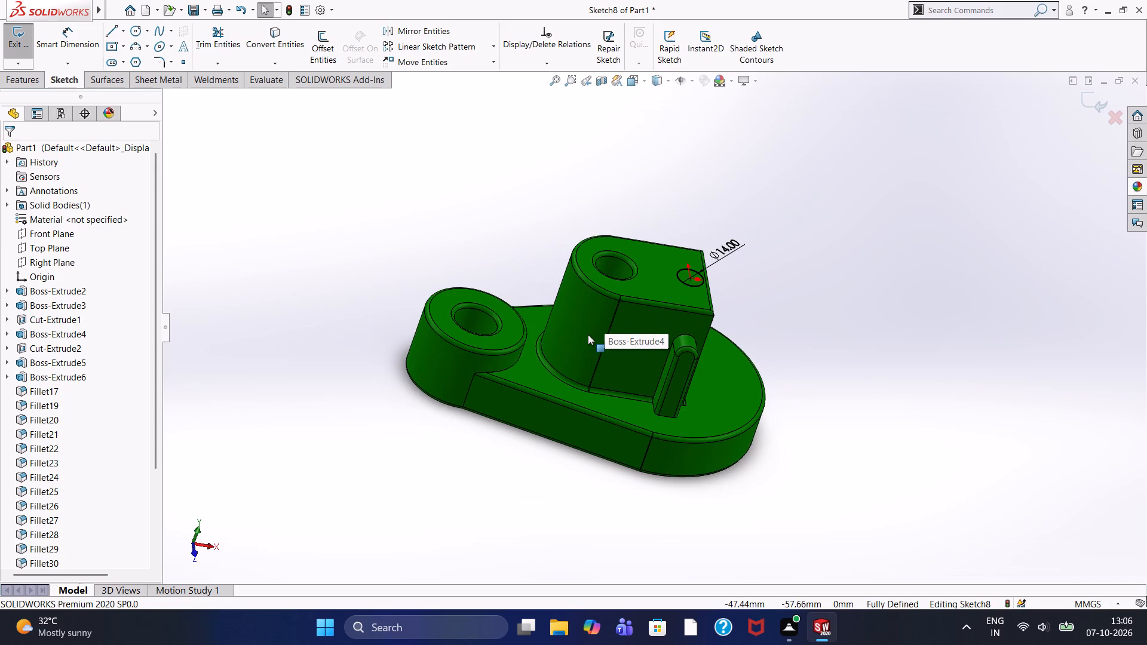
{"action": "scroll", "coordinate": [588, 334], "scroll_direction": "down", "scroll_amount": 1}
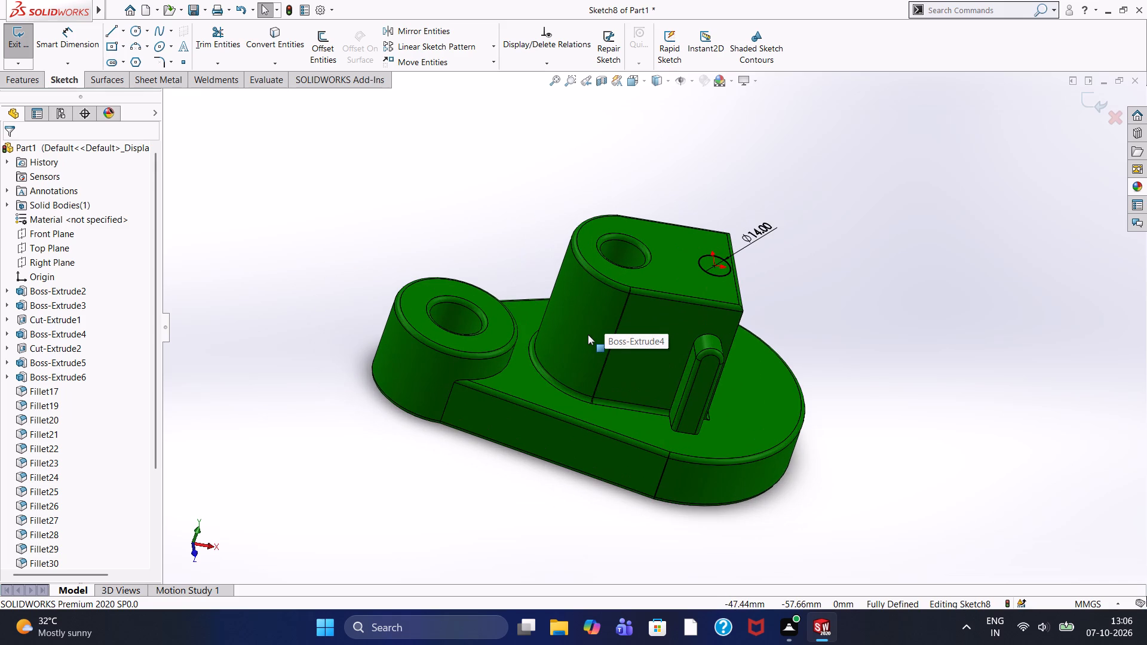
{"action": "scroll", "coordinate": [589, 334], "scroll_direction": "up", "scroll_amount": 1}
{"action": "scroll", "coordinate": [589, 335], "scroll_direction": "down", "scroll_amount": 2}
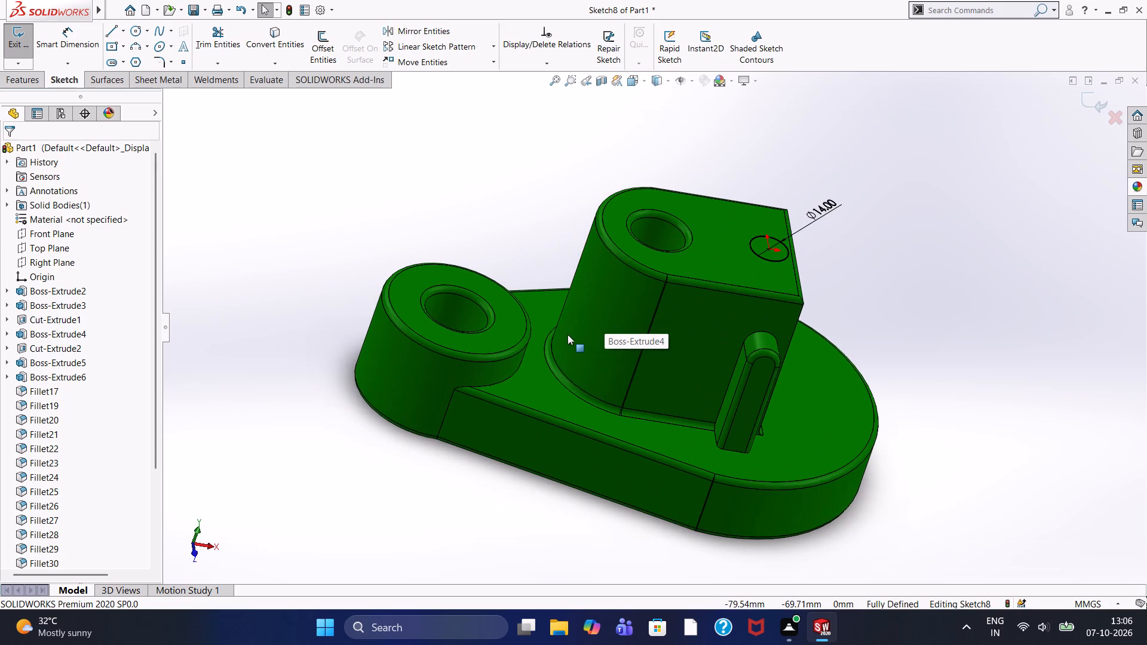
{"action": "scroll", "coordinate": [568, 334], "scroll_direction": "up", "scroll_amount": 1}
{"action": "scroll", "coordinate": [568, 334], "scroll_direction": "down", "scroll_amount": 1}
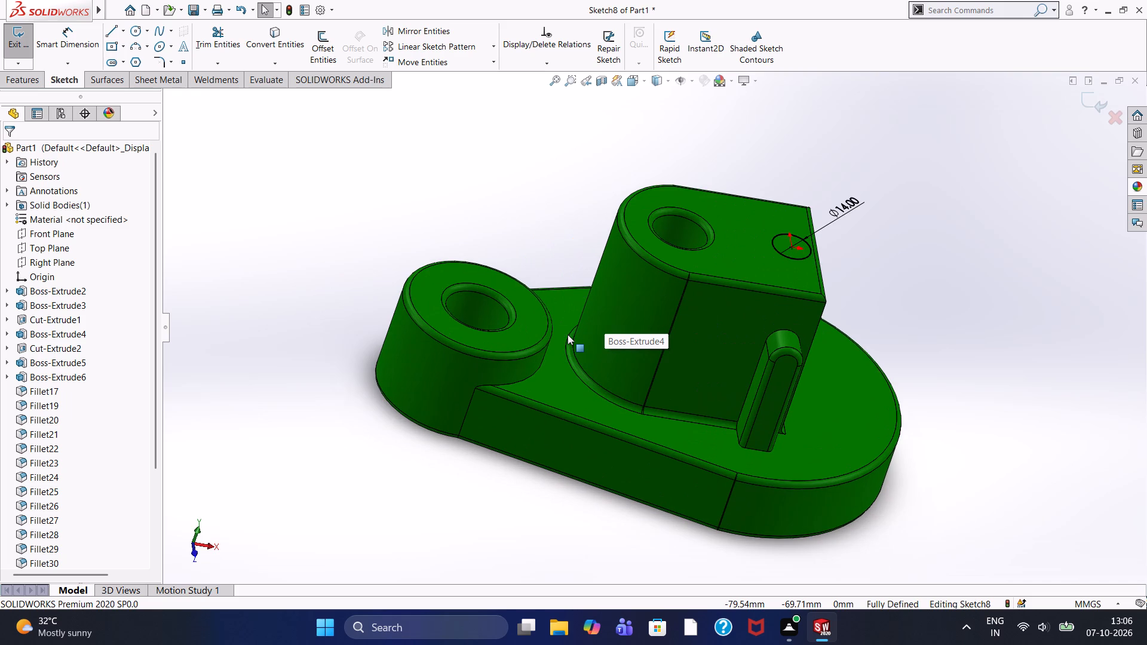
{"action": "scroll", "coordinate": [568, 334], "scroll_direction": "up", "scroll_amount": 2}
{"action": "scroll", "coordinate": [566, 334], "scroll_direction": "down", "scroll_amount": 2}
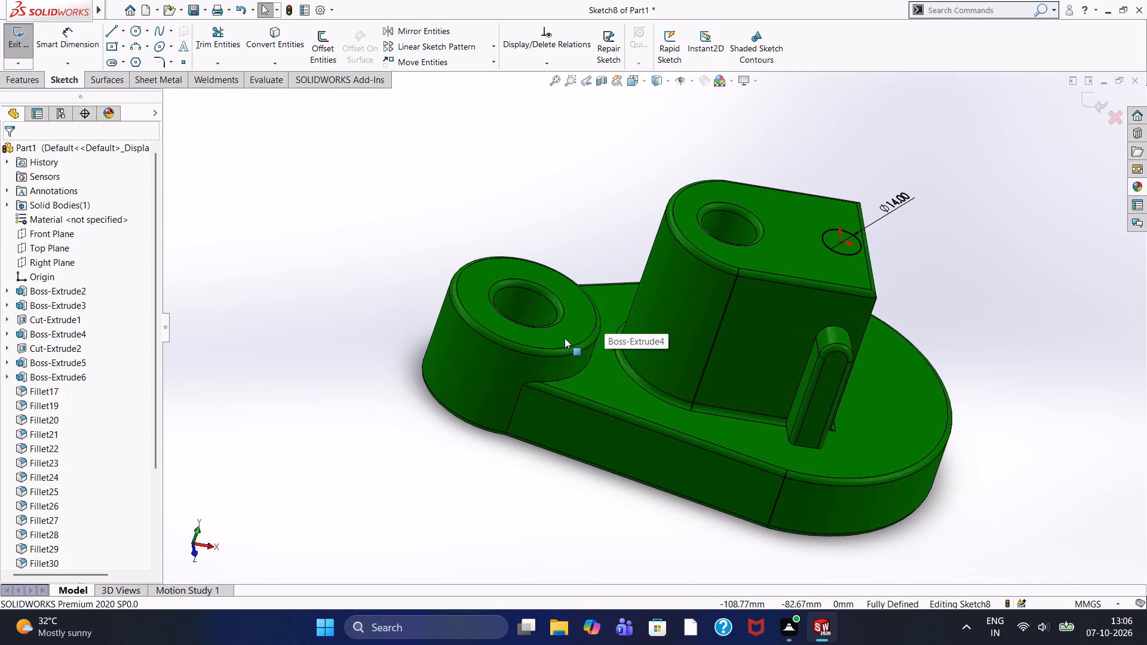
{"action": "scroll", "coordinate": [640, 293], "scroll_direction": "down", "scroll_amount": 2}
{"action": "scroll", "coordinate": [640, 293], "scroll_direction": "up", "scroll_amount": 1}
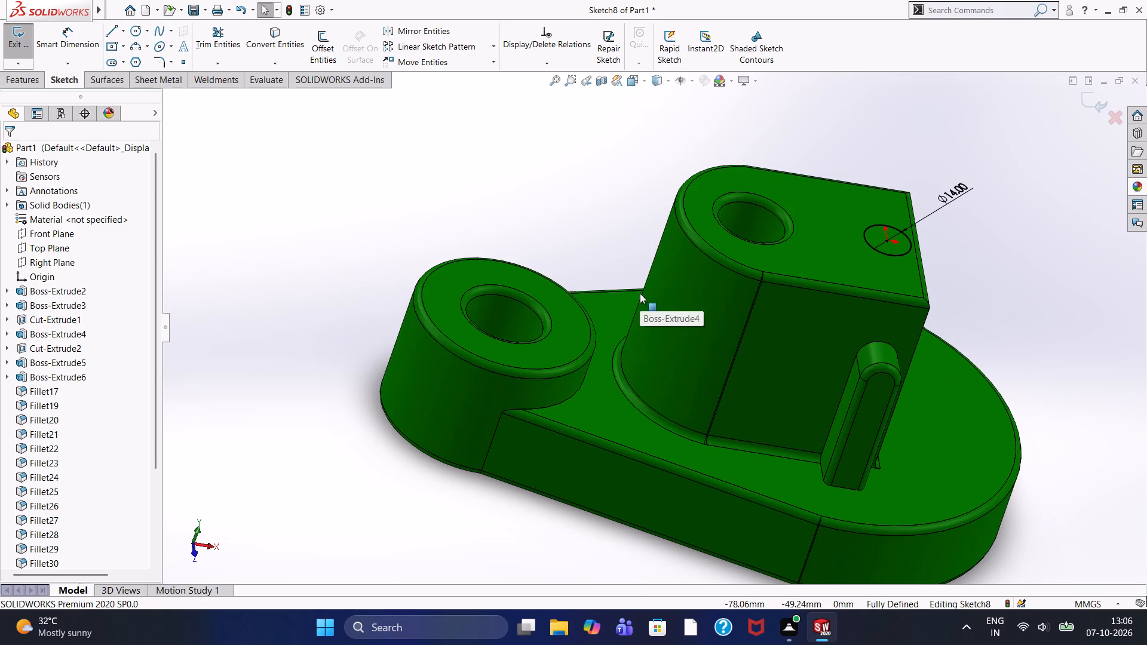
{"action": "scroll", "coordinate": [640, 293], "scroll_direction": "up", "scroll_amount": 2}
{"action": "scroll", "coordinate": [640, 293], "scroll_direction": "down", "scroll_amount": 2}
{"action": "scroll", "coordinate": [640, 293], "scroll_direction": "up", "scroll_amount": 2}
{"action": "scroll", "coordinate": [640, 293], "scroll_direction": "down", "scroll_amount": 2}
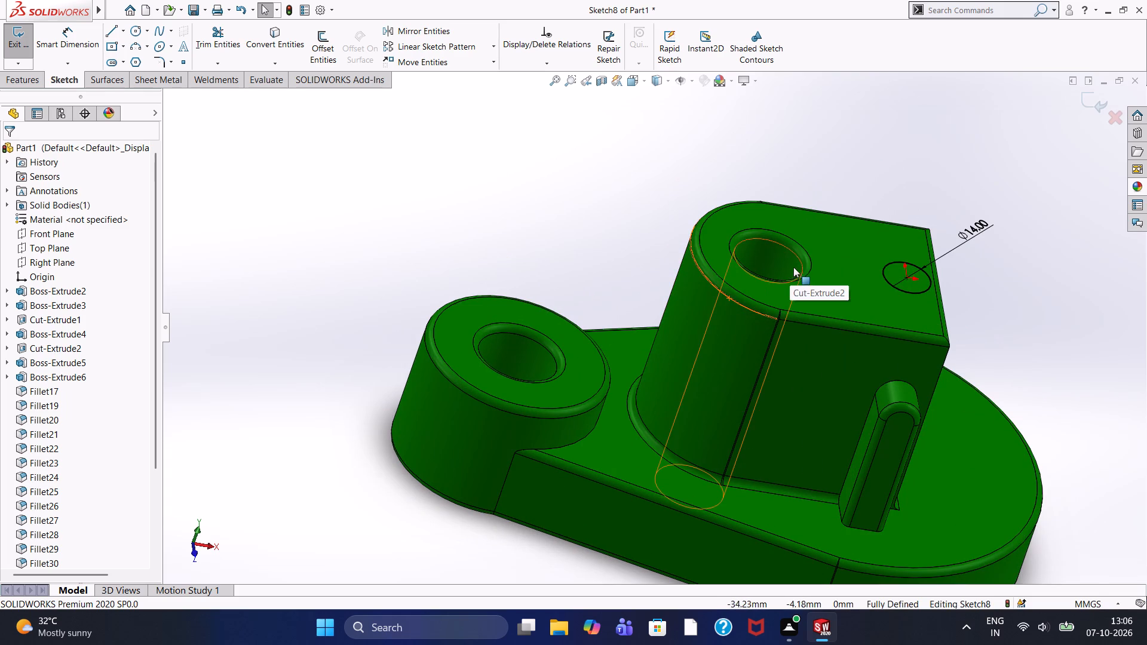
{"action": "scroll", "coordinate": [845, 260], "scroll_direction": "up", "scroll_amount": 1}
{"action": "scroll", "coordinate": [864, 254], "scroll_direction": "down", "scroll_amount": 2}
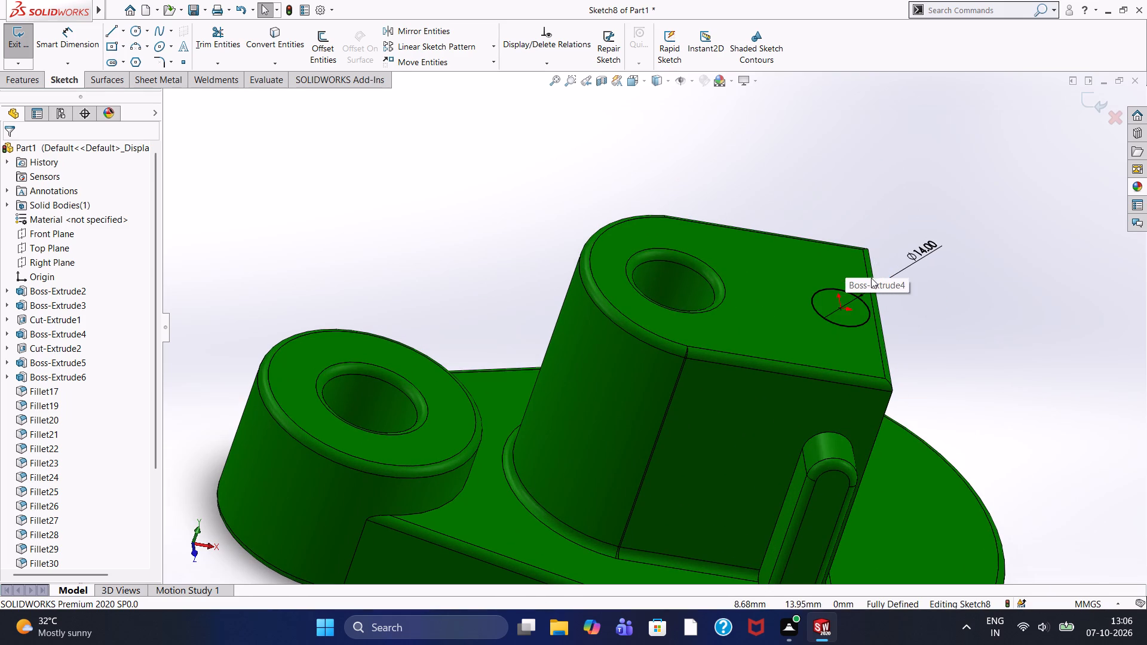
{"action": "scroll", "coordinate": [909, 315], "scroll_direction": "up", "scroll_amount": 2}
{"action": "scroll", "coordinate": [952, 360], "scroll_direction": "down", "scroll_amount": 1}
{"action": "scroll", "coordinate": [959, 354], "scroll_direction": "up", "scroll_amount": 5}
{"action": "scroll", "coordinate": [968, 358], "scroll_direction": "down", "scroll_amount": 1}
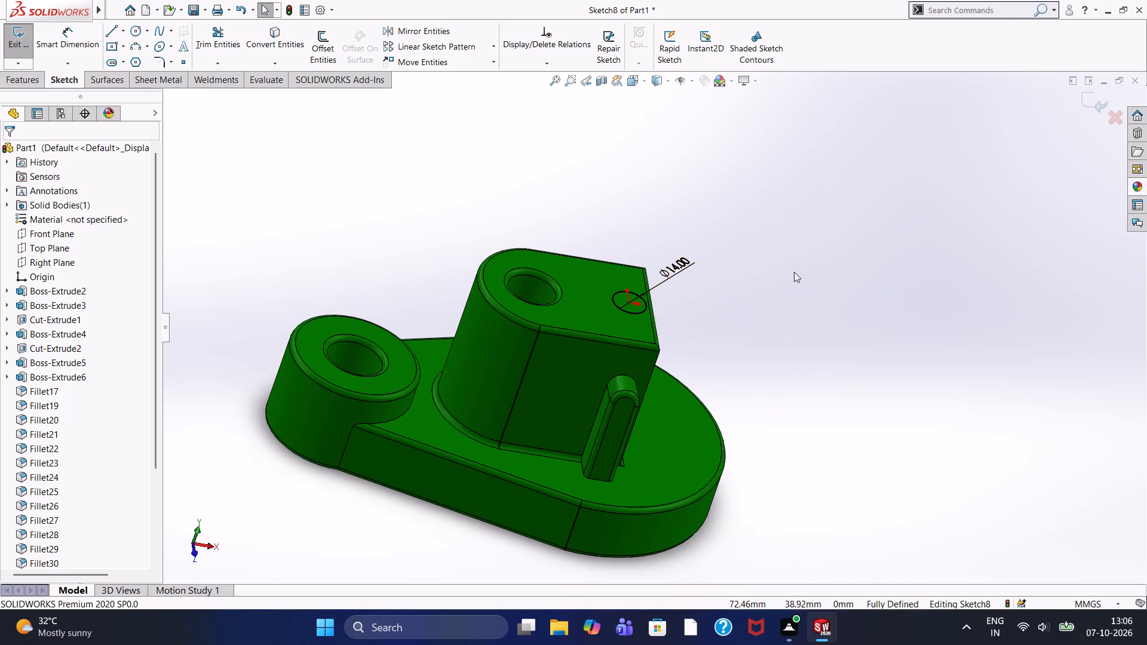
Examine the bracket from above, checking the sketched circle's placement against the holes in both bosses.
{"action": "middle_click_drag", "start_coordinate": [799, 269], "coordinate": [774, 400]}
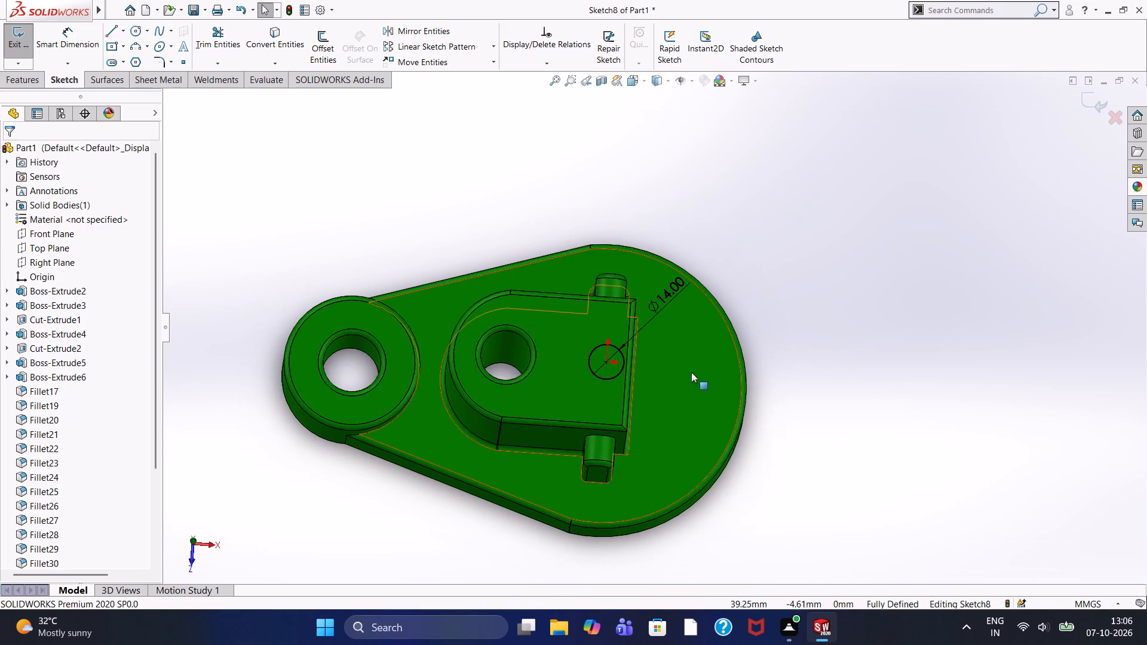
{"action": "scroll", "coordinate": [683, 364], "scroll_direction": "down", "scroll_amount": 4}
{"action": "scroll", "coordinate": [539, 393], "scroll_direction": "up", "scroll_amount": 2}
{"action": "scroll", "coordinate": [527, 275], "scroll_direction": "up", "scroll_amount": 3}
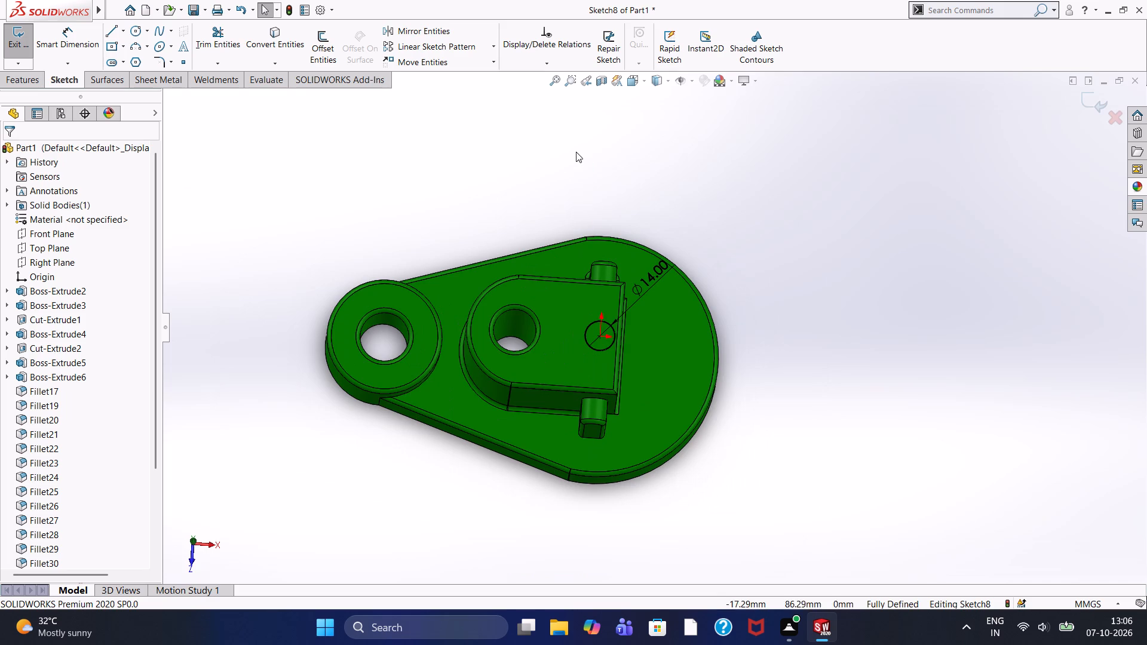
{"action": "middle_click_drag", "start_coordinate": [576, 152], "coordinate": [577, 178]}
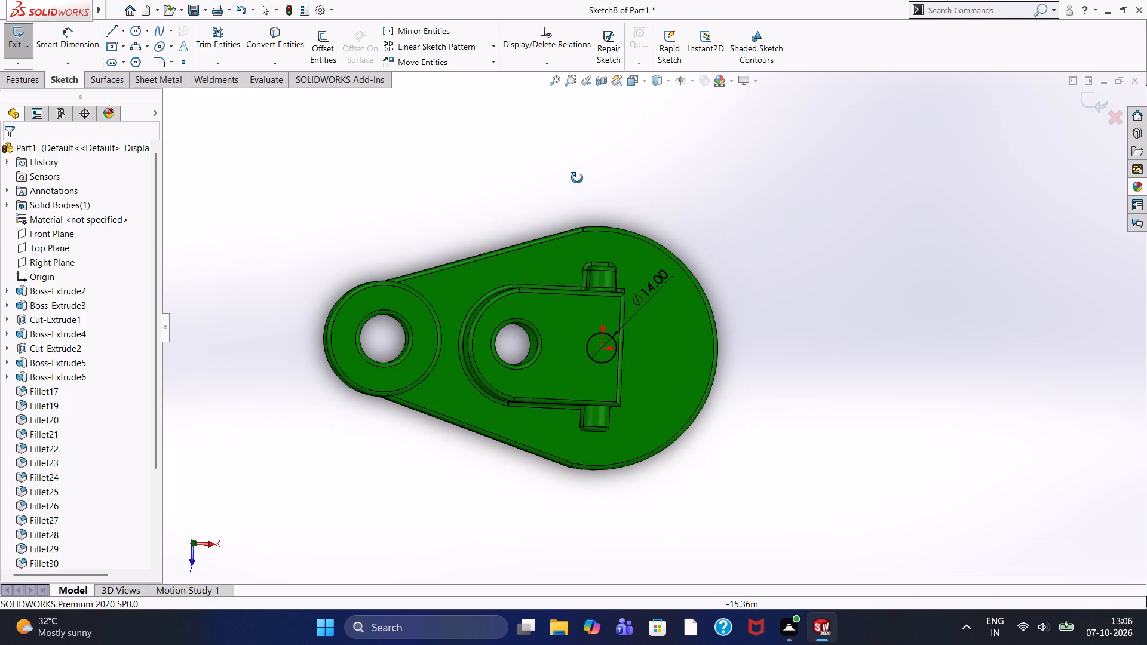
{"action": "middle_click_drag", "start_coordinate": [577, 178], "coordinate": [574, 179]}
{"action": "scroll", "coordinate": [551, 336], "scroll_direction": "down", "scroll_amount": 4}
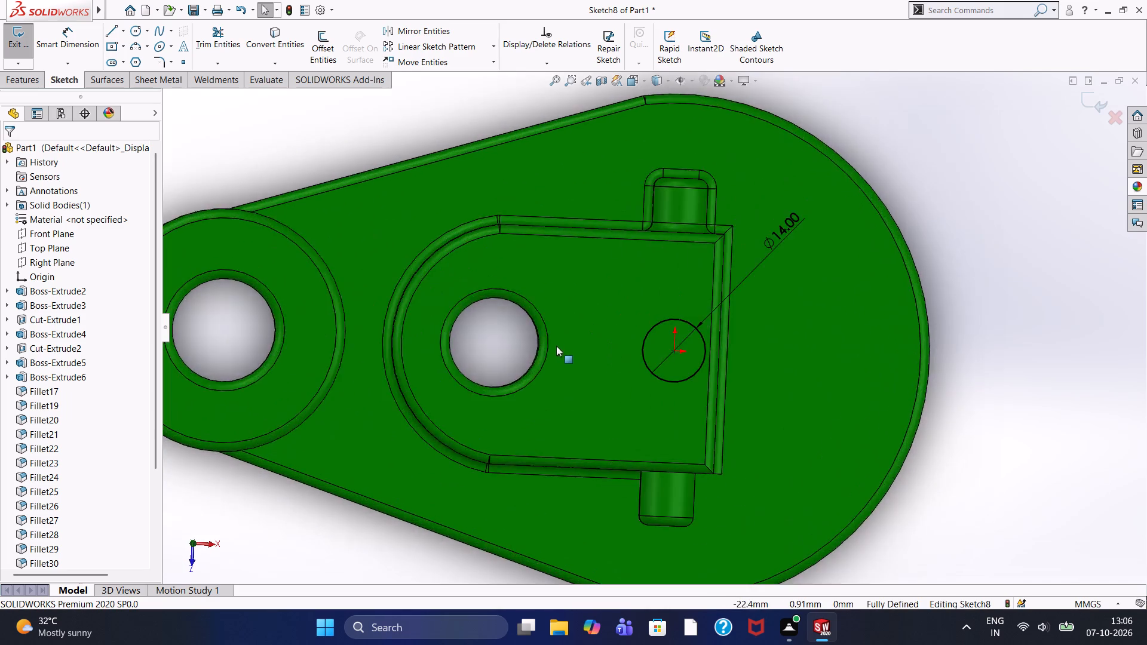
{"action": "scroll", "coordinate": [543, 333], "scroll_direction": "up", "scroll_amount": 2}
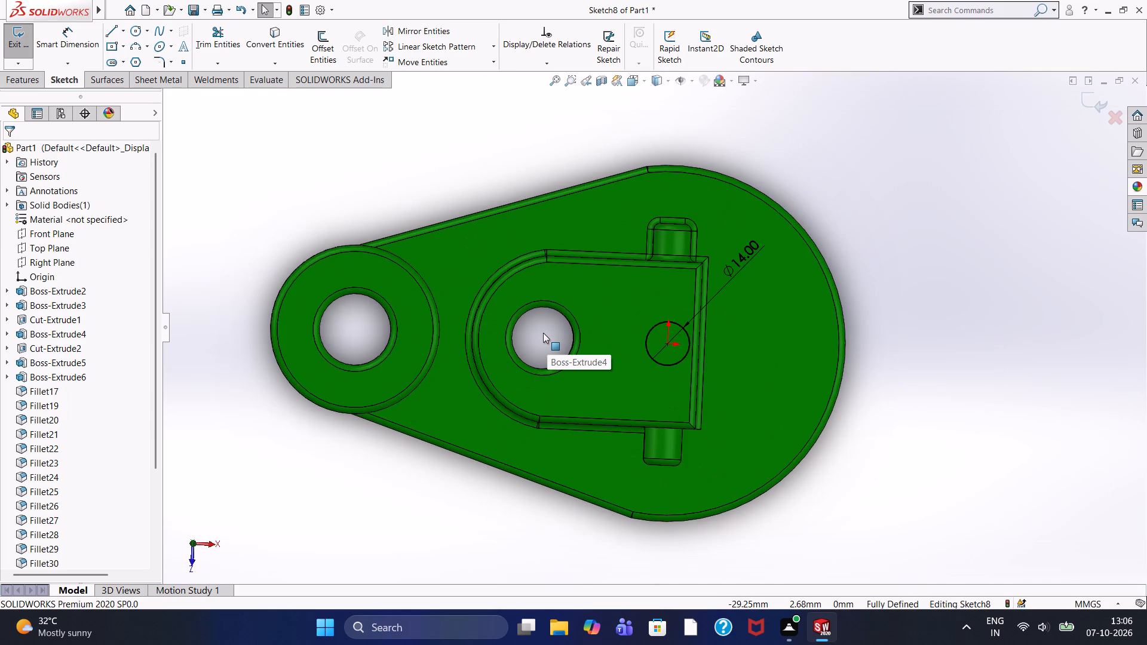
{"action": "scroll", "coordinate": [553, 327], "scroll_direction": "up", "scroll_amount": 2}
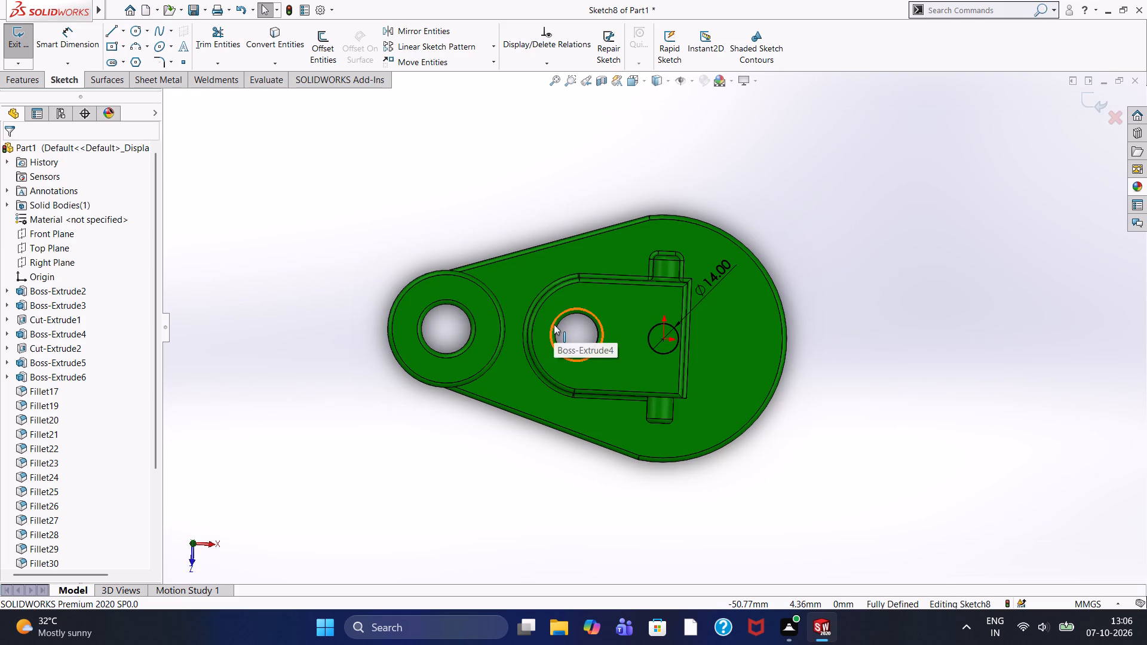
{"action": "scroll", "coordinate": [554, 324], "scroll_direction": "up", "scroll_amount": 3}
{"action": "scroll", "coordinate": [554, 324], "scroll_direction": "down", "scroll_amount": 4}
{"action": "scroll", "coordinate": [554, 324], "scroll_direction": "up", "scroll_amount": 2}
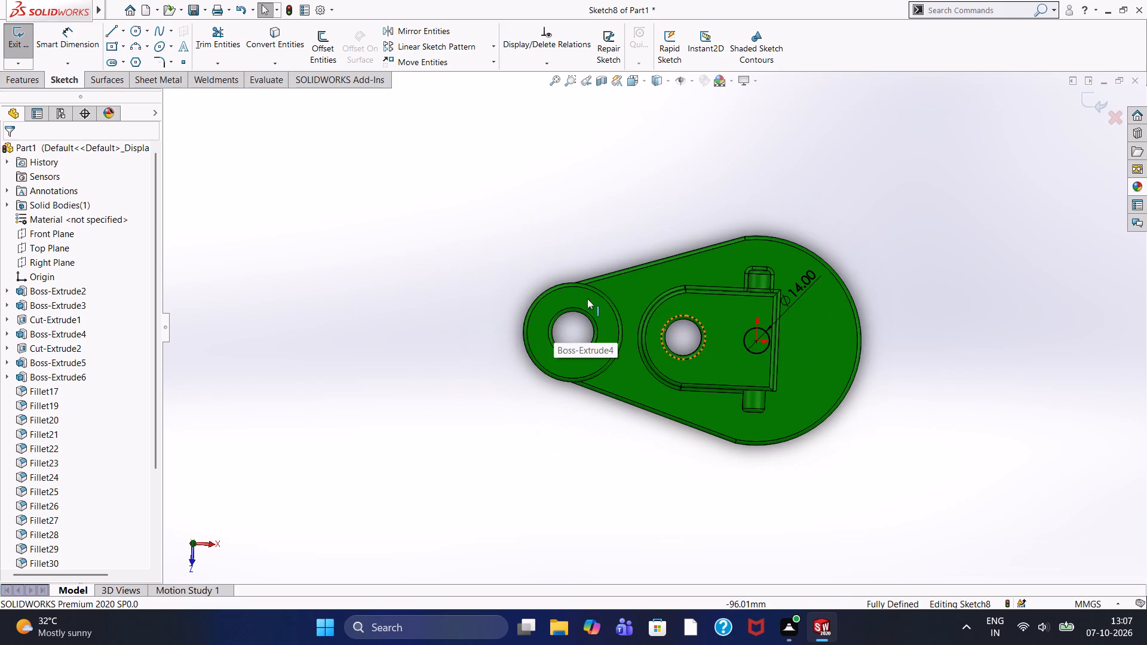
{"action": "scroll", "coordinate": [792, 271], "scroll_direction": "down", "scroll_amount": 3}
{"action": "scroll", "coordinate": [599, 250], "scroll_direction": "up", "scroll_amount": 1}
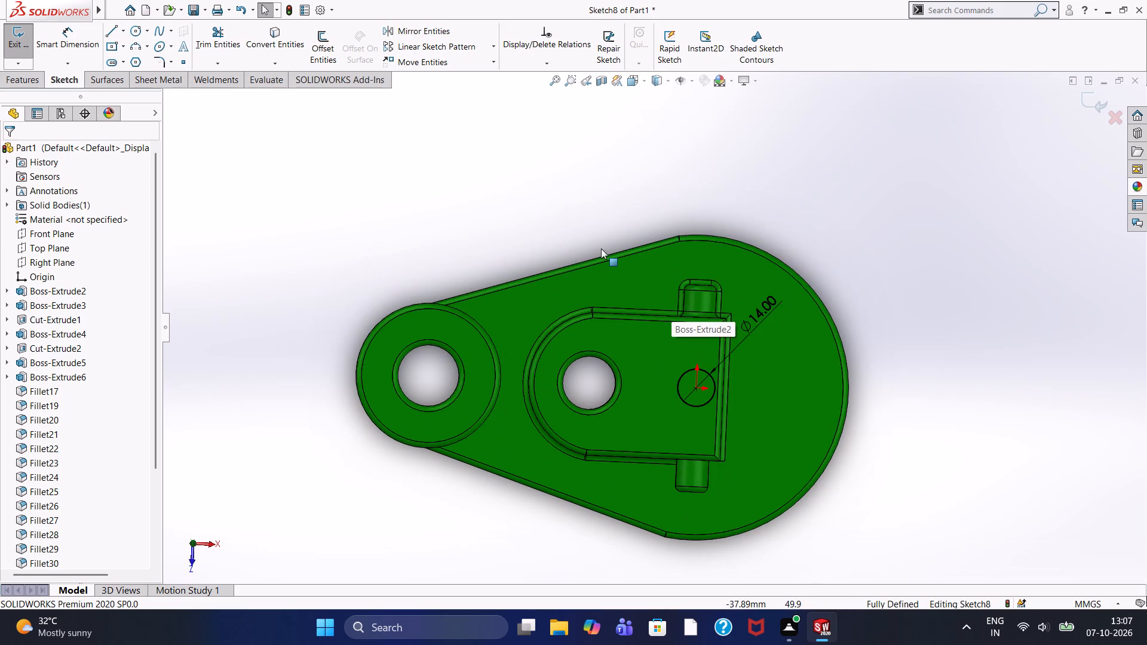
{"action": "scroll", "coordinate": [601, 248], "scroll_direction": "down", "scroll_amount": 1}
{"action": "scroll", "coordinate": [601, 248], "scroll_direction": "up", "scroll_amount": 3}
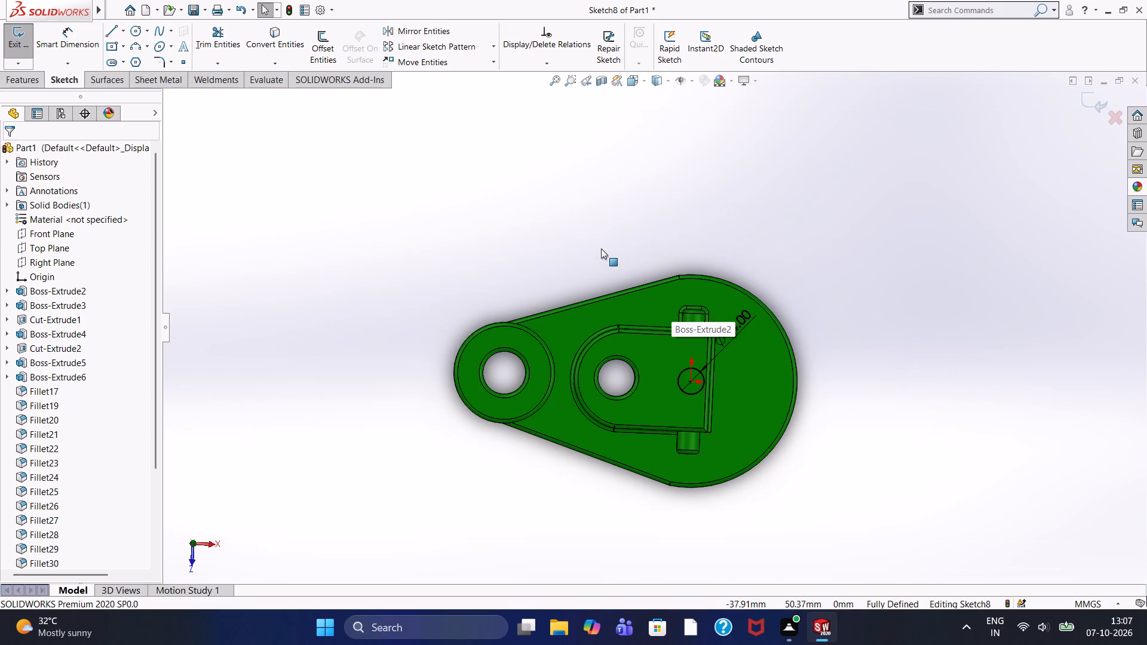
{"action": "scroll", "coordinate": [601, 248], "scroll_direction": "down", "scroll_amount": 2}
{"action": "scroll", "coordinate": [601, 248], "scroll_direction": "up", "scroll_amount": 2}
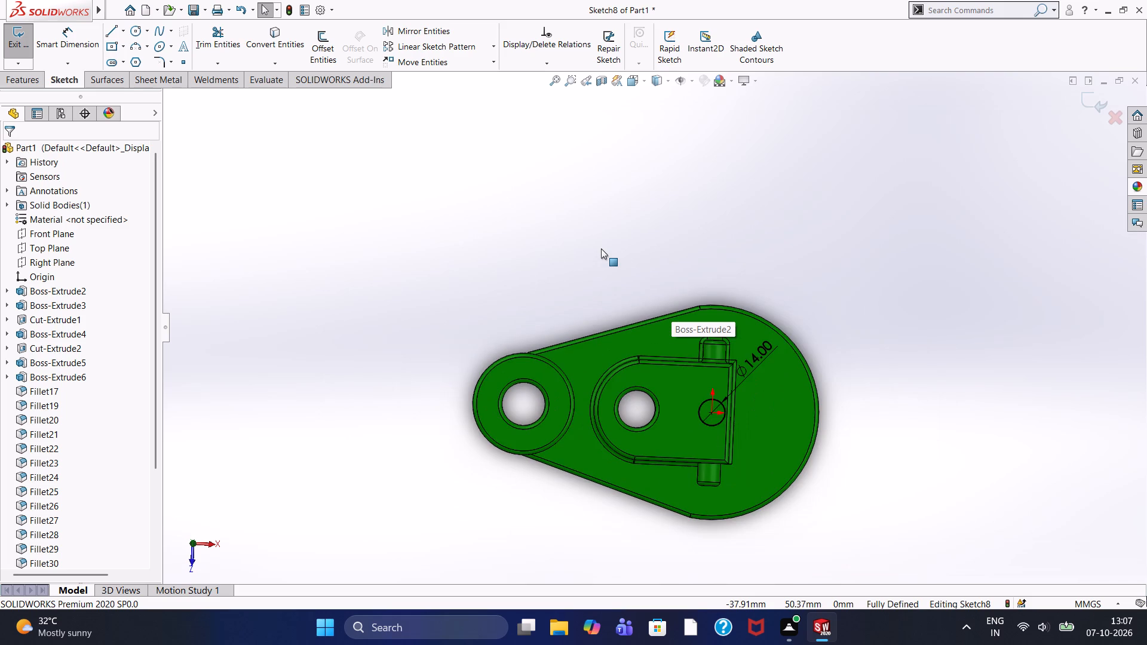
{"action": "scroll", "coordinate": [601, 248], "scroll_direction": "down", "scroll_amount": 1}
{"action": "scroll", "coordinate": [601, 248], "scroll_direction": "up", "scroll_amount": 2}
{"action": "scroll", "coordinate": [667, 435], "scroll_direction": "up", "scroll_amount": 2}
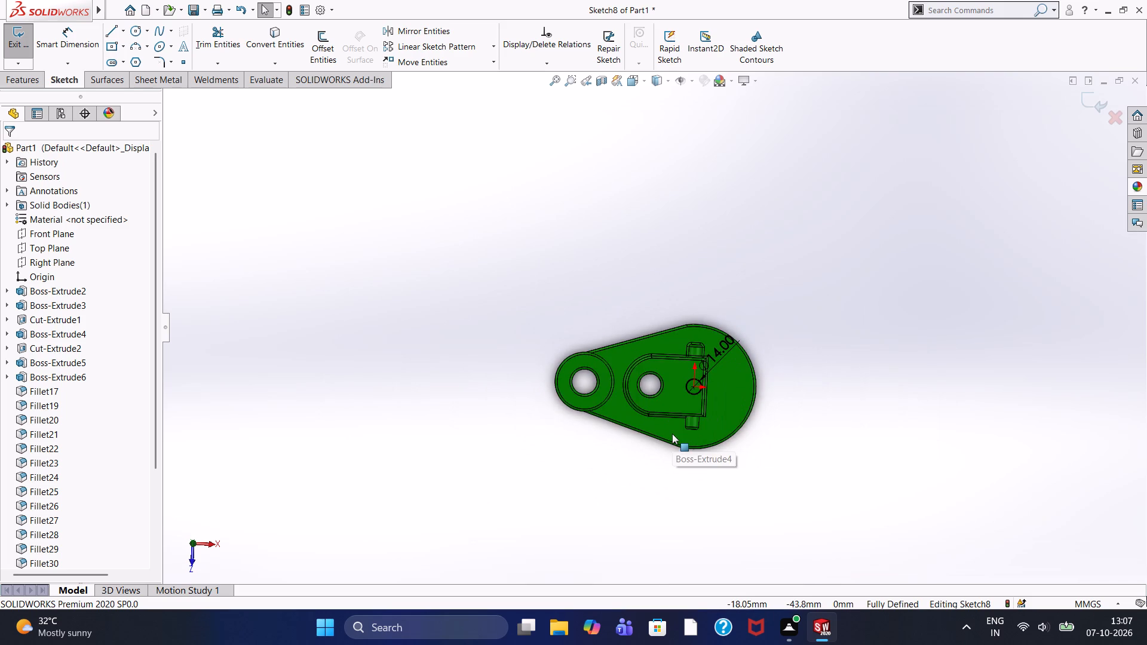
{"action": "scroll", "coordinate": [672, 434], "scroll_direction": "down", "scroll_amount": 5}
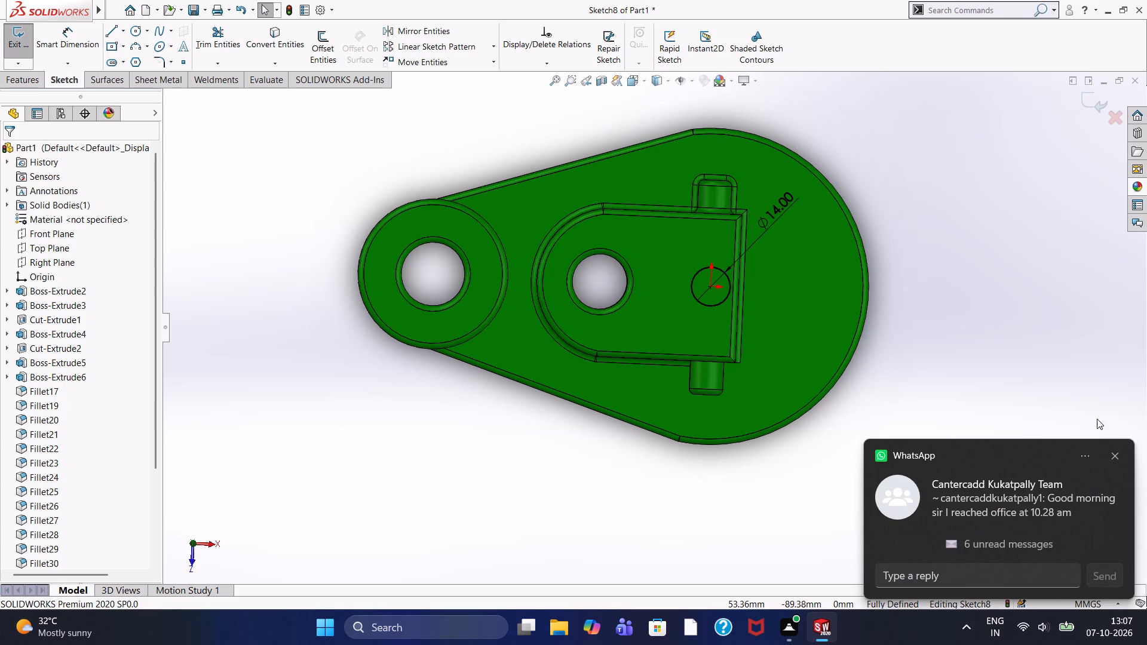
Dismiss the chat notification.
{"action": "left_click", "coordinate": [1111, 461]}
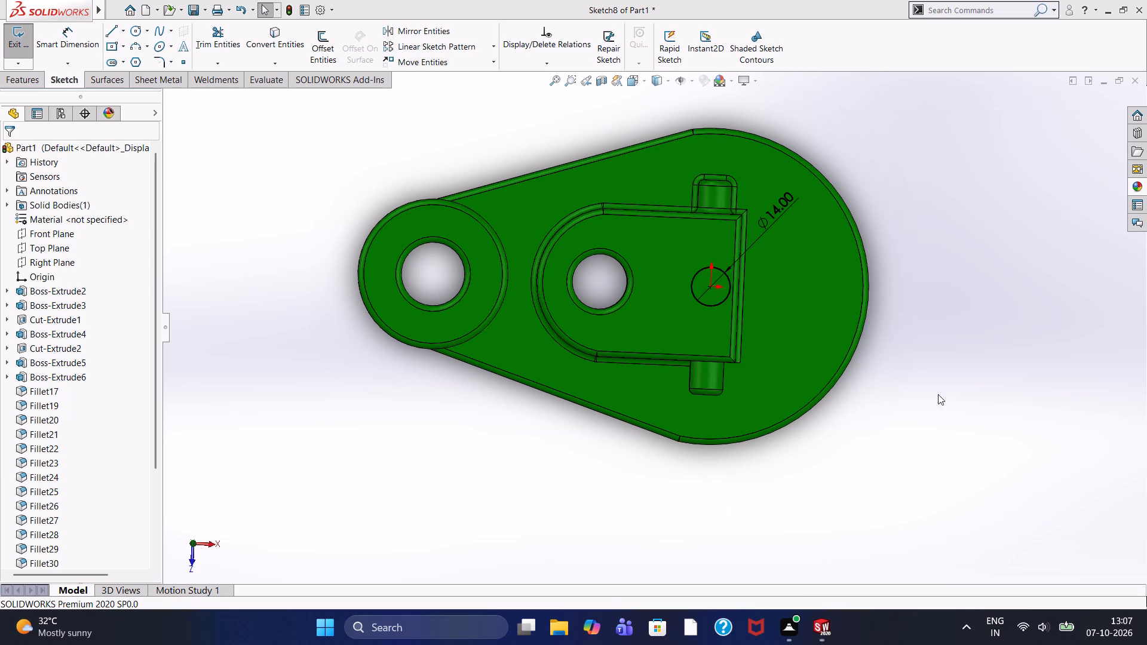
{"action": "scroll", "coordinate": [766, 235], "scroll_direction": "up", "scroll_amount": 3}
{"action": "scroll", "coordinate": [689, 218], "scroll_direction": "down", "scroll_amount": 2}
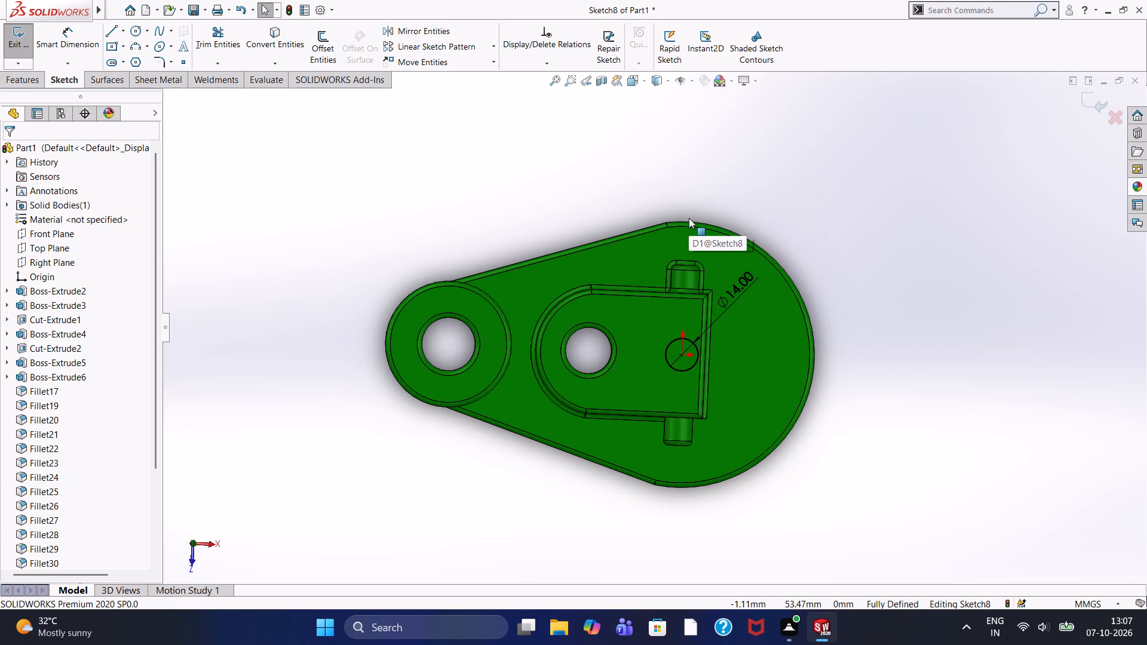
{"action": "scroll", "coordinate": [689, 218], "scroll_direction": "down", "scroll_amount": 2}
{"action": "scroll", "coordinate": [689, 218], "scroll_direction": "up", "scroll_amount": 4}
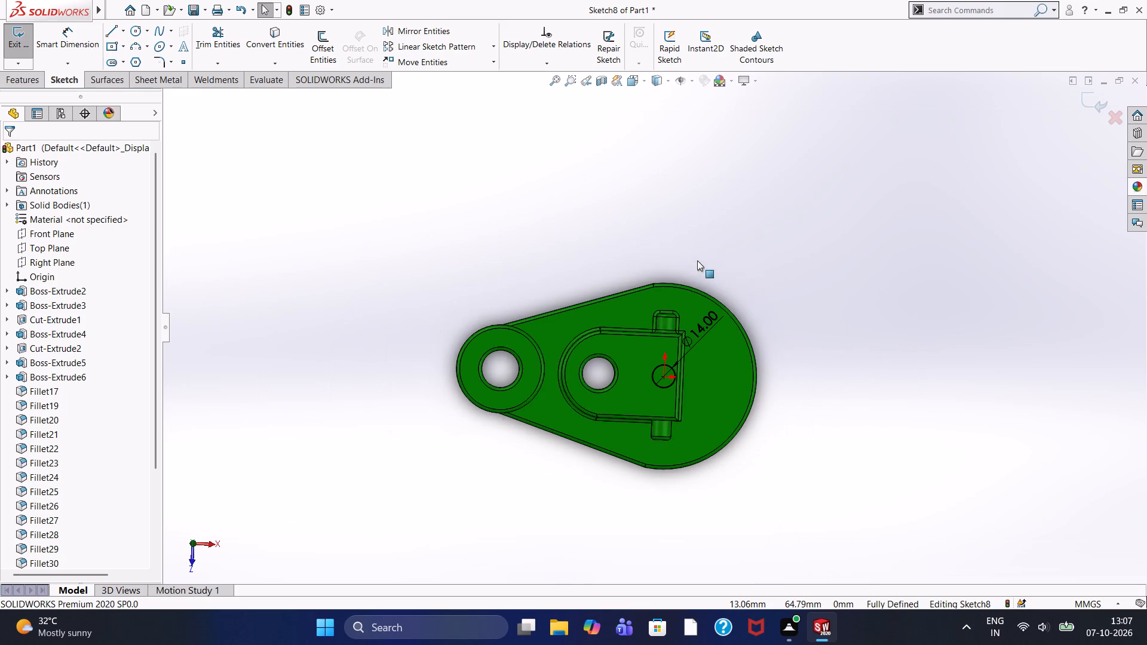
Examine the bracket from above, checking the sketched 14 mm circle against the tall boss's existing hole and flat end.
{"action": "scroll", "coordinate": [703, 248], "scroll_direction": "down", "scroll_amount": 2}
{"action": "scroll", "coordinate": [679, 299], "scroll_direction": "down", "scroll_amount": 2}
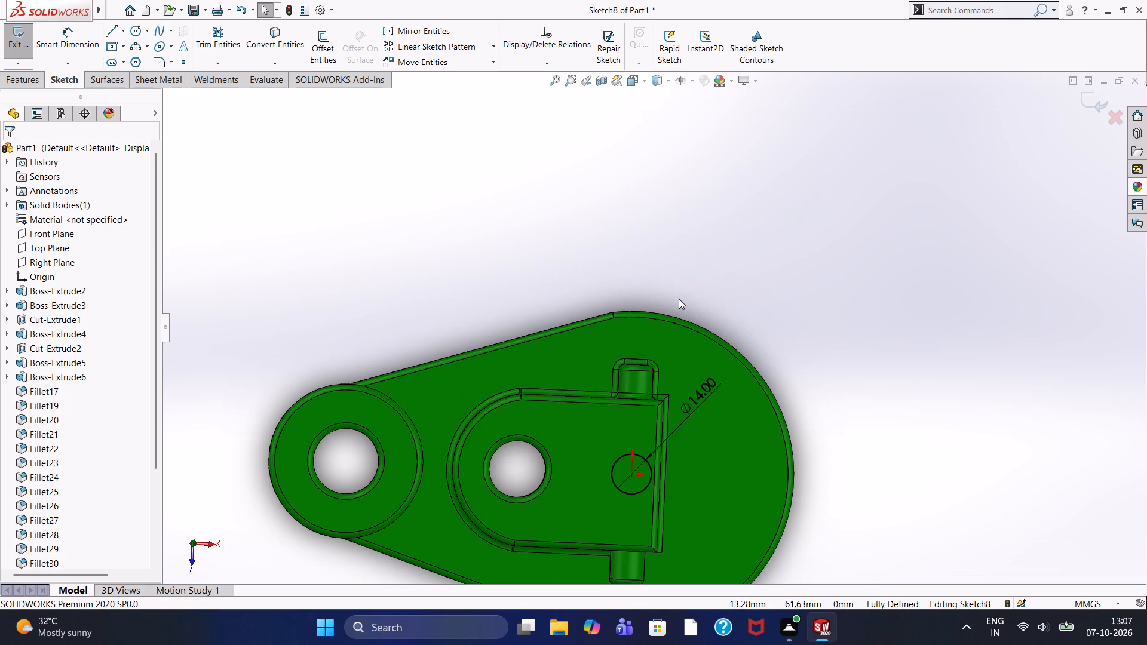
{"action": "scroll", "coordinate": [682, 298], "scroll_direction": "up", "scroll_amount": 3}
{"action": "scroll", "coordinate": [569, 492], "scroll_direction": "up", "scroll_amount": 2}
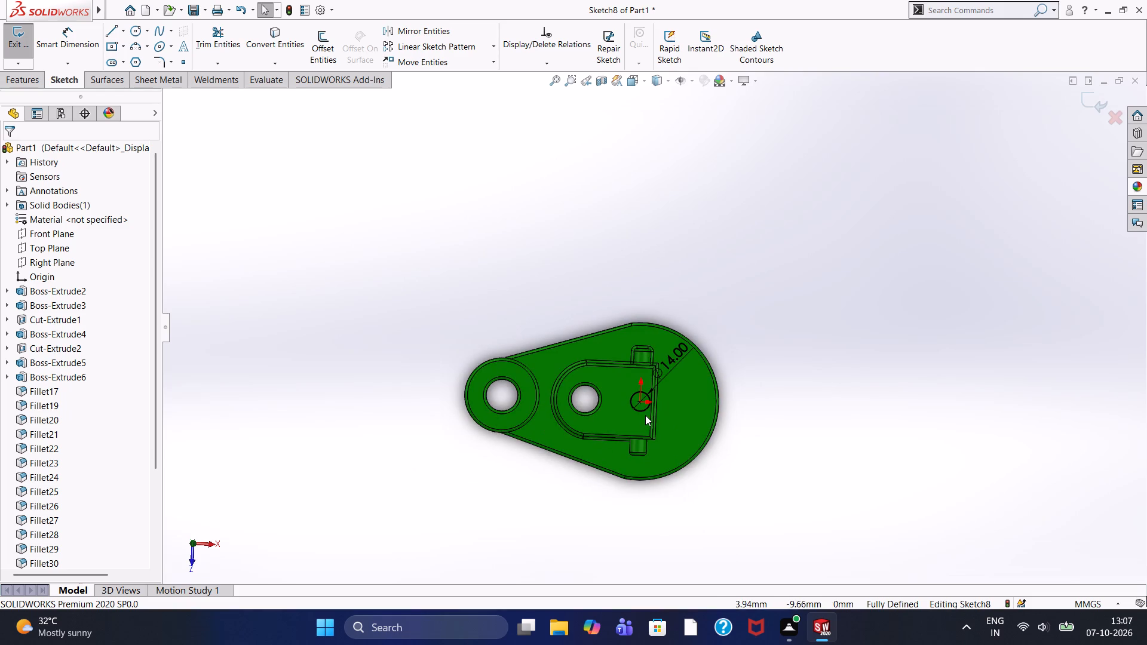
{"action": "scroll", "coordinate": [645, 415], "scroll_direction": "up", "scroll_amount": 1}
{"action": "scroll", "coordinate": [693, 395], "scroll_direction": "down", "scroll_amount": 2}
{"action": "scroll", "coordinate": [602, 441], "scroll_direction": "down", "scroll_amount": 1}
{"action": "scroll", "coordinate": [571, 386], "scroll_direction": "down", "scroll_amount": 1}
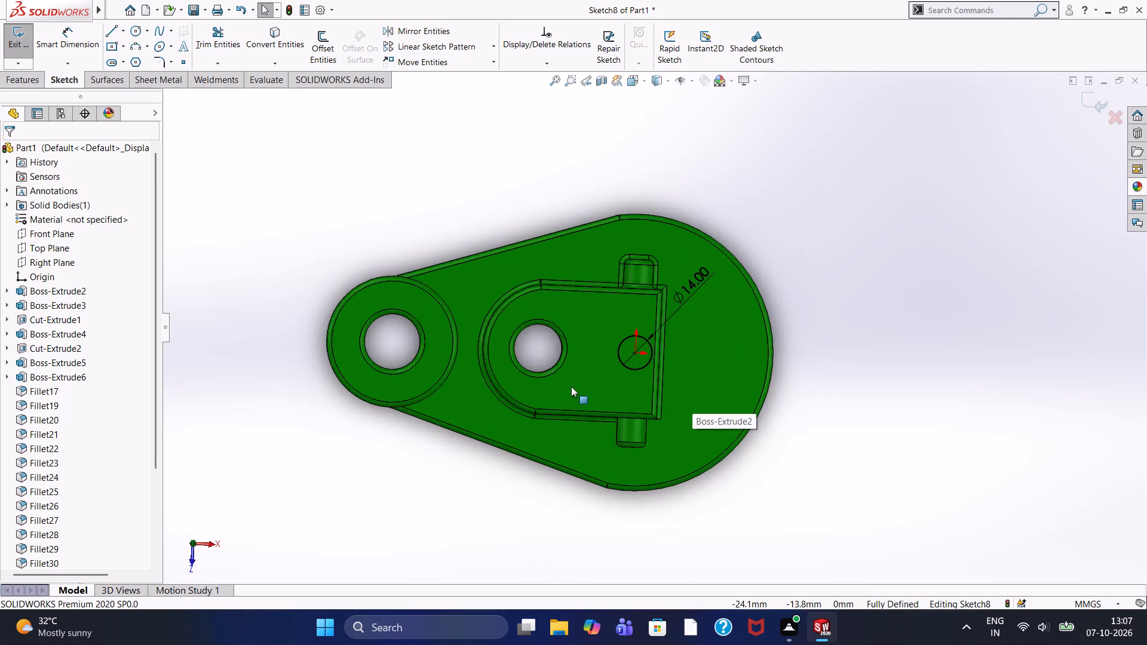
{"action": "scroll", "coordinate": [571, 386], "scroll_direction": "up", "scroll_amount": 3}
{"action": "scroll", "coordinate": [579, 379], "scroll_direction": "down", "scroll_amount": 4}
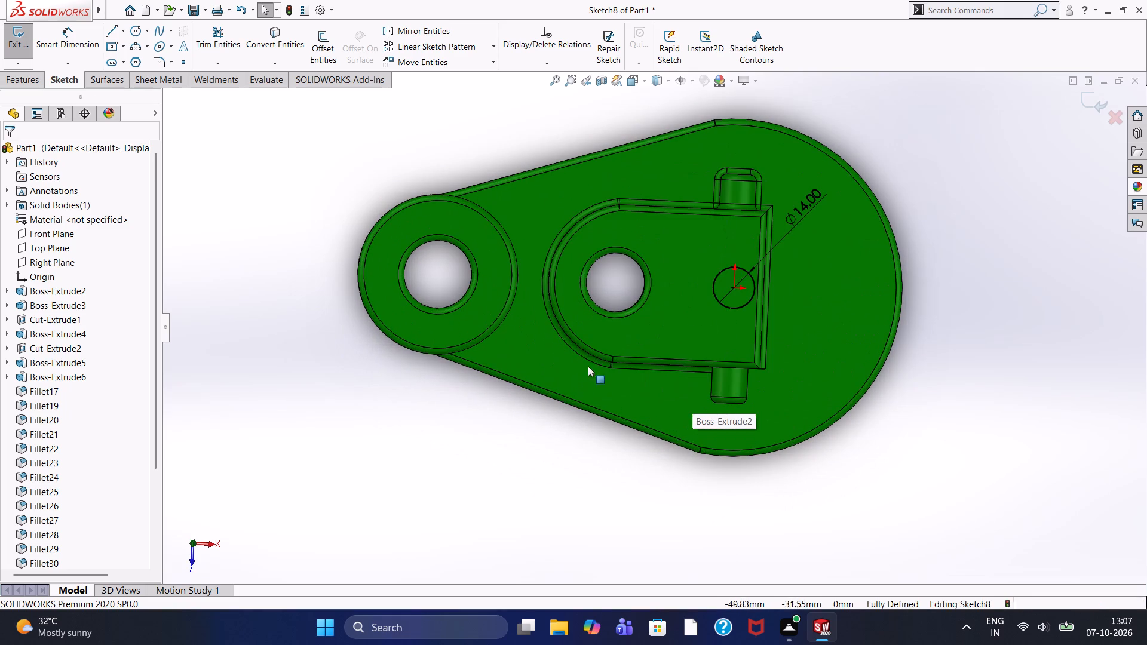
{"action": "scroll", "coordinate": [593, 357], "scroll_direction": "up", "scroll_amount": 2}
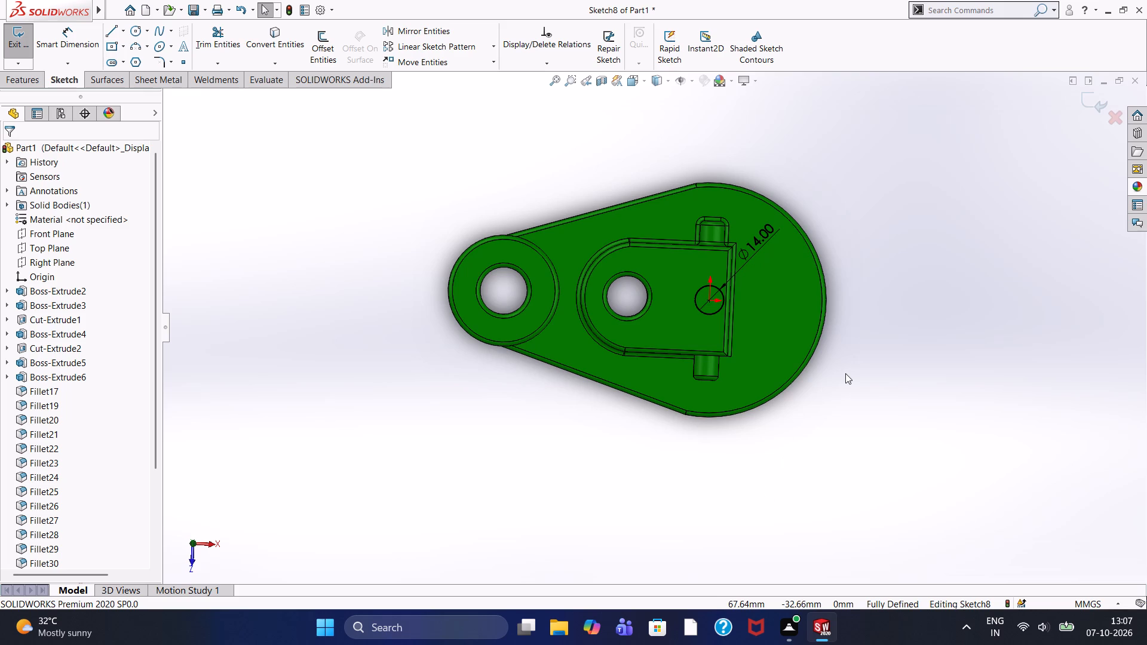
{"action": "scroll", "coordinate": [847, 373], "scroll_direction": "down", "scroll_amount": 2}
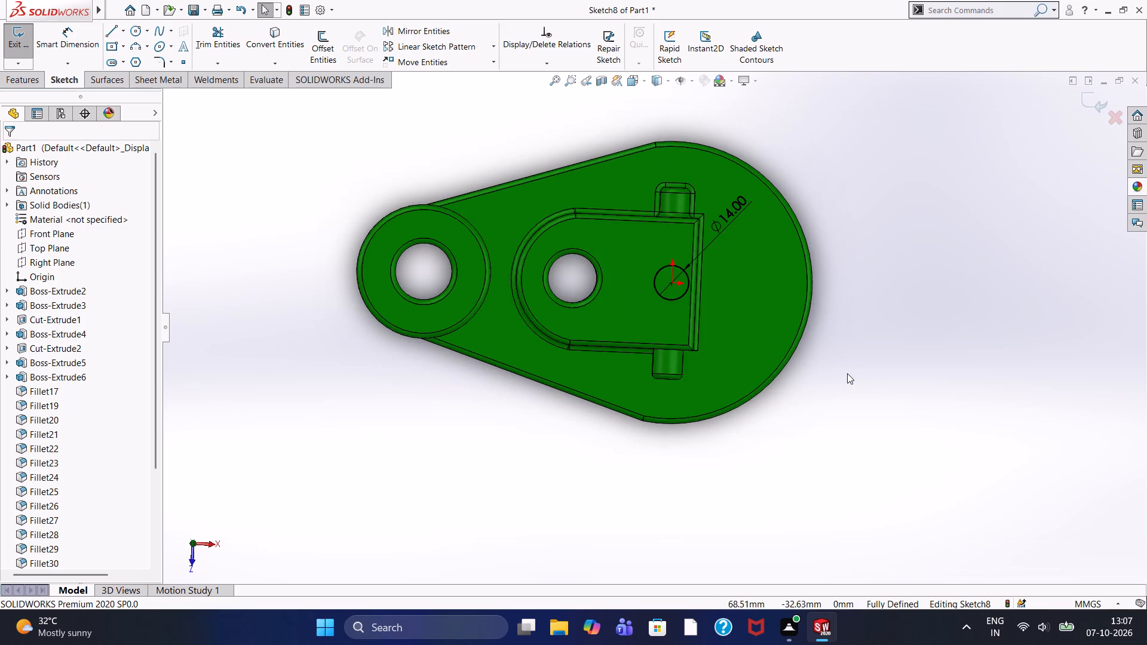
{"action": "scroll", "coordinate": [847, 373], "scroll_direction": "up", "scroll_amount": 5}
{"action": "scroll", "coordinate": [529, 253], "scroll_direction": "down", "scroll_amount": 4}
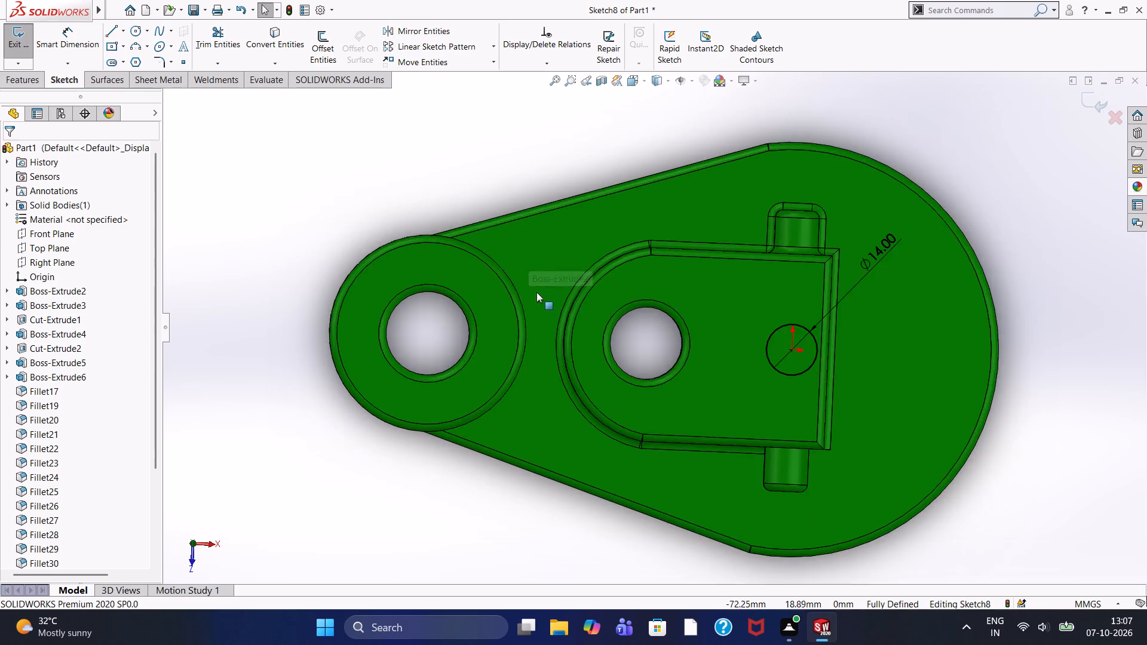
{"action": "scroll", "coordinate": [539, 304], "scroll_direction": "up", "scroll_amount": 2}
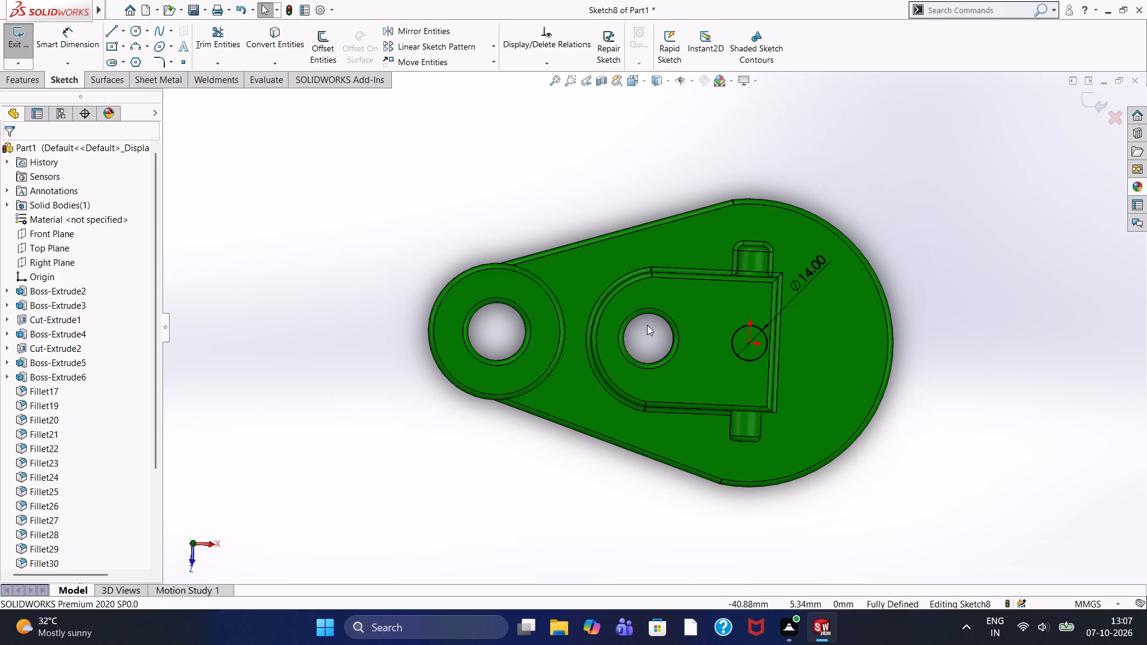
{"action": "scroll", "coordinate": [661, 330], "scroll_direction": "down", "scroll_amount": 2}
{"action": "scroll", "coordinate": [661, 330], "scroll_direction": "up", "scroll_amount": 1}
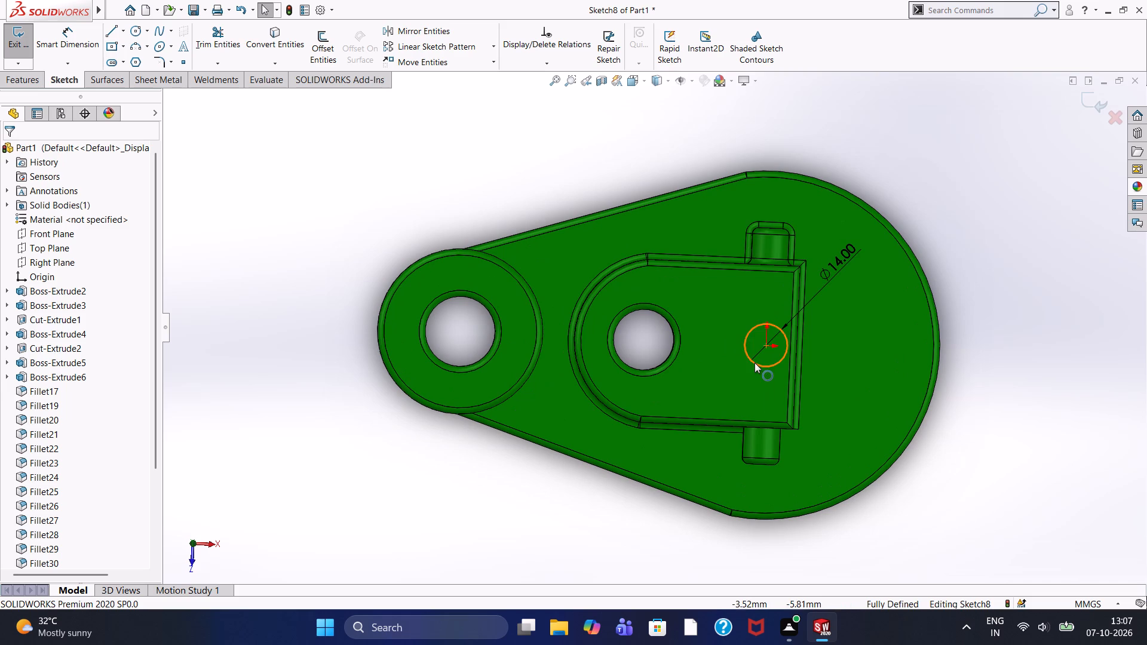
{"action": "scroll", "coordinate": [755, 363], "scroll_direction": "down", "scroll_amount": 1}
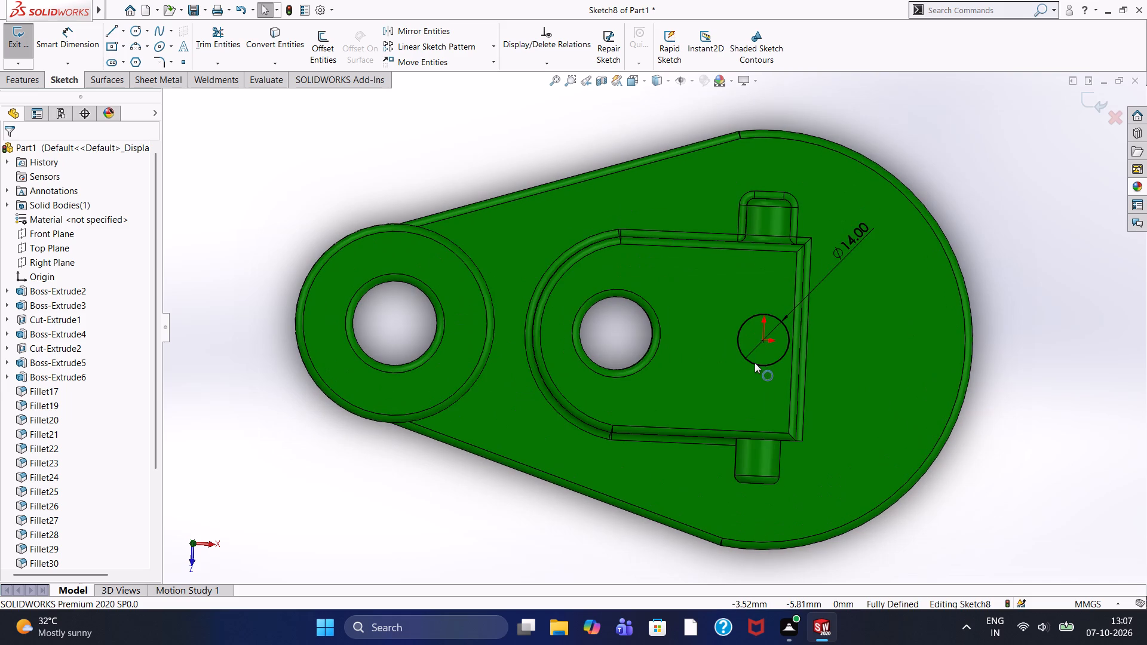
{"action": "scroll", "coordinate": [755, 363], "scroll_direction": "down", "scroll_amount": 1}
{"action": "scroll", "coordinate": [755, 363], "scroll_direction": "up", "scroll_amount": 1}
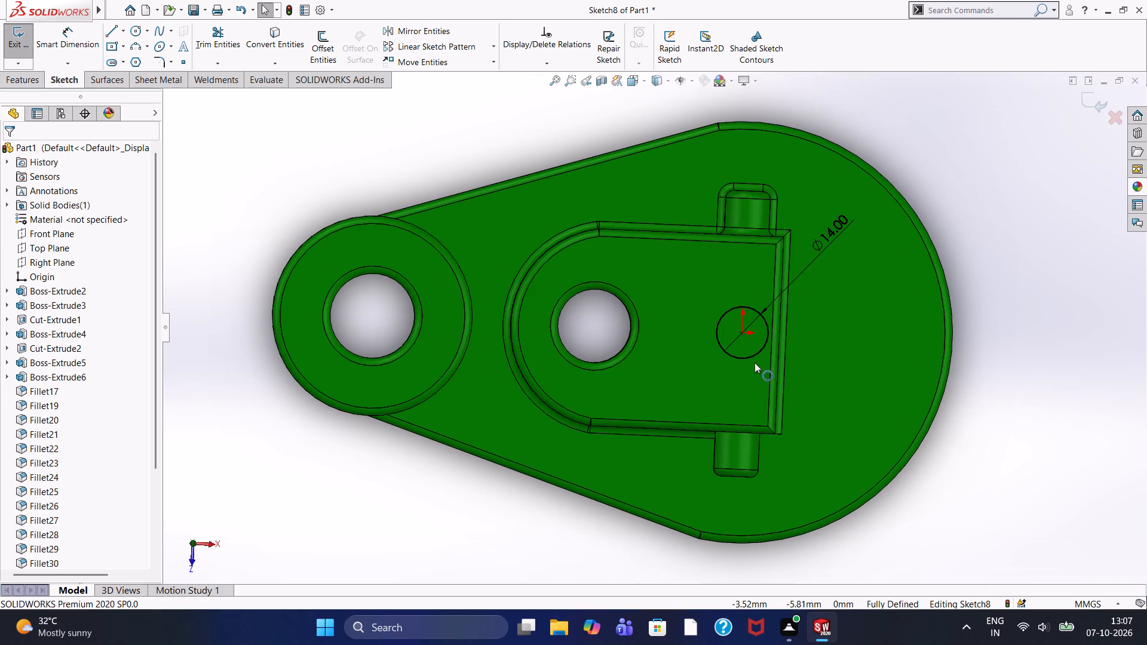
{"action": "scroll", "coordinate": [755, 363], "scroll_direction": "down", "scroll_amount": 1}
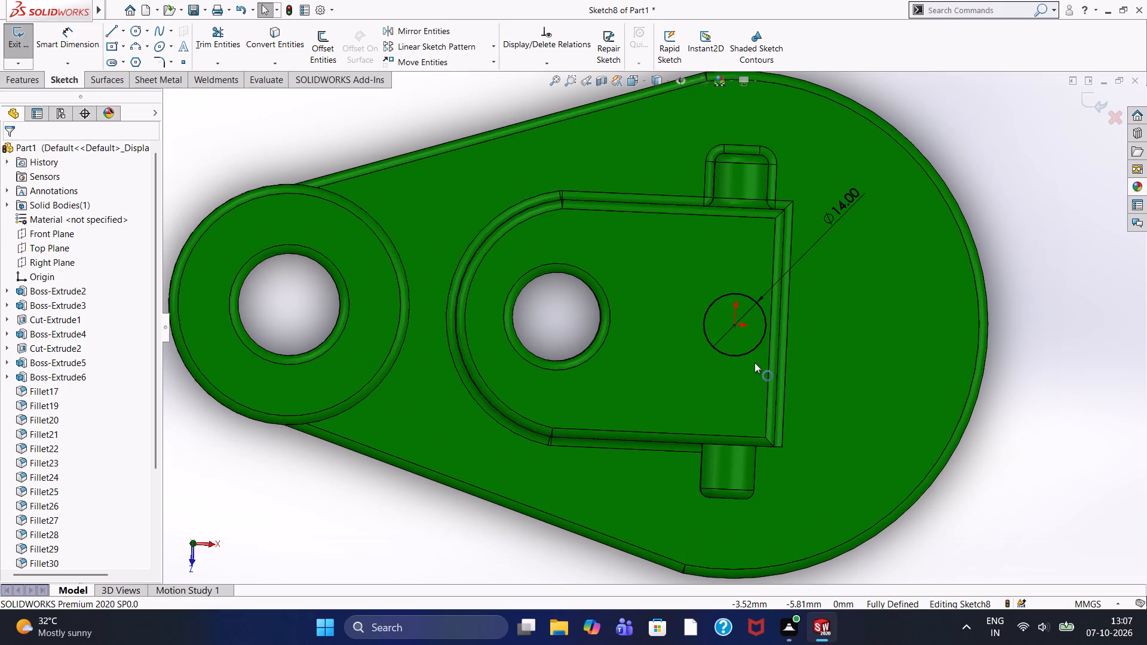
{"action": "scroll", "coordinate": [646, 296], "scroll_direction": "up", "scroll_amount": 1}
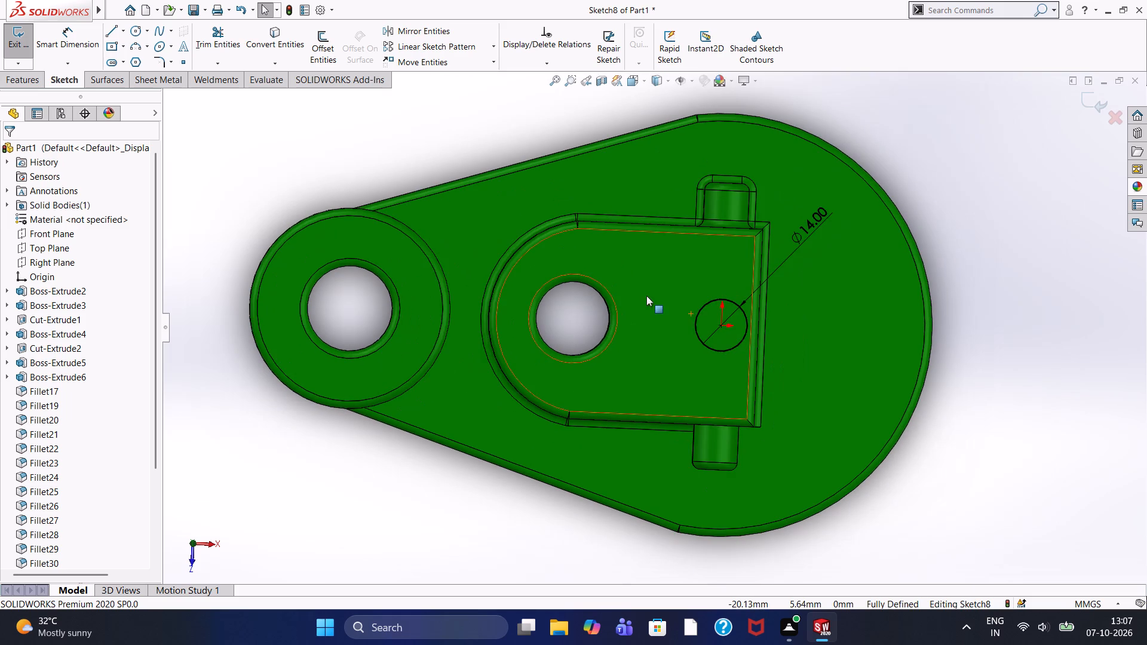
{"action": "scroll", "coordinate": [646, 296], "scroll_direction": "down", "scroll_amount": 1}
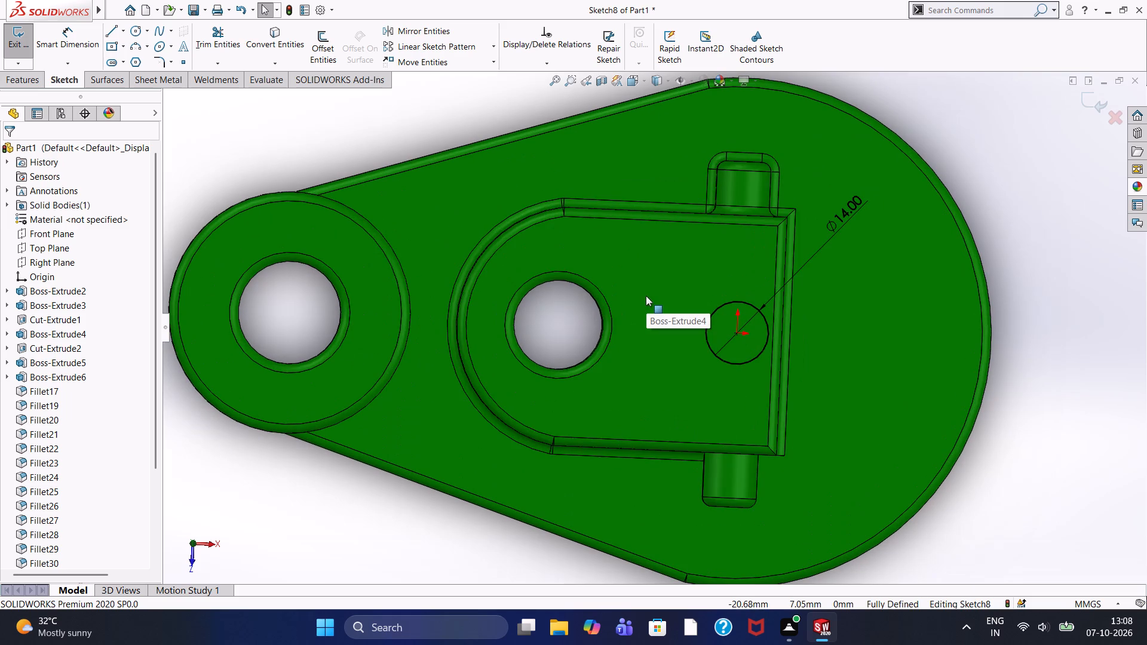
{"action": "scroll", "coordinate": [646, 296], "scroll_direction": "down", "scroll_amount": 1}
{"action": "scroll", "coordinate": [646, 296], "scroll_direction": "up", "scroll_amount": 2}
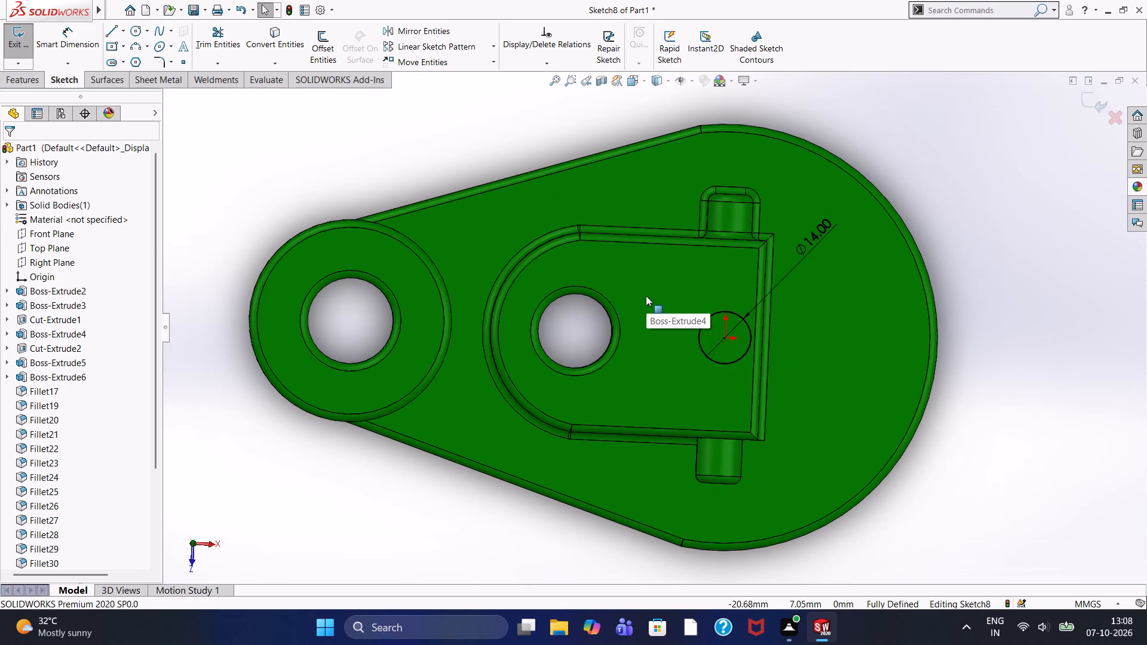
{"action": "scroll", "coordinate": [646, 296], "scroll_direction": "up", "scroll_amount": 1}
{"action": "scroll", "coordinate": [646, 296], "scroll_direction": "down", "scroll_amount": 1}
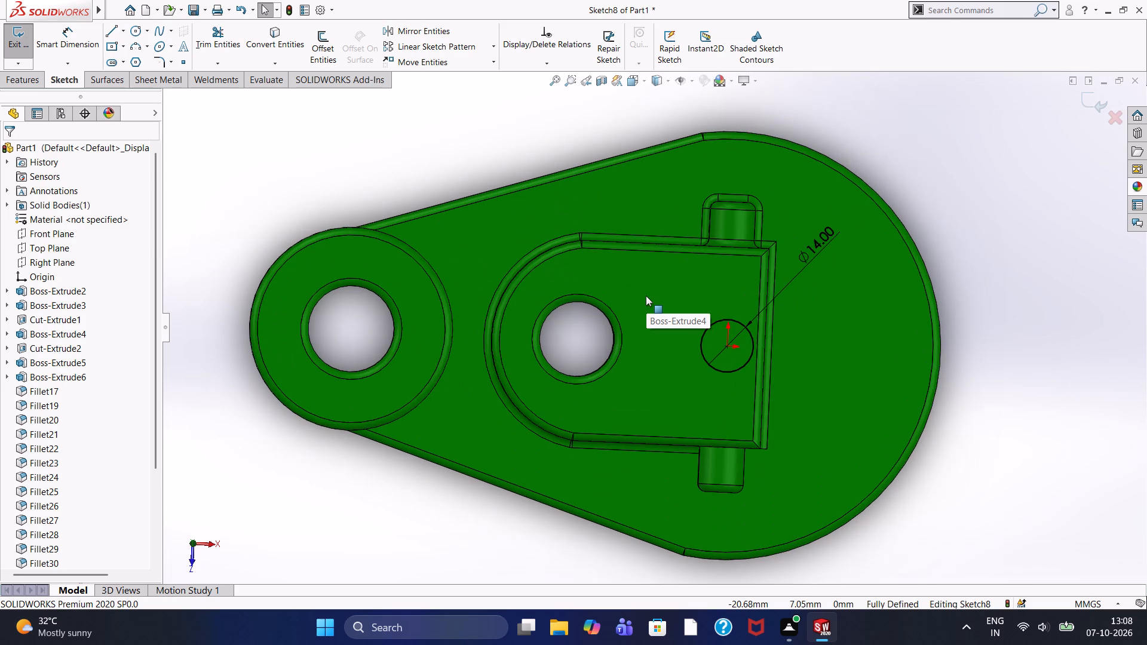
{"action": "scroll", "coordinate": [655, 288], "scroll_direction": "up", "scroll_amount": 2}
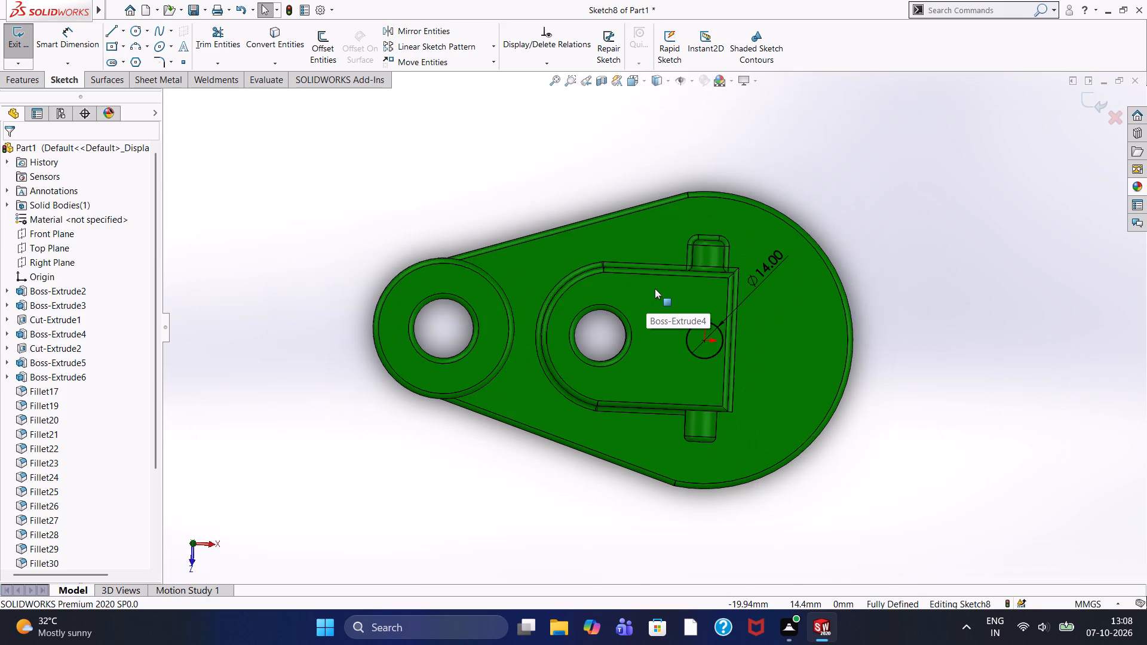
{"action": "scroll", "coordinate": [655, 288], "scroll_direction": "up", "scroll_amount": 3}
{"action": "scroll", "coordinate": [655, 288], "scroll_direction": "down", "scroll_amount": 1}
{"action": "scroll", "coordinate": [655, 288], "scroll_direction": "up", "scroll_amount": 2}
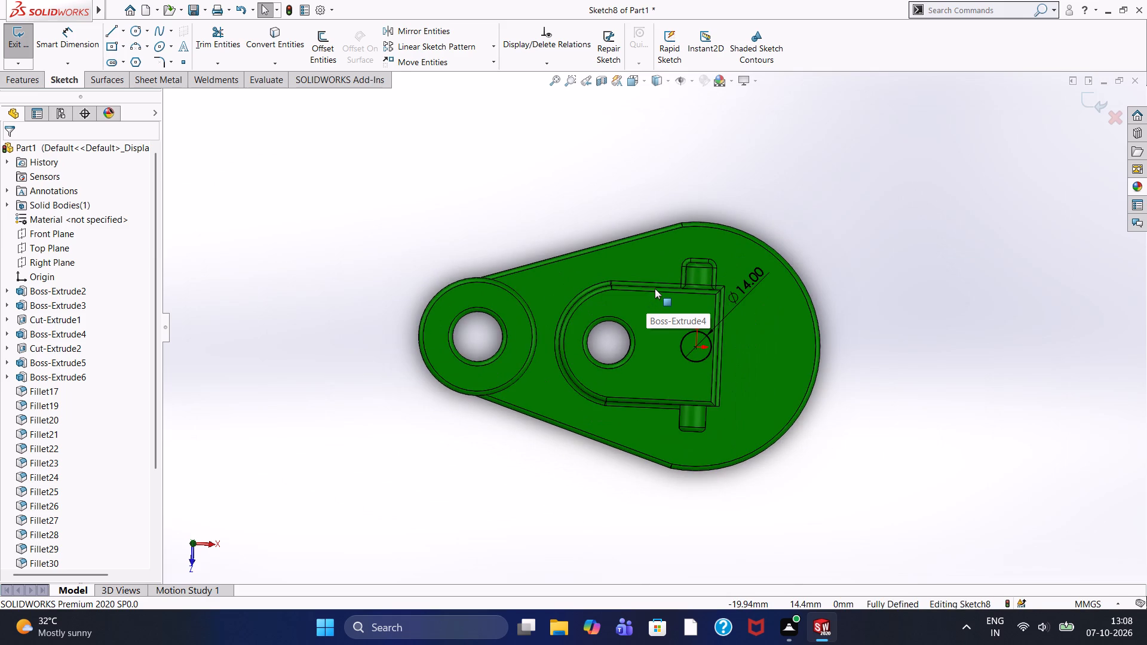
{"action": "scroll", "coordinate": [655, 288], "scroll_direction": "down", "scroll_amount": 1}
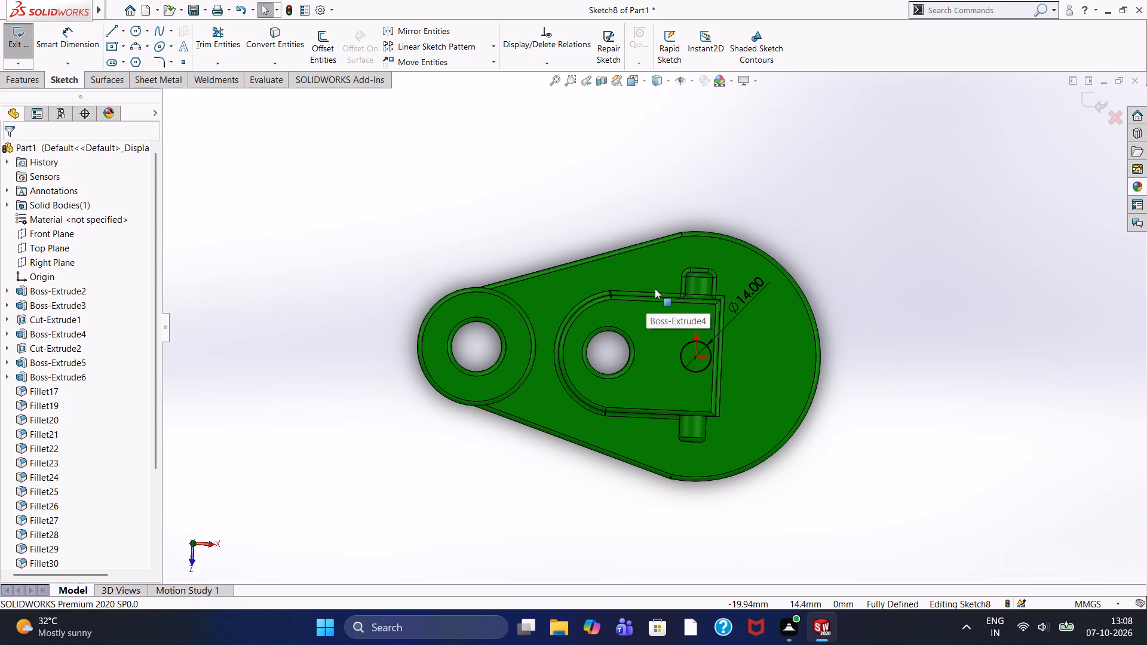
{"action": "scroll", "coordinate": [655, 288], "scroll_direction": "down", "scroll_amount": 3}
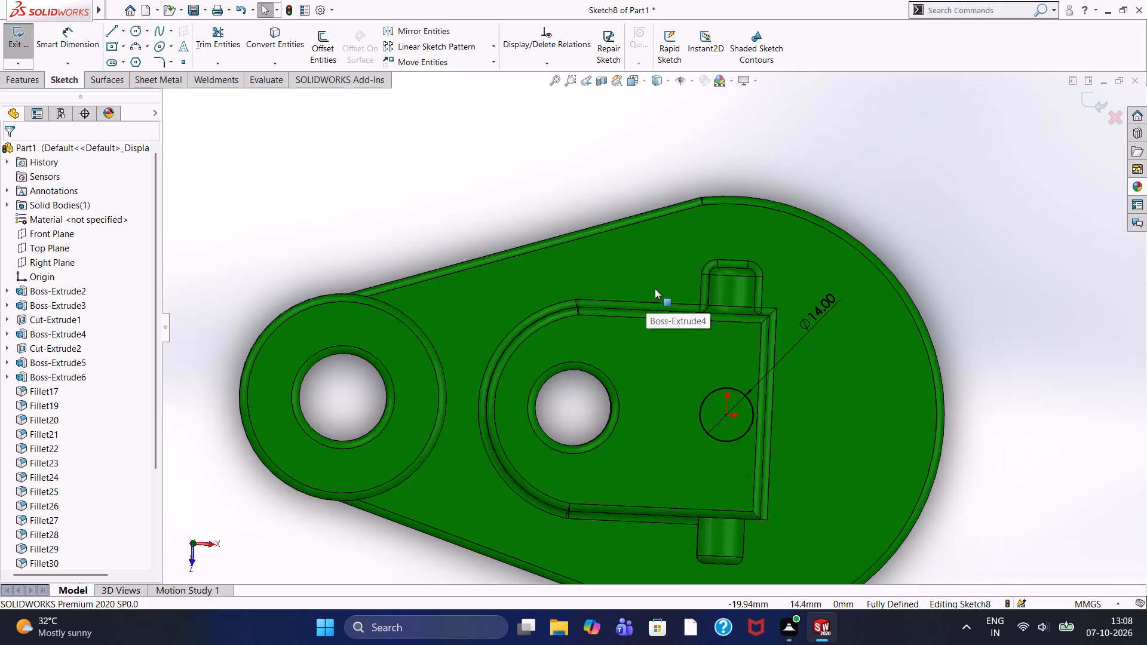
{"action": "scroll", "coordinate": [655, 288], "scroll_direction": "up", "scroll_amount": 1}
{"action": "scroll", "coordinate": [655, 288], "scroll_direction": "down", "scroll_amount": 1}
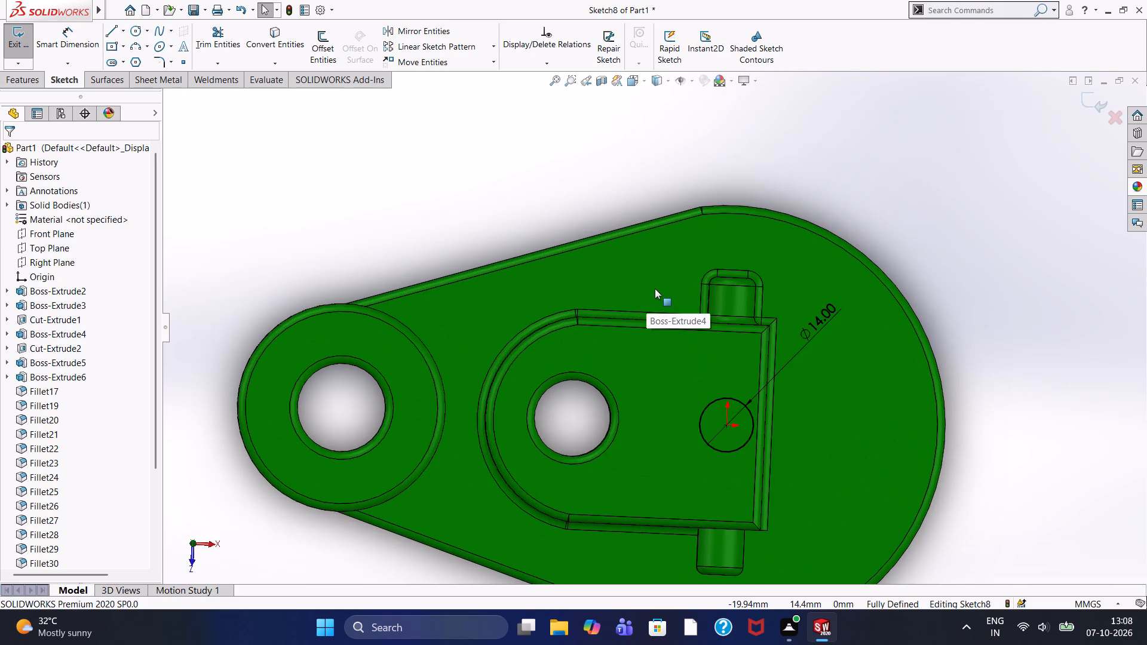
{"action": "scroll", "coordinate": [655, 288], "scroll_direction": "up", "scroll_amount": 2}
Examine the tall boss's straight side edge and adjoining rib from above, relative to the sketched circle.
{"action": "scroll", "coordinate": [686, 460], "scroll_direction": "up", "scroll_amount": 2}
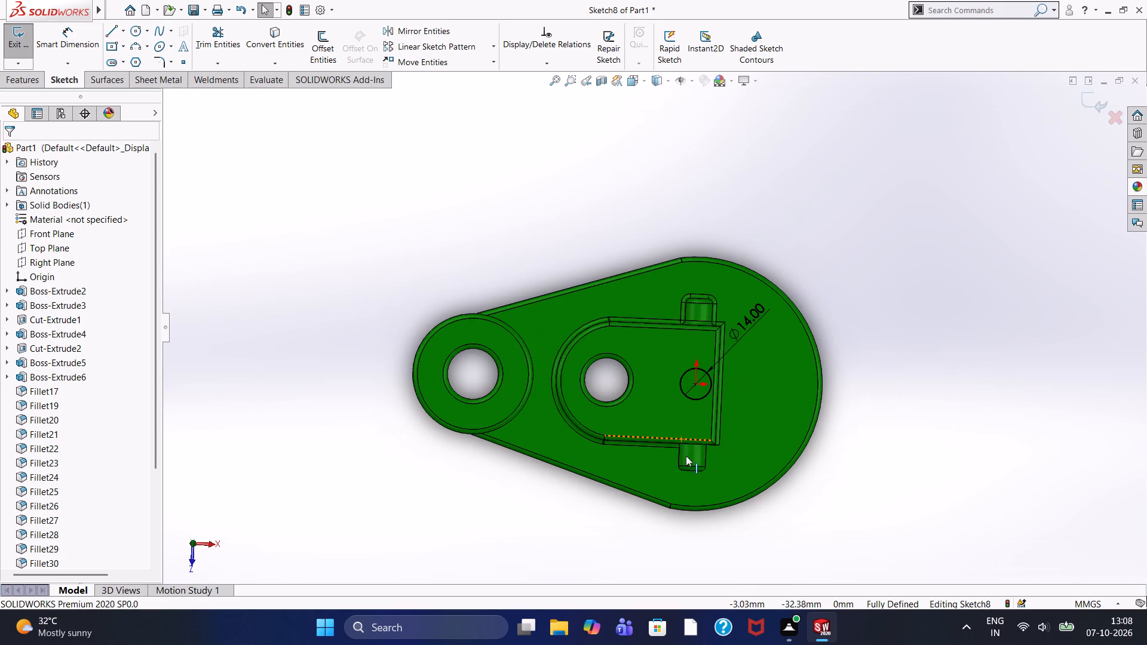
{"action": "scroll", "coordinate": [691, 436], "scroll_direction": "down", "scroll_amount": 1}
{"action": "scroll", "coordinate": [692, 436], "scroll_direction": "up", "scroll_amount": 1}
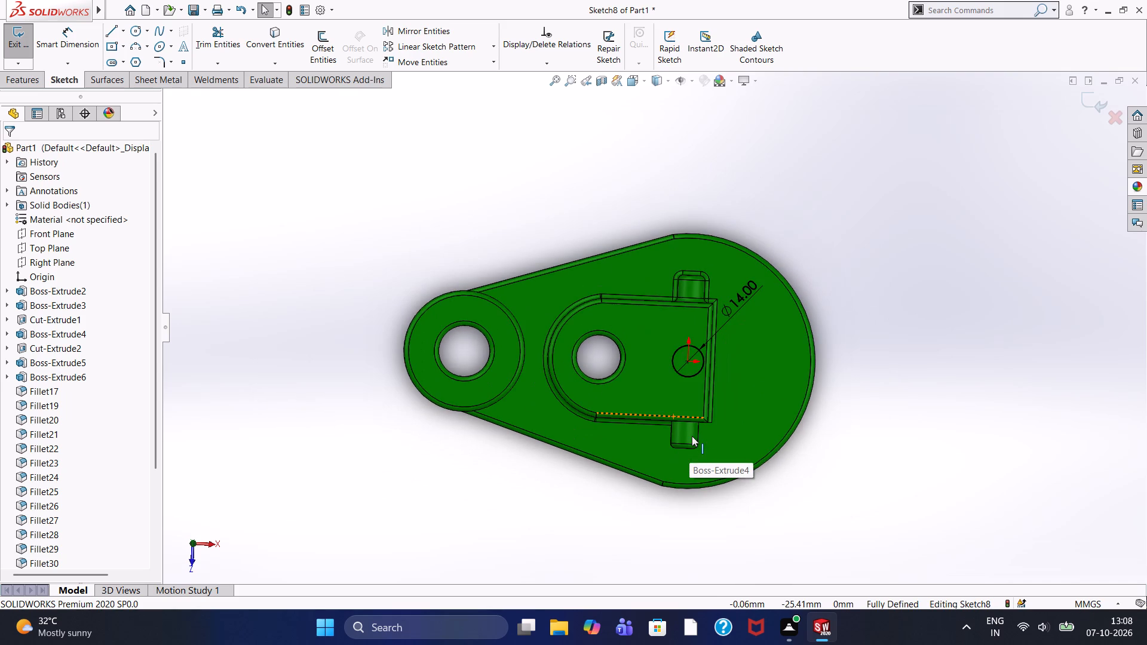
{"action": "scroll", "coordinate": [692, 436], "scroll_direction": "down", "scroll_amount": 2}
{"action": "scroll", "coordinate": [692, 436], "scroll_direction": "up", "scroll_amount": 1}
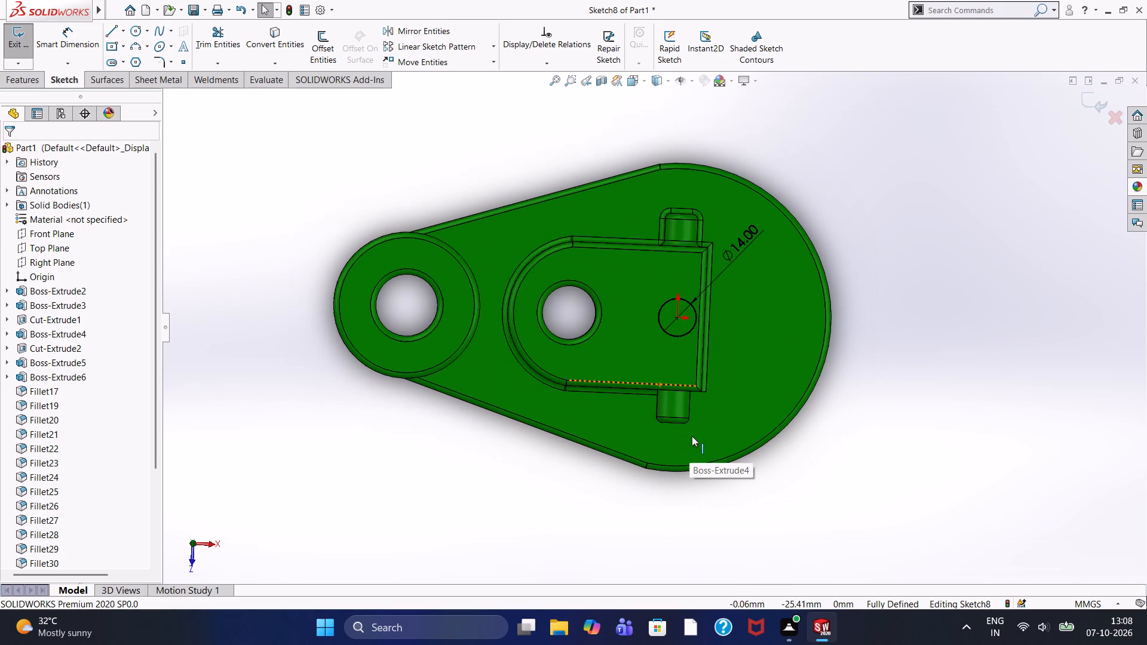
{"action": "scroll", "coordinate": [692, 436], "scroll_direction": "up", "scroll_amount": 1}
{"action": "scroll", "coordinate": [692, 436], "scroll_direction": "down", "scroll_amount": 2}
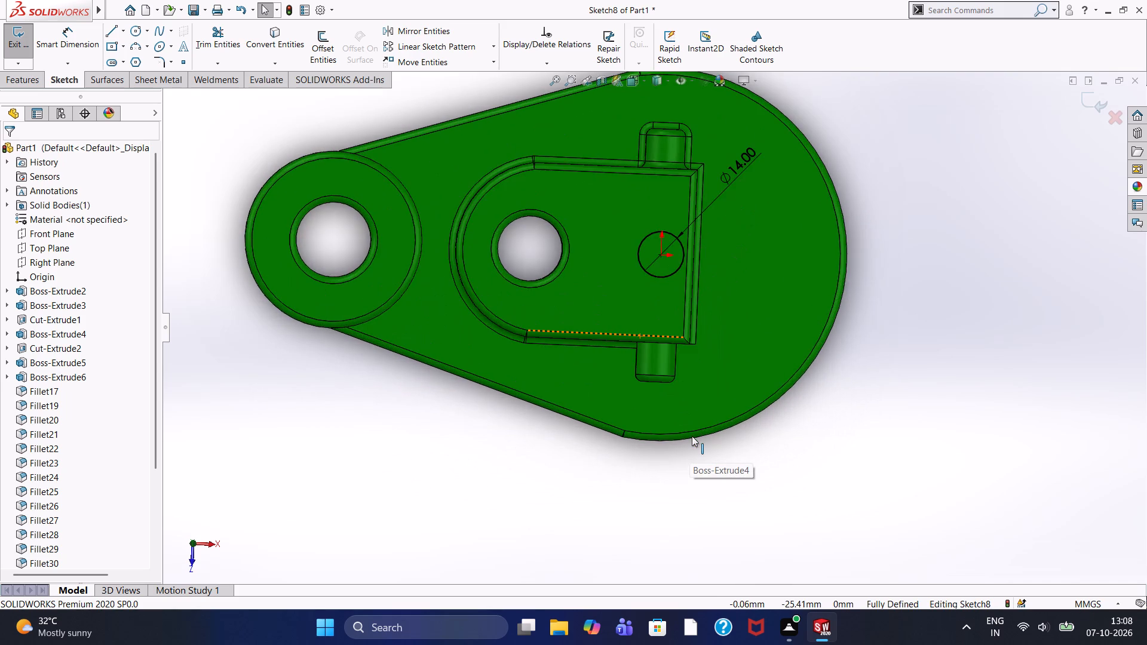
{"action": "scroll", "coordinate": [692, 436], "scroll_direction": "up", "scroll_amount": 1}
{"action": "scroll", "coordinate": [692, 436], "scroll_direction": "down", "scroll_amount": 2}
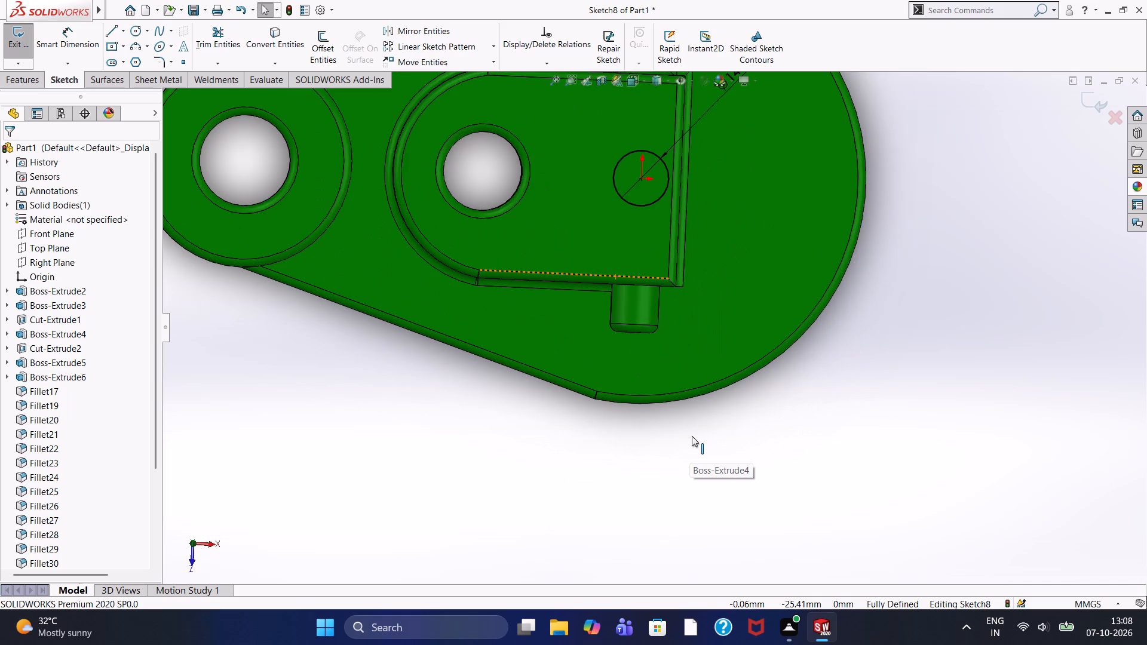
{"action": "scroll", "coordinate": [692, 436], "scroll_direction": "down", "scroll_amount": 2}
{"action": "scroll", "coordinate": [692, 436], "scroll_direction": "up", "scroll_amount": 1}
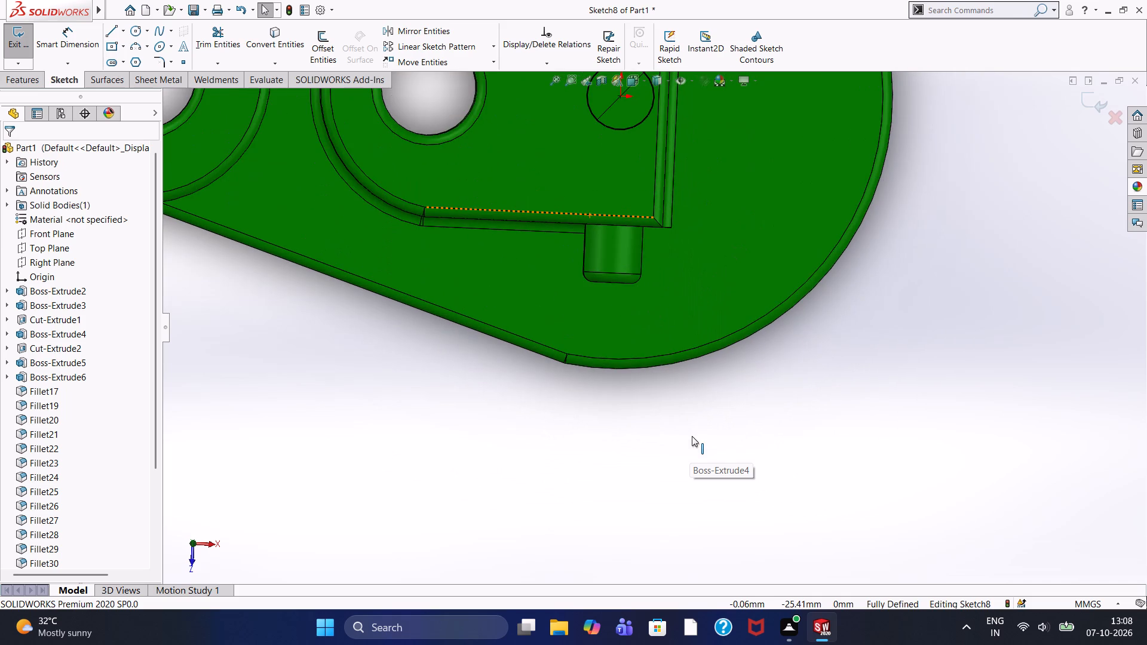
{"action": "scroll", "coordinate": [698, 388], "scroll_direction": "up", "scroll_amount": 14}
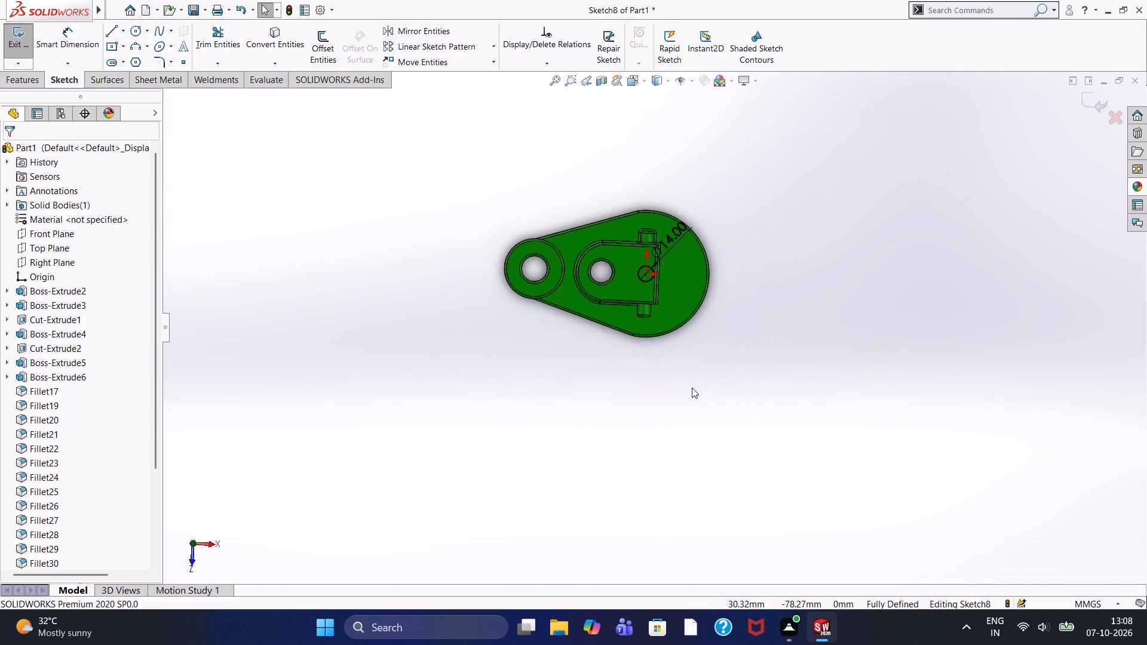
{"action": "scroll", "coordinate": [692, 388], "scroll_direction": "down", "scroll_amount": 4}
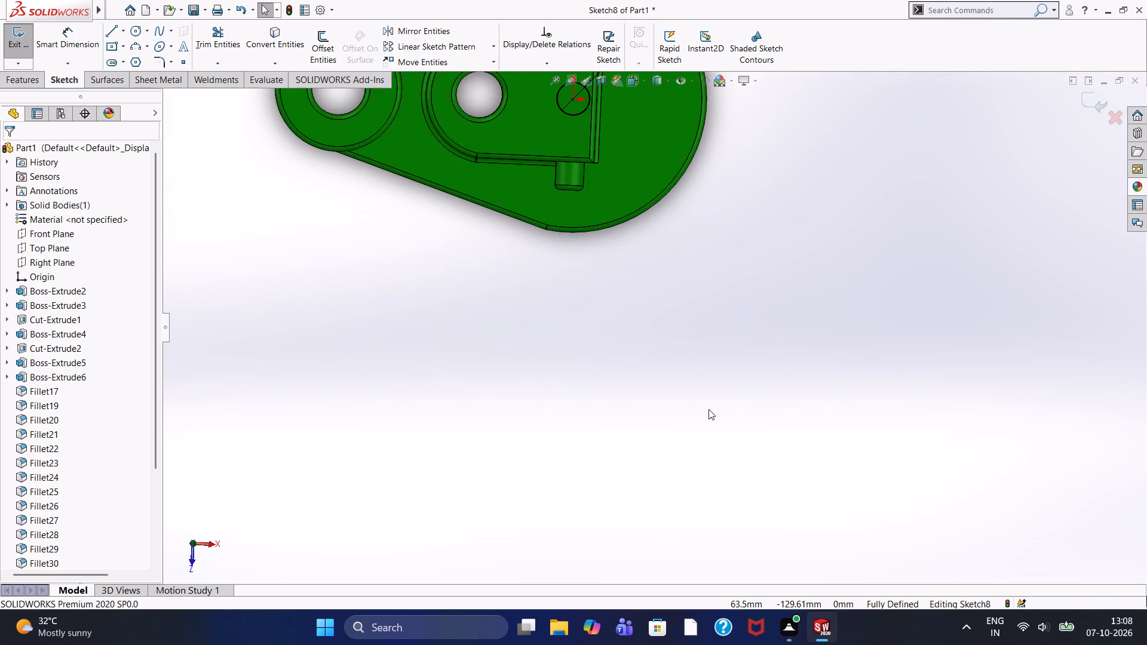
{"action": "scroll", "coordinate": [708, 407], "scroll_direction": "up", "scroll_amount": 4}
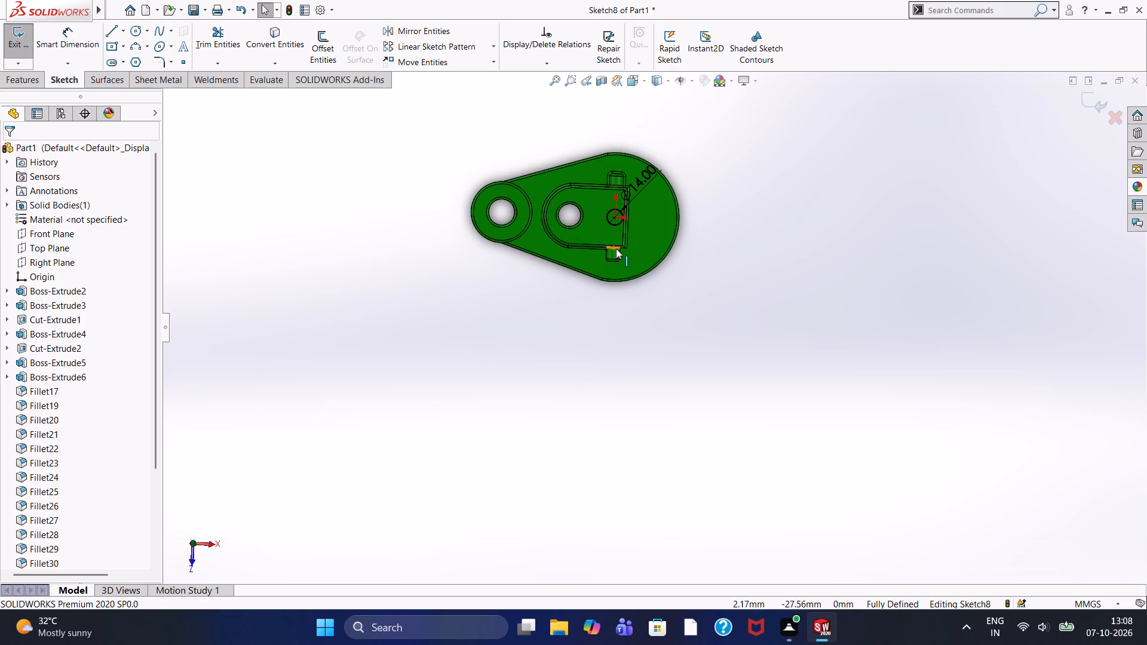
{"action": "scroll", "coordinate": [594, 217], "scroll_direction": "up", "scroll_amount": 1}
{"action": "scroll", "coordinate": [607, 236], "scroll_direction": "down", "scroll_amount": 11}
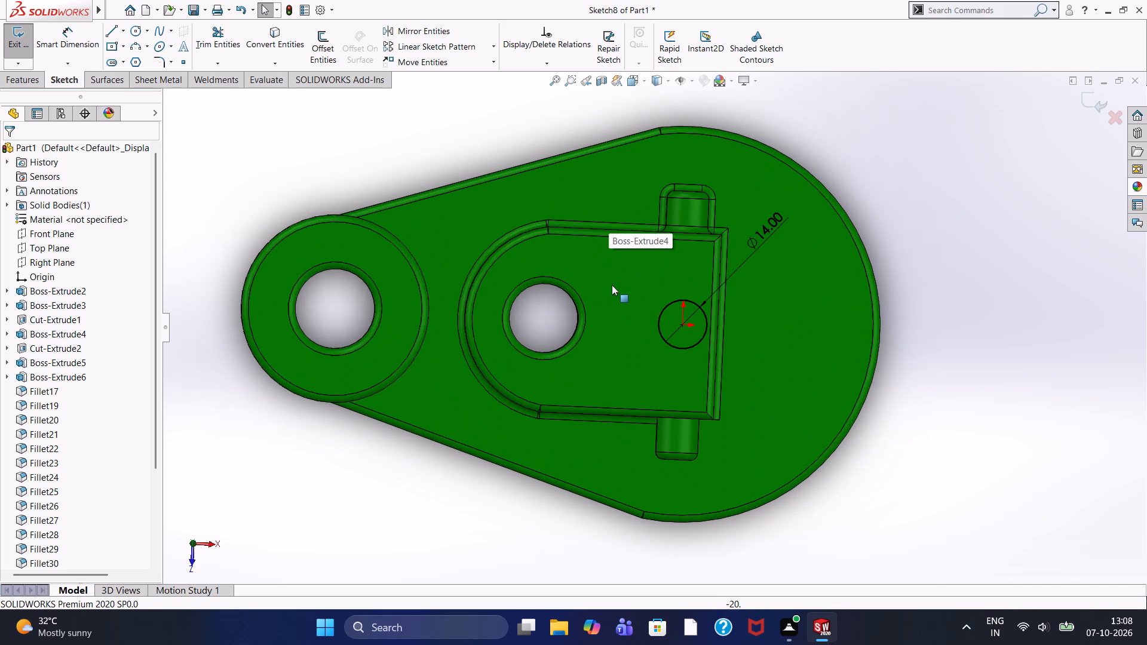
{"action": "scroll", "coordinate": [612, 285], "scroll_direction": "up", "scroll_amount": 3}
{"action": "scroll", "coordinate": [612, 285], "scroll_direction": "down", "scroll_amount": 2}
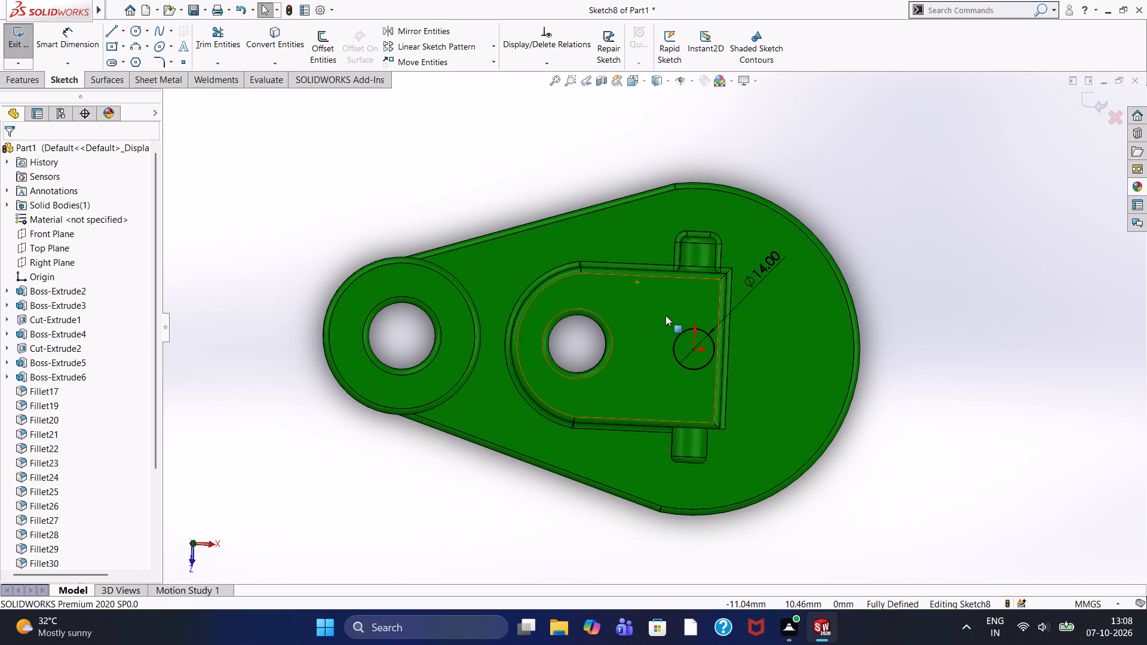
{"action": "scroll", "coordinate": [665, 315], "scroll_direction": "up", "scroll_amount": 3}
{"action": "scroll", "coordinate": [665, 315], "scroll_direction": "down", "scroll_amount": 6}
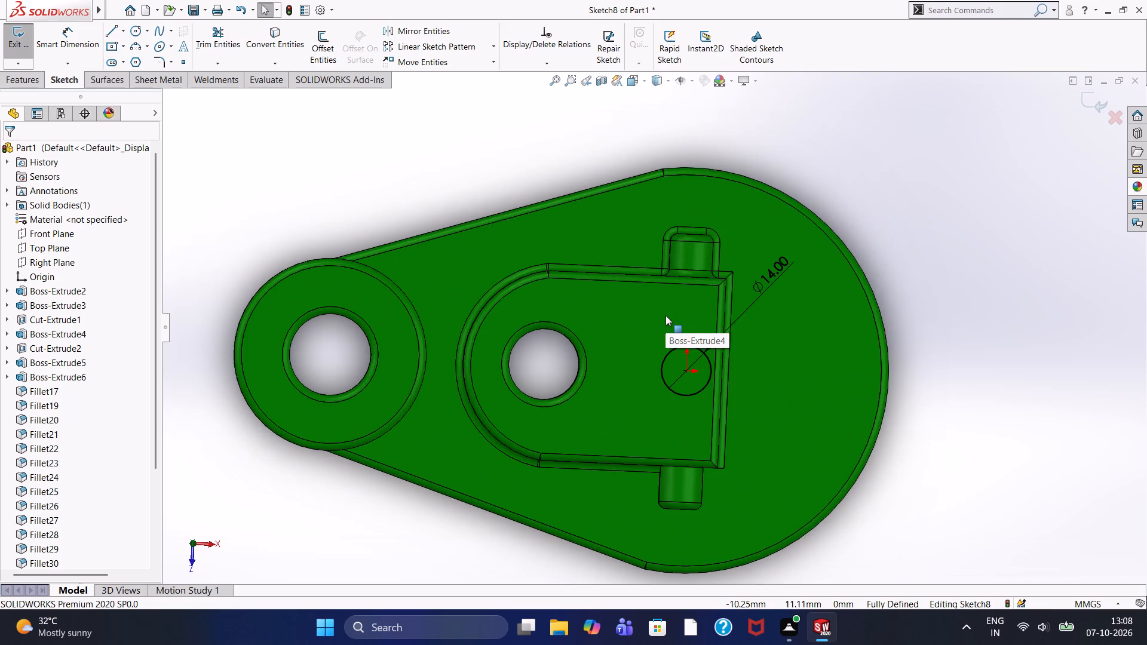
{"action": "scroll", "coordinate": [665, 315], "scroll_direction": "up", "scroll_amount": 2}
Examine the bracket in 3D from several sides, checking the sketched 14 mm circle on the tall boss's top face.
{"action": "middle_click_drag", "start_coordinate": [461, 500], "coordinate": [477, 386]}
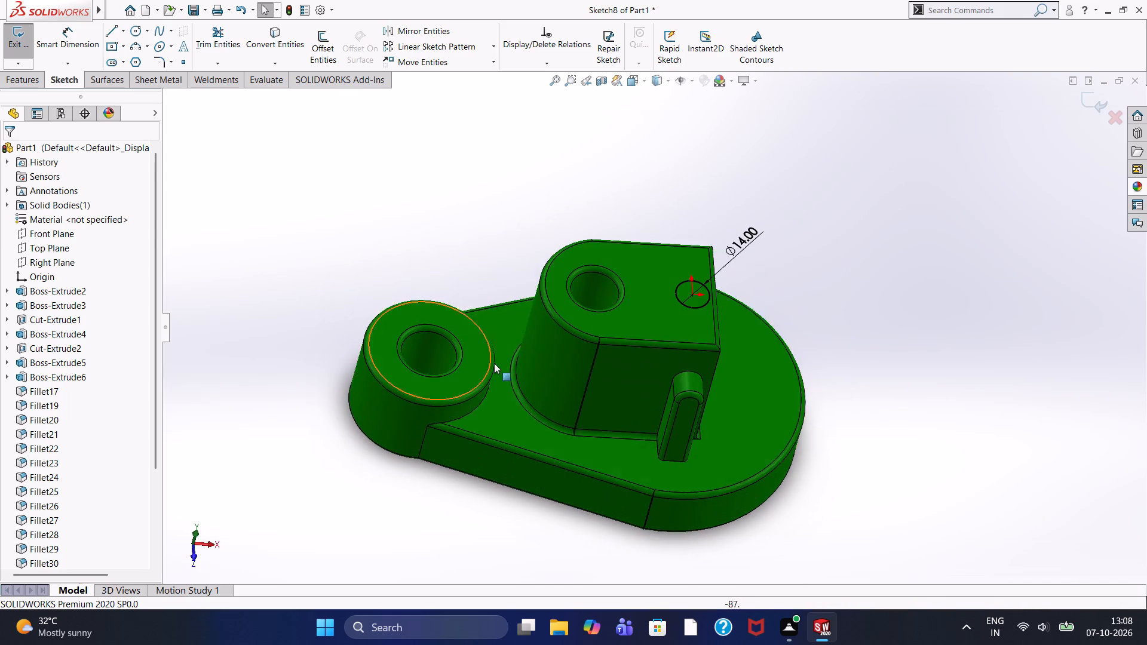
{"action": "scroll", "coordinate": [515, 308], "scroll_direction": "up", "scroll_amount": 2}
{"action": "scroll", "coordinate": [854, 347], "scroll_direction": "down", "scroll_amount": 1}
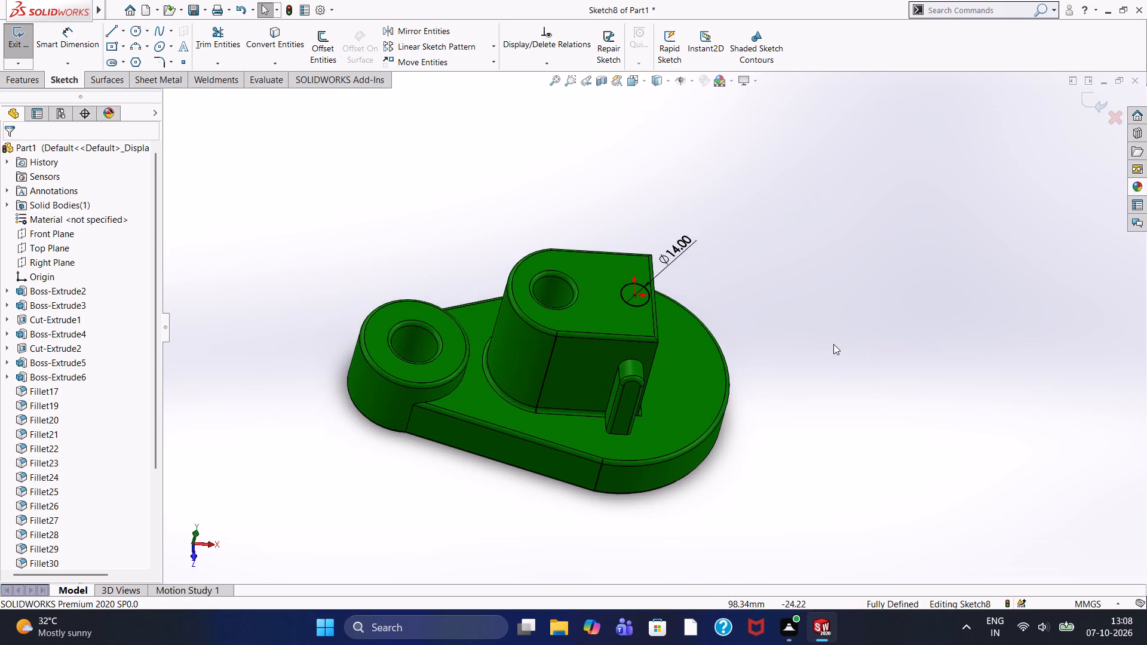
{"action": "scroll", "coordinate": [829, 342], "scroll_direction": "up", "scroll_amount": 4}
{"action": "middle_click_drag", "start_coordinate": [469, 412], "coordinate": [482, 438]}
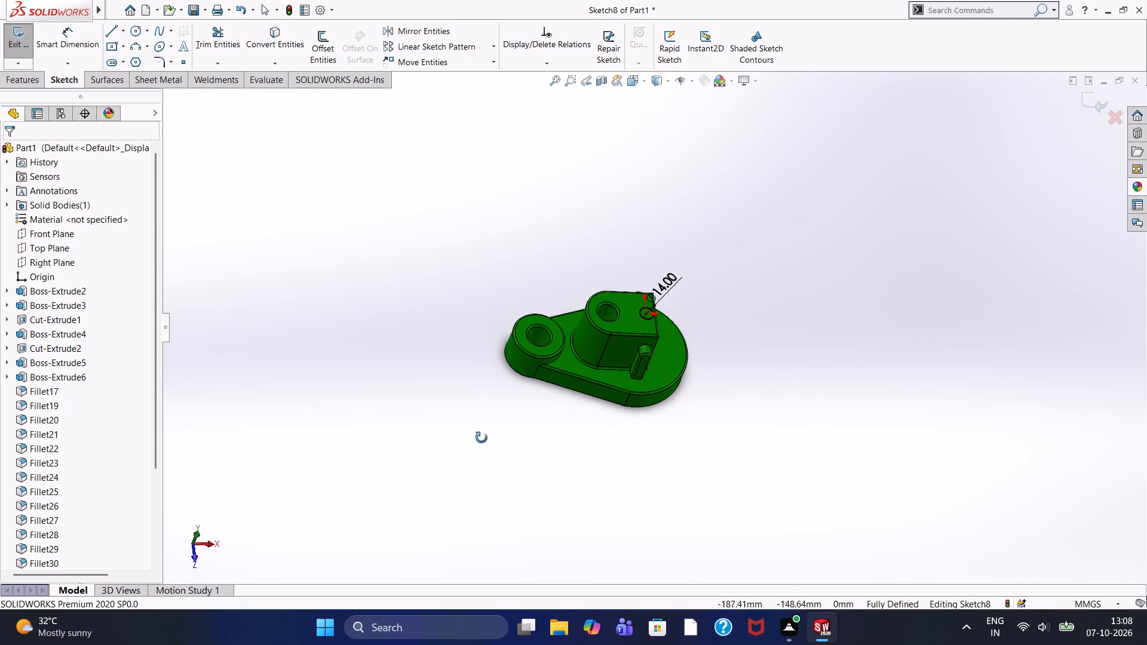
{"action": "middle_click_drag", "start_coordinate": [482, 438], "coordinate": [468, 329]}
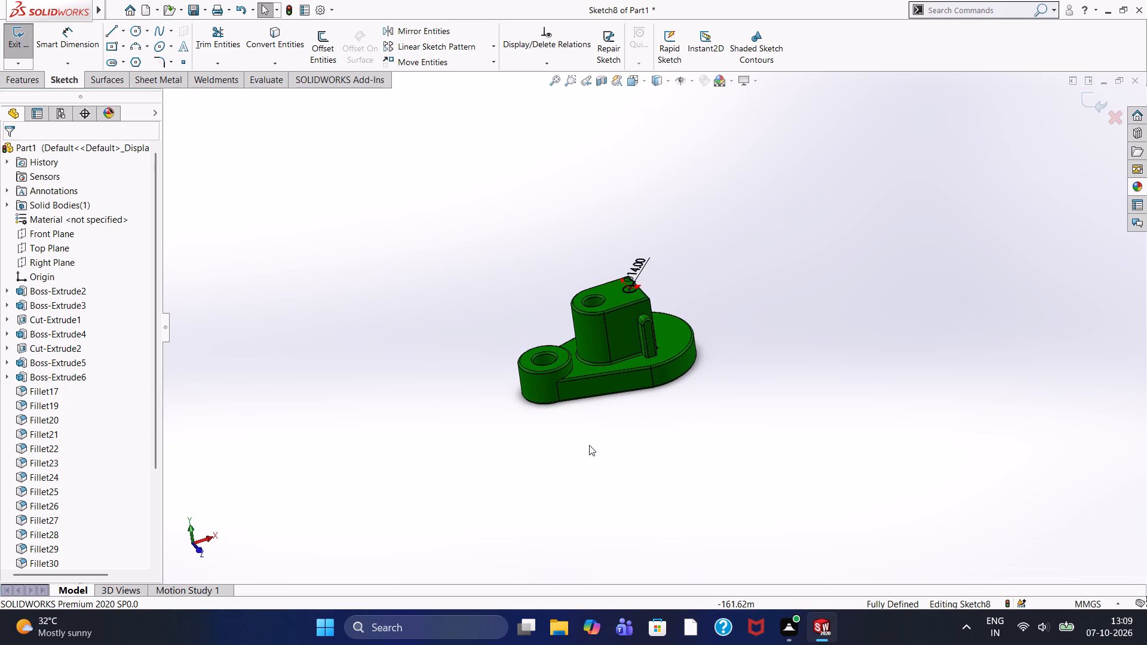
{"action": "middle_click", "coordinate": [636, 446]}
{"action": "middle_click", "coordinate": [636, 446]}
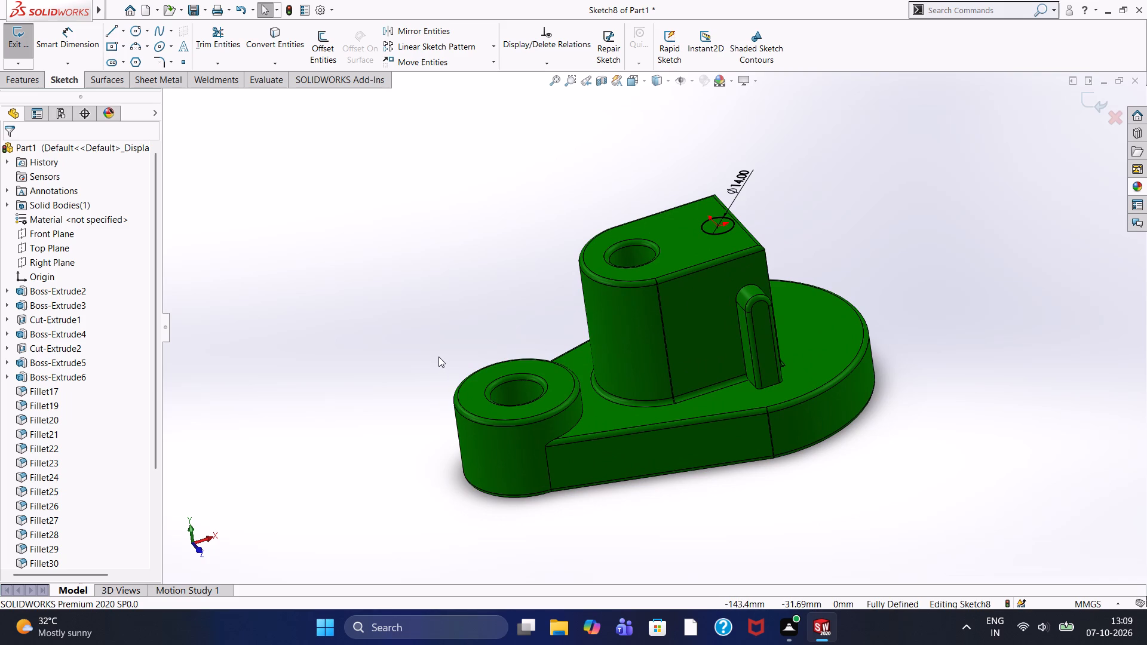
{"action": "middle_click_drag", "start_coordinate": [438, 357], "coordinate": [515, 324]}
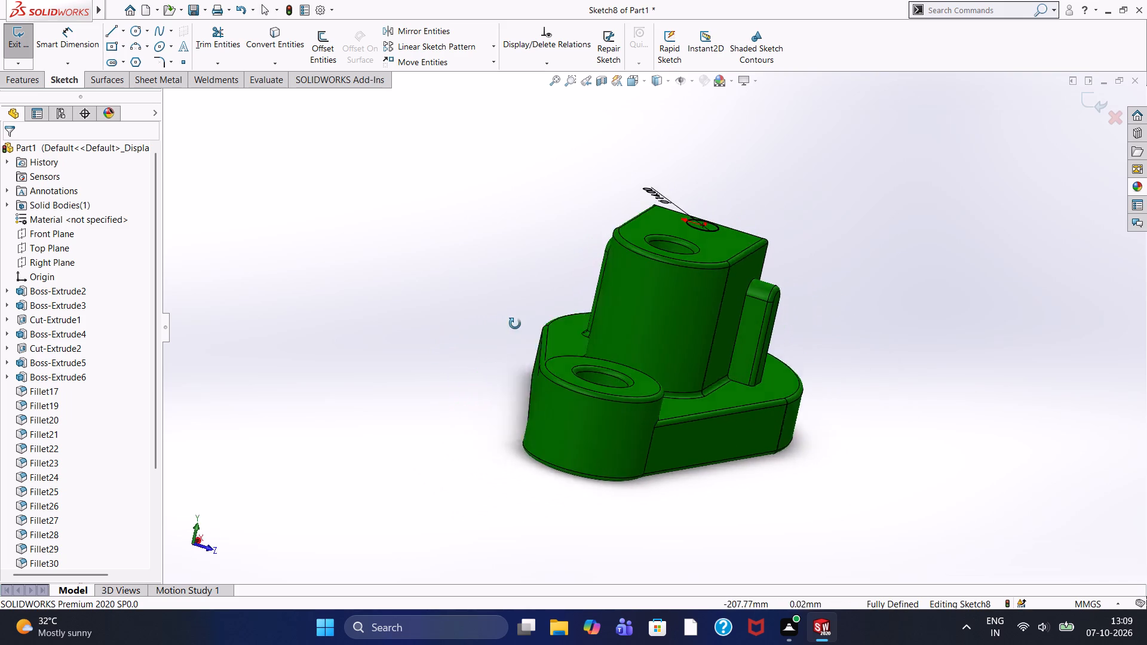
{"action": "middle_click_drag", "start_coordinate": [515, 324], "coordinate": [566, 443]}
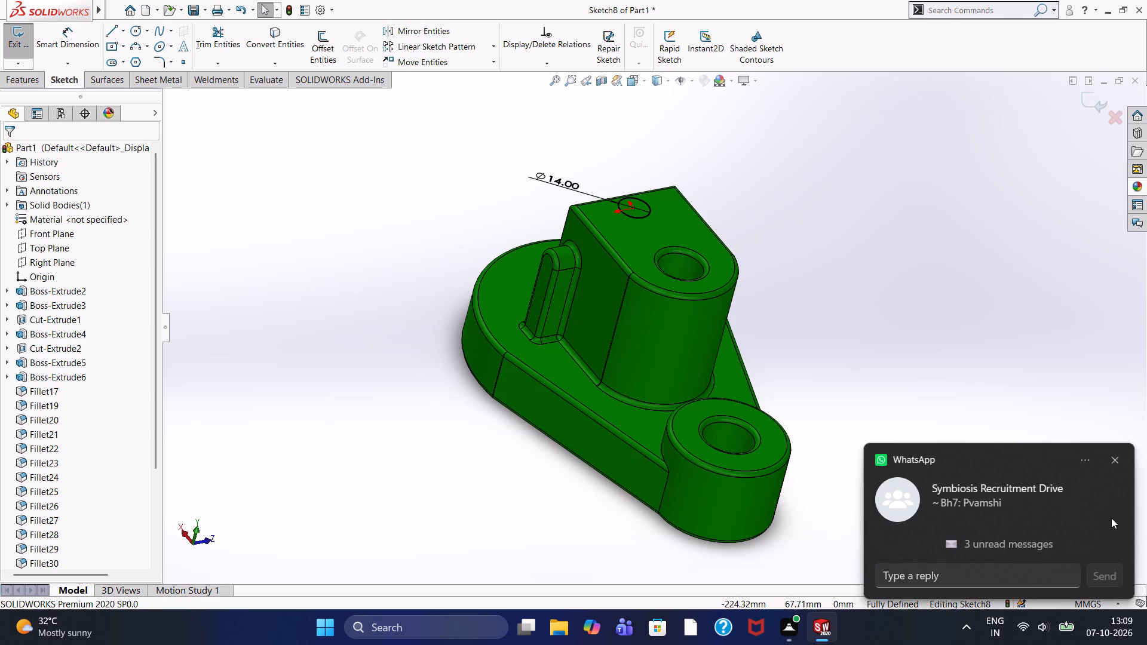
Dismiss the chat notification.
{"action": "left_click", "coordinate": [1114, 461]}
Examine the whole bracket from the small boss end, comparing the sketched circle's position with the holes and side ribs.
{"action": "scroll", "coordinate": [750, 370], "scroll_direction": "up", "scroll_amount": 3}
{"action": "middle_click_drag", "start_coordinate": [792, 365], "coordinate": [773, 392]}
{"action": "scroll", "coordinate": [723, 374], "scroll_direction": "up", "scroll_amount": 2}
{"action": "scroll", "coordinate": [685, 349], "scroll_direction": "down", "scroll_amount": 1}
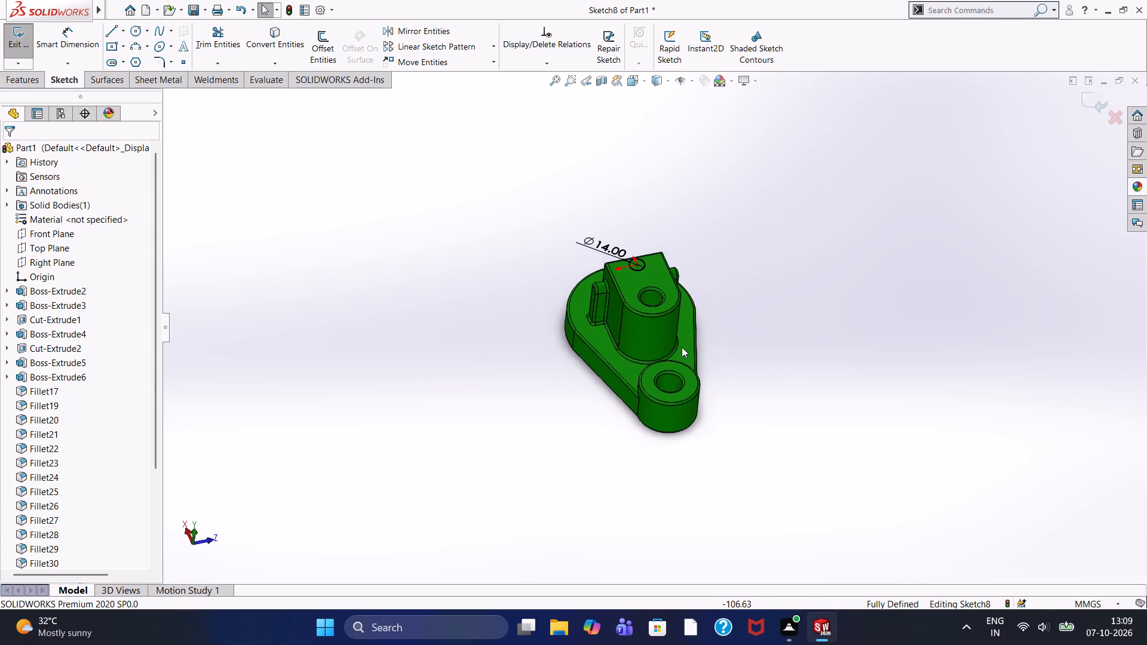
{"action": "scroll", "coordinate": [676, 337], "scroll_direction": "down", "scroll_amount": 4}
{"action": "scroll", "coordinate": [676, 337], "scroll_direction": "up", "scroll_amount": 5}
{"action": "scroll", "coordinate": [676, 337], "scroll_direction": "down", "scroll_amount": 3}
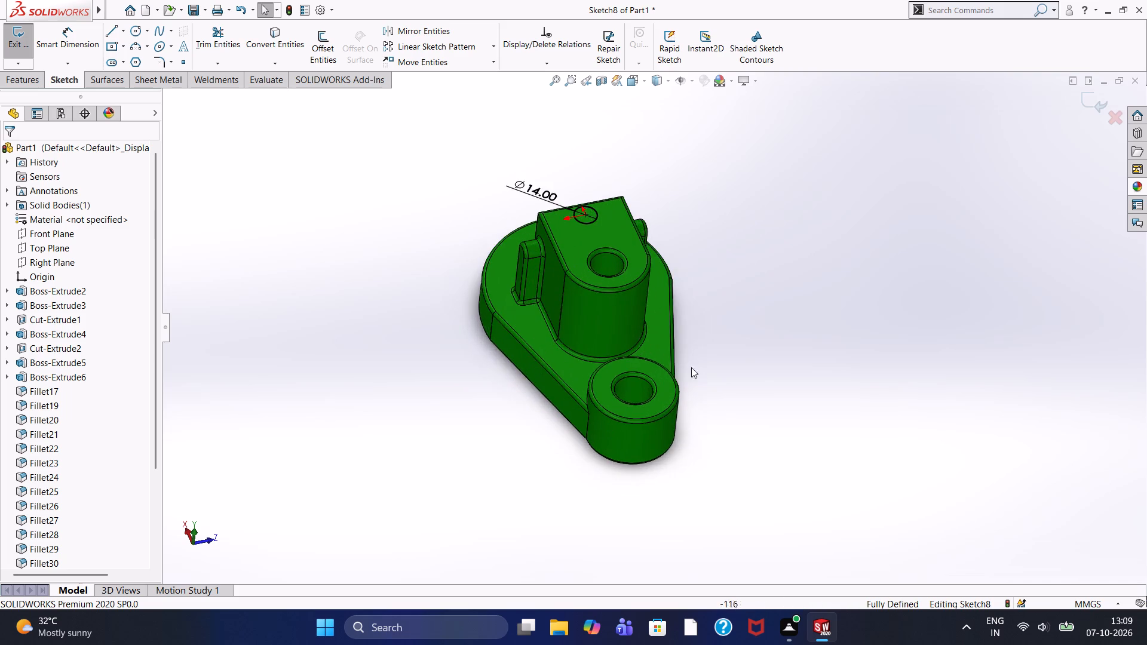
{"action": "scroll", "coordinate": [726, 413], "scroll_direction": "up", "scroll_amount": 3}
{"action": "middle_click_drag", "start_coordinate": [597, 444], "coordinate": [638, 394]}
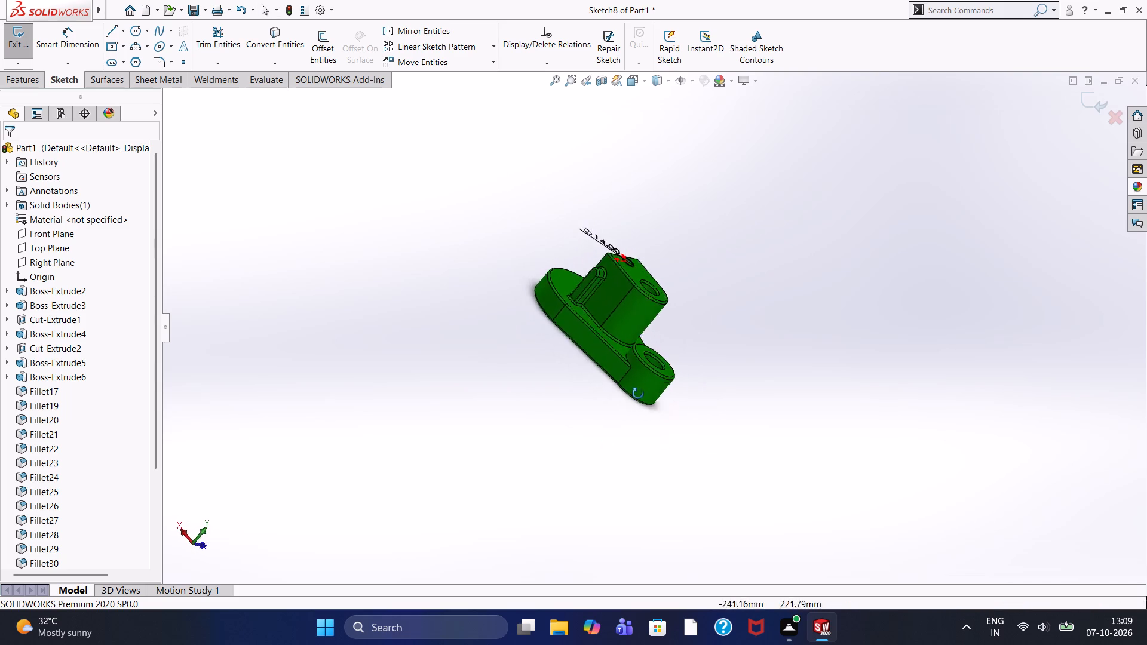
{"action": "middle_click_drag", "start_coordinate": [638, 394], "coordinate": [600, 466]}
{"action": "scroll", "coordinate": [632, 261], "scroll_direction": "down", "scroll_amount": 6}
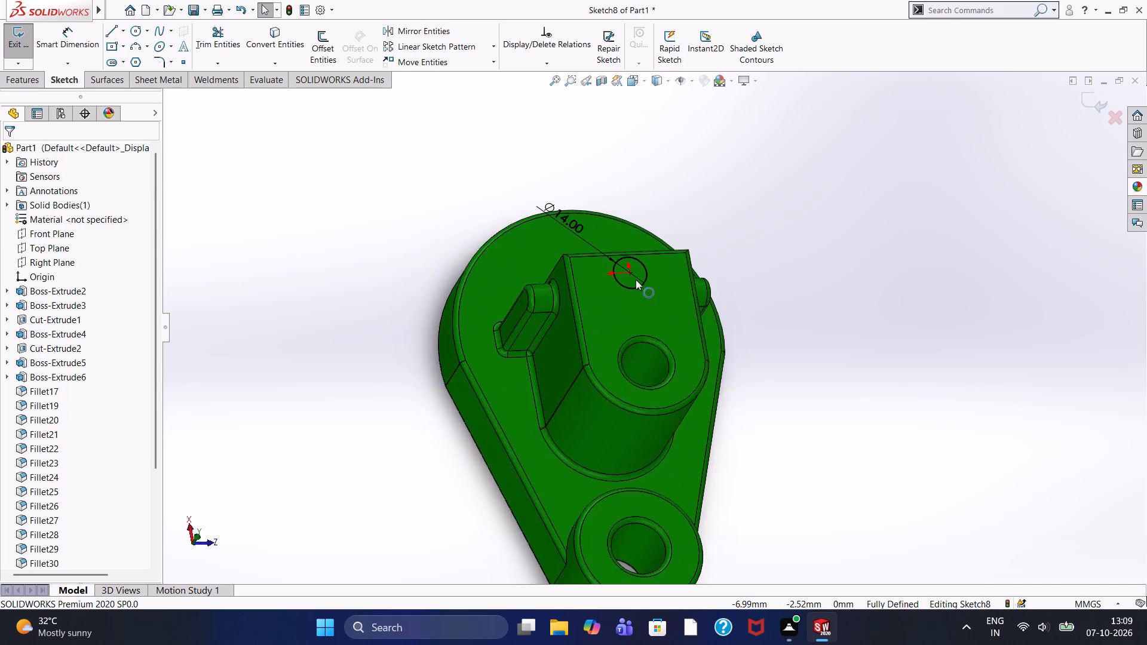
{"action": "scroll", "coordinate": [636, 279], "scroll_direction": "down", "scroll_amount": 6}
{"action": "scroll", "coordinate": [630, 294], "scroll_direction": "up", "scroll_amount": 7}
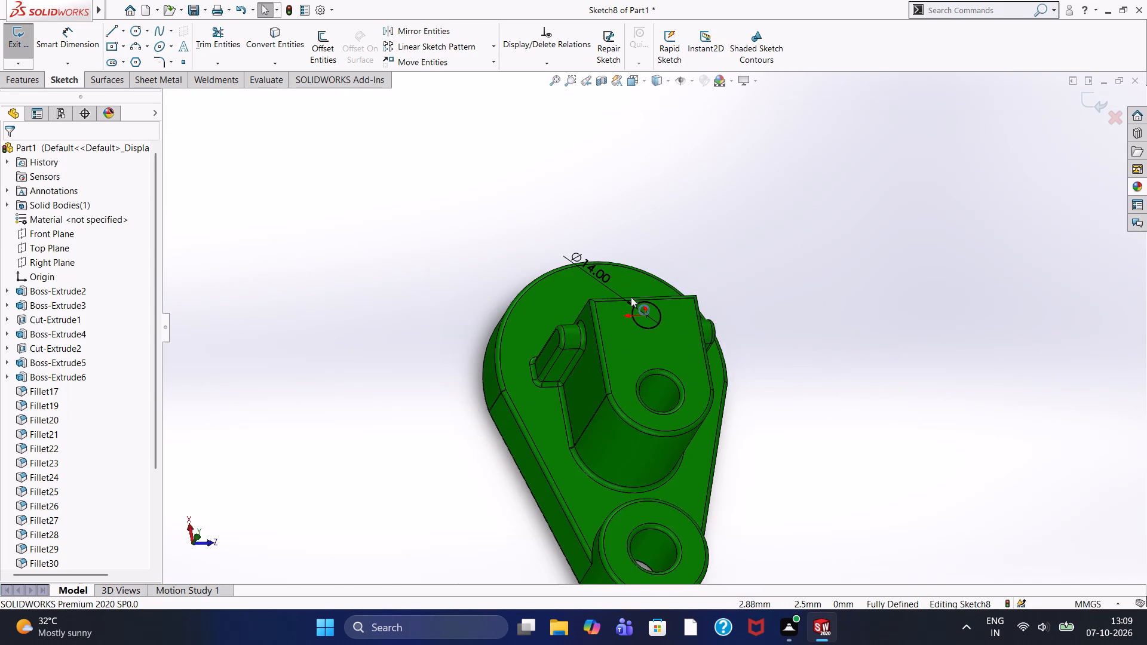
{"action": "scroll", "coordinate": [647, 321], "scroll_direction": "up", "scroll_amount": 2}
{"action": "middle_click", "coordinate": [556, 500]}
{"action": "middle_click_drag", "start_coordinate": [525, 480], "coordinate": [480, 444]}
{"action": "middle_click", "coordinate": [445, 419]}
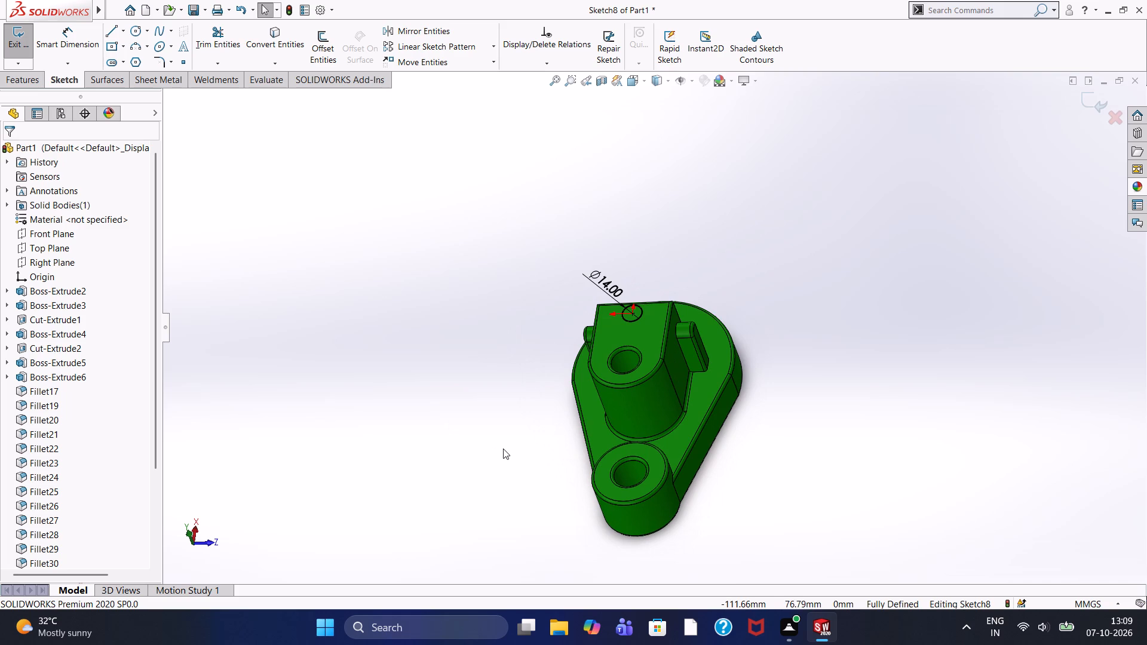
{"action": "middle_click", "coordinate": [503, 449]}
{"action": "middle_click_drag", "start_coordinate": [503, 449], "coordinate": [569, 432]}
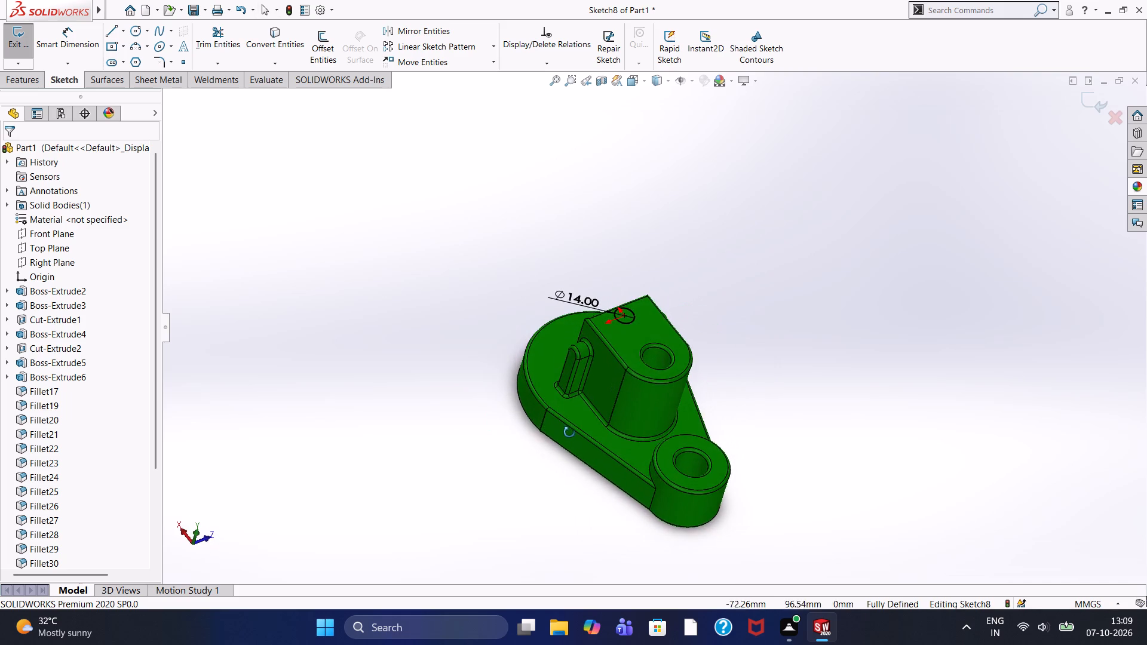
{"action": "middle_click_drag", "start_coordinate": [569, 432], "coordinate": [569, 456]}
Examine the tall boss's top face up close, checking the sketched circle against its flat end and existing hole.
{"action": "scroll", "coordinate": [664, 329], "scroll_direction": "down", "scroll_amount": 4}
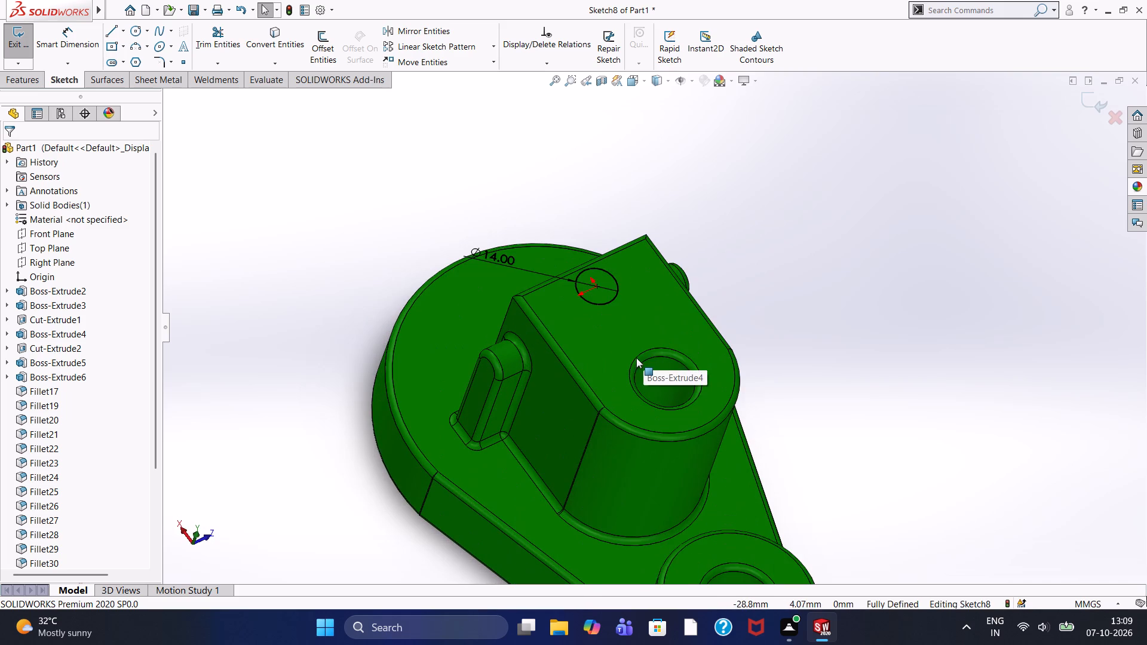
{"action": "scroll", "coordinate": [636, 358], "scroll_direction": "up", "scroll_amount": 1}
{"action": "scroll", "coordinate": [636, 358], "scroll_direction": "down", "scroll_amount": 2}
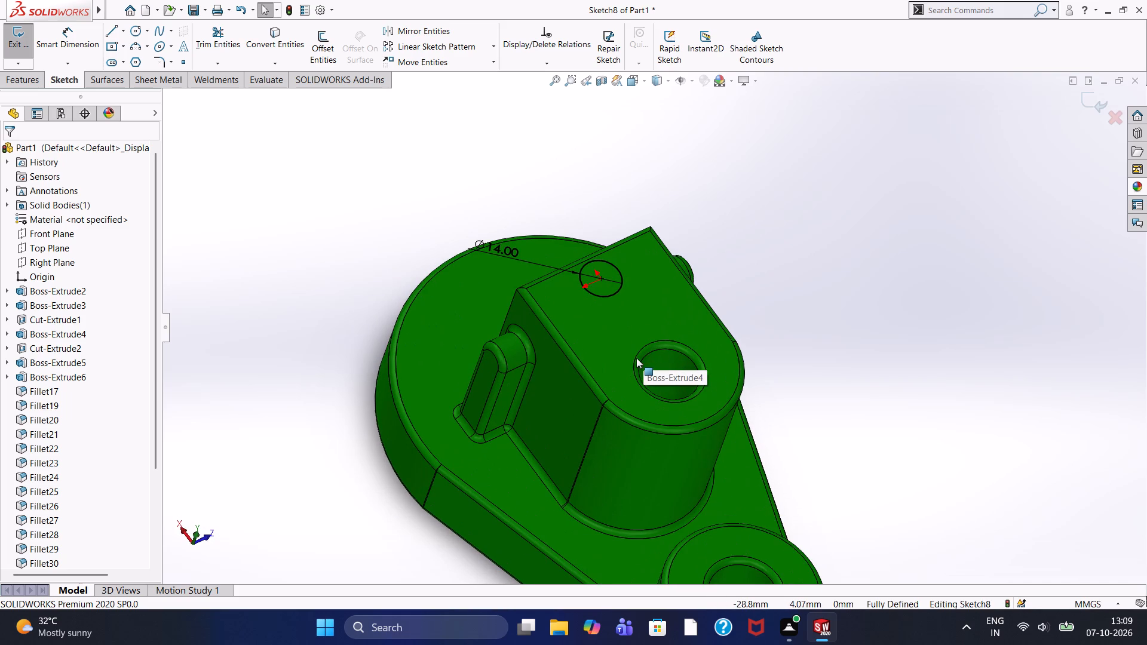
{"action": "scroll", "coordinate": [636, 358], "scroll_direction": "up", "scroll_amount": 2}
{"action": "scroll", "coordinate": [636, 358], "scroll_direction": "down", "scroll_amount": 2}
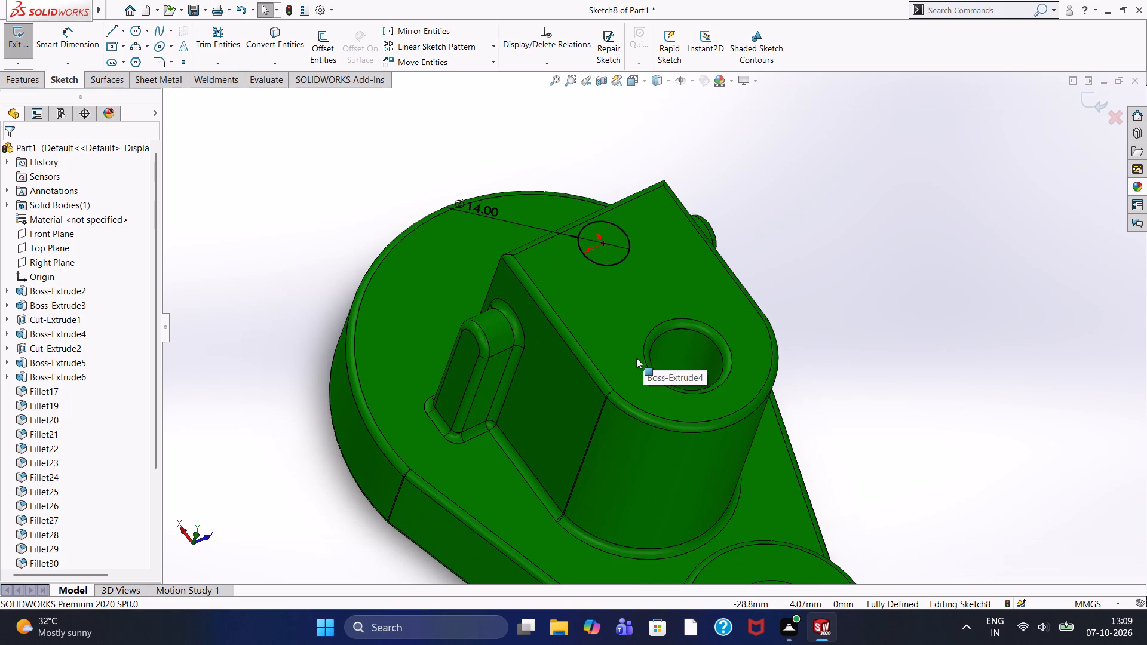
{"action": "scroll", "coordinate": [636, 358], "scroll_direction": "up", "scroll_amount": 2}
{"action": "scroll", "coordinate": [636, 358], "scroll_direction": "down", "scroll_amount": 3}
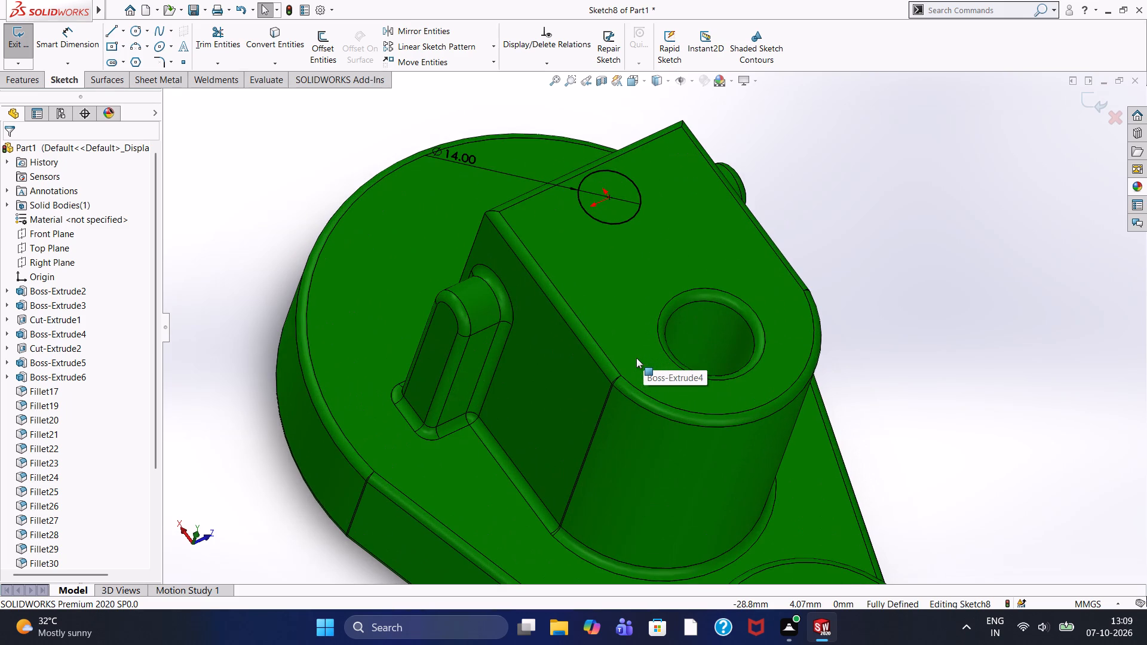
{"action": "scroll", "coordinate": [636, 358], "scroll_direction": "up", "scroll_amount": 2}
{"action": "scroll", "coordinate": [636, 358], "scroll_direction": "down", "scroll_amount": 1}
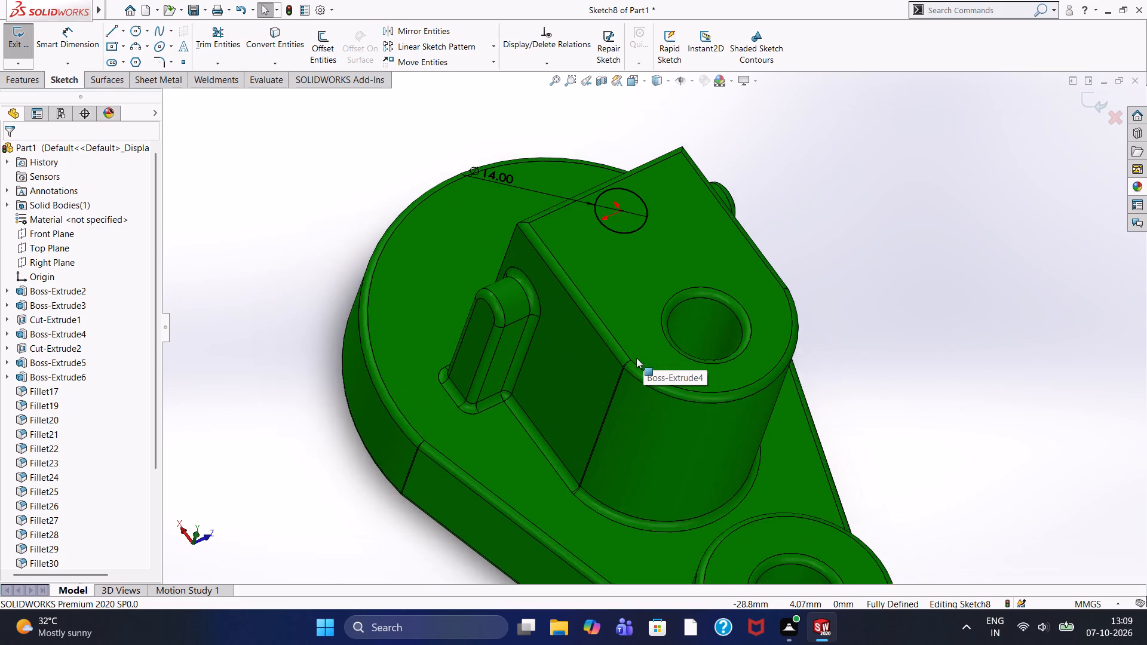
{"action": "scroll", "coordinate": [636, 358], "scroll_direction": "down", "scroll_amount": 1}
{"action": "scroll", "coordinate": [636, 358], "scroll_direction": "up", "scroll_amount": 6}
{"action": "middle_click_drag", "start_coordinate": [771, 442], "coordinate": [806, 393]}
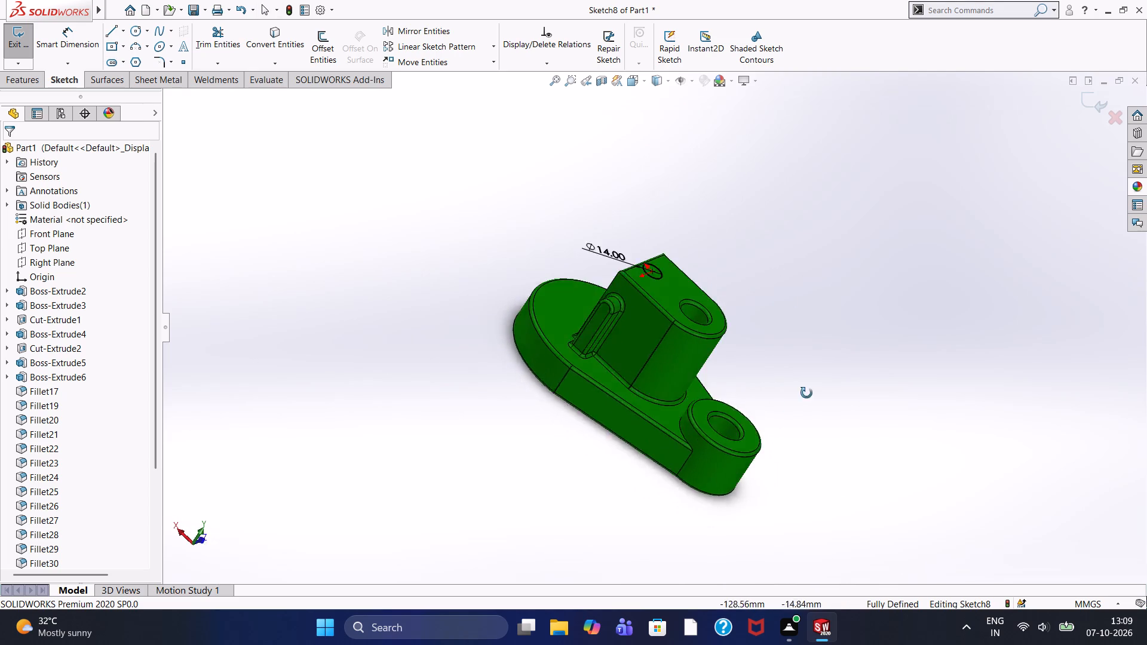
{"action": "middle_click_drag", "start_coordinate": [806, 393], "coordinate": [737, 357]}
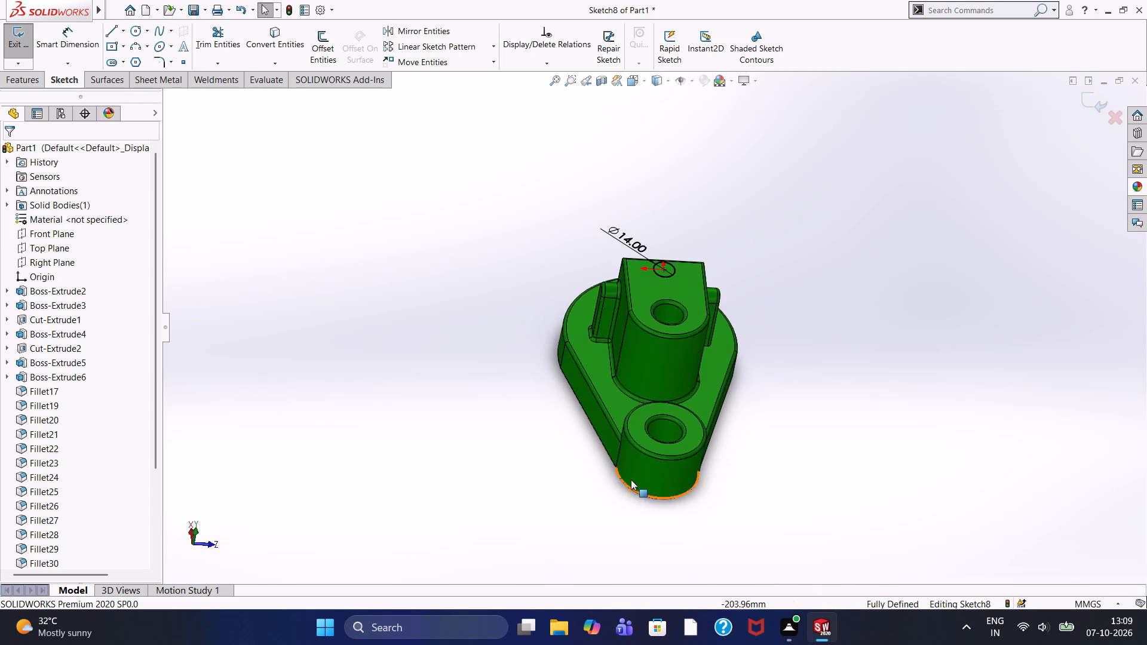
View the bracket squarely from its underside and examine the sketched circle's alignment with the two through holes.
{"action": "left_click", "coordinate": [643, 472]}
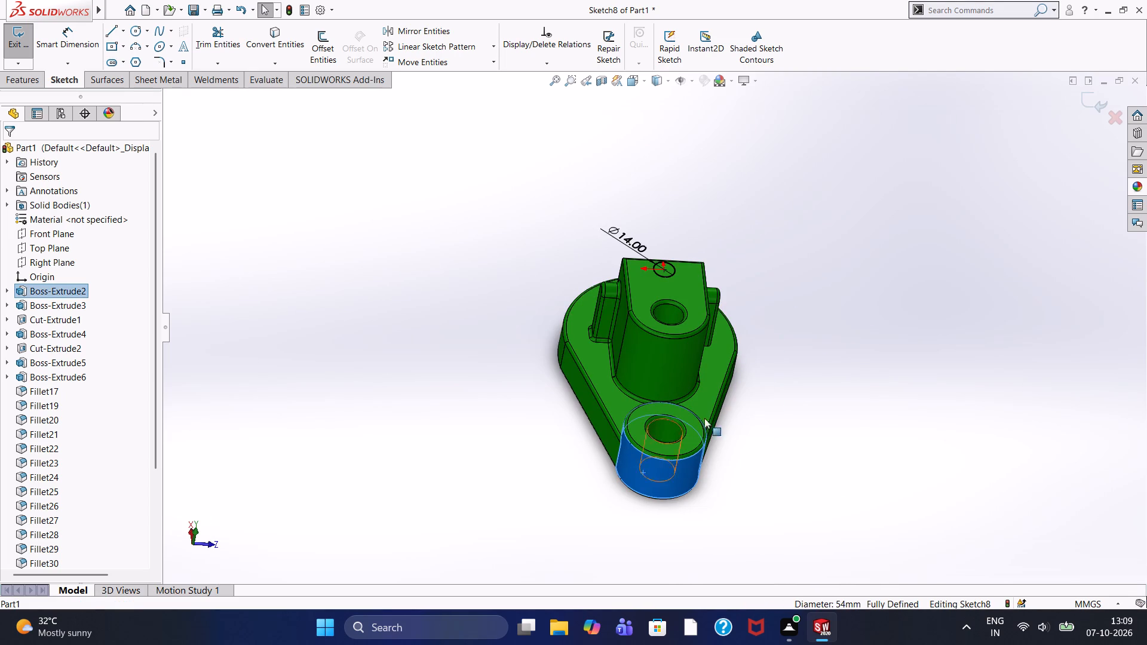
{"action": "left_click", "coordinate": [645, 82]}
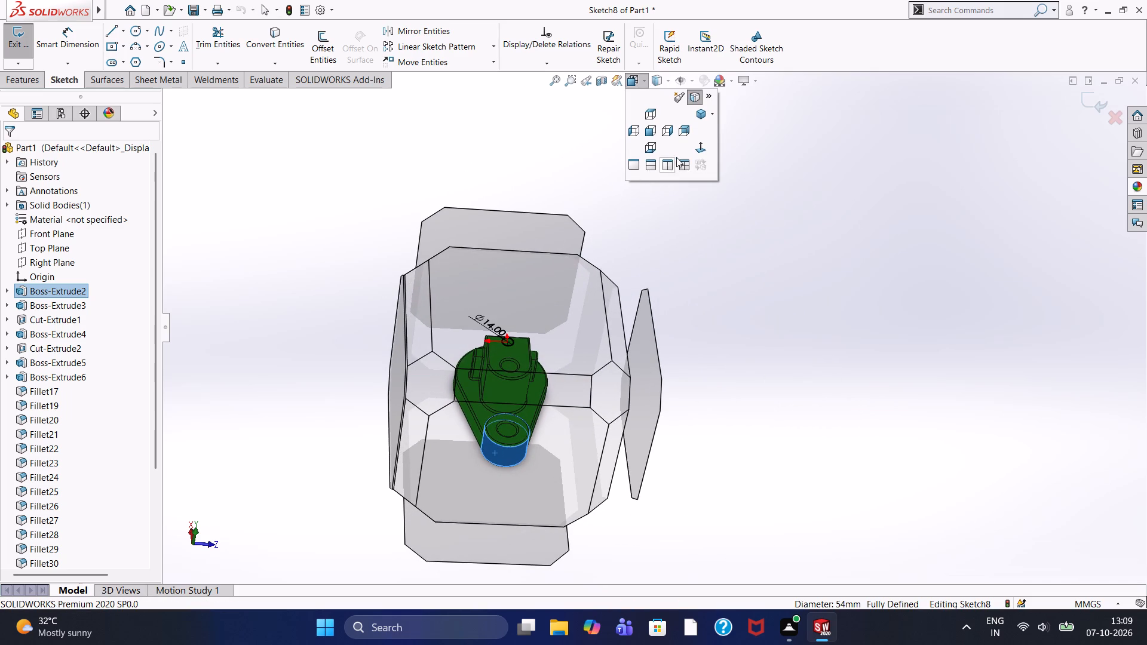
{"action": "left_click", "coordinate": [697, 147]}
{"action": "left_click", "coordinate": [510, 271]}
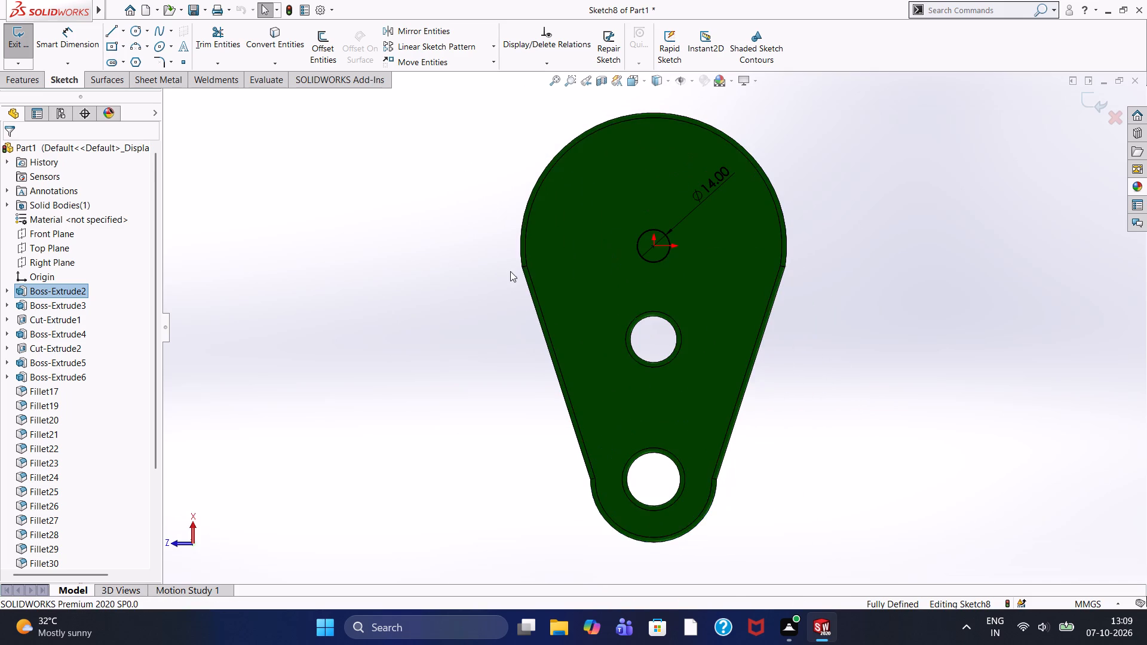
{"action": "scroll", "coordinate": [755, 208], "scroll_direction": "down", "scroll_amount": 3}
{"action": "scroll", "coordinate": [650, 234], "scroll_direction": "down", "scroll_amount": 8}
{"action": "scroll", "coordinate": [630, 232], "scroll_direction": "up", "scroll_amount": 10}
{"action": "scroll", "coordinate": [630, 232], "scroll_direction": "down", "scroll_amount": 2}
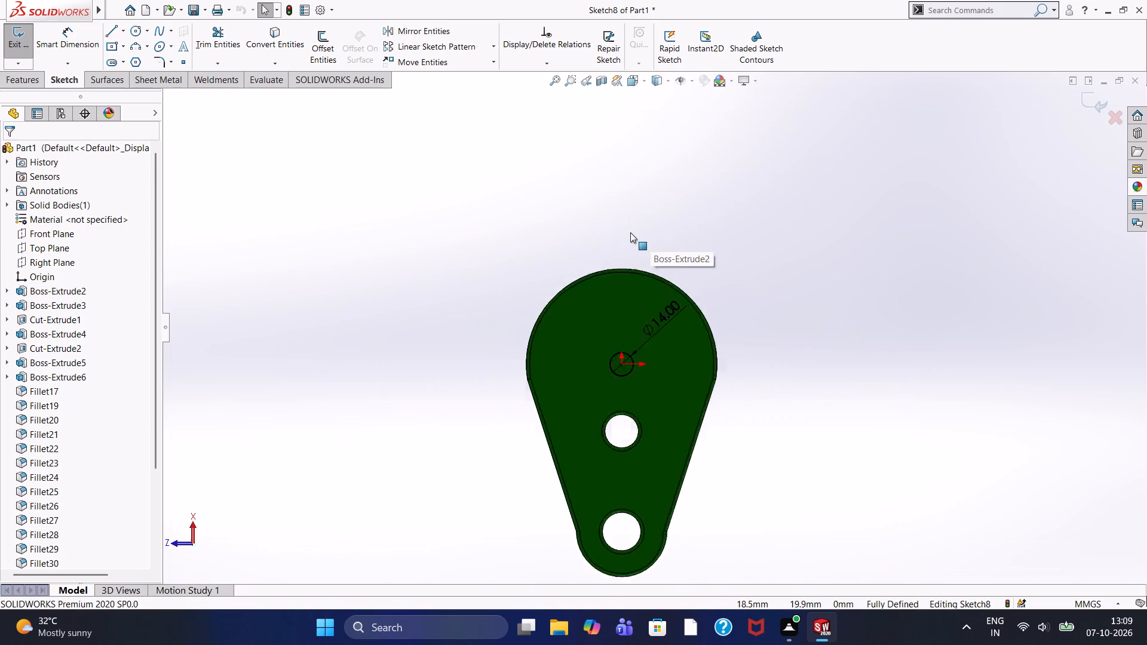
{"action": "scroll", "coordinate": [630, 232], "scroll_direction": "down", "scroll_amount": 2}
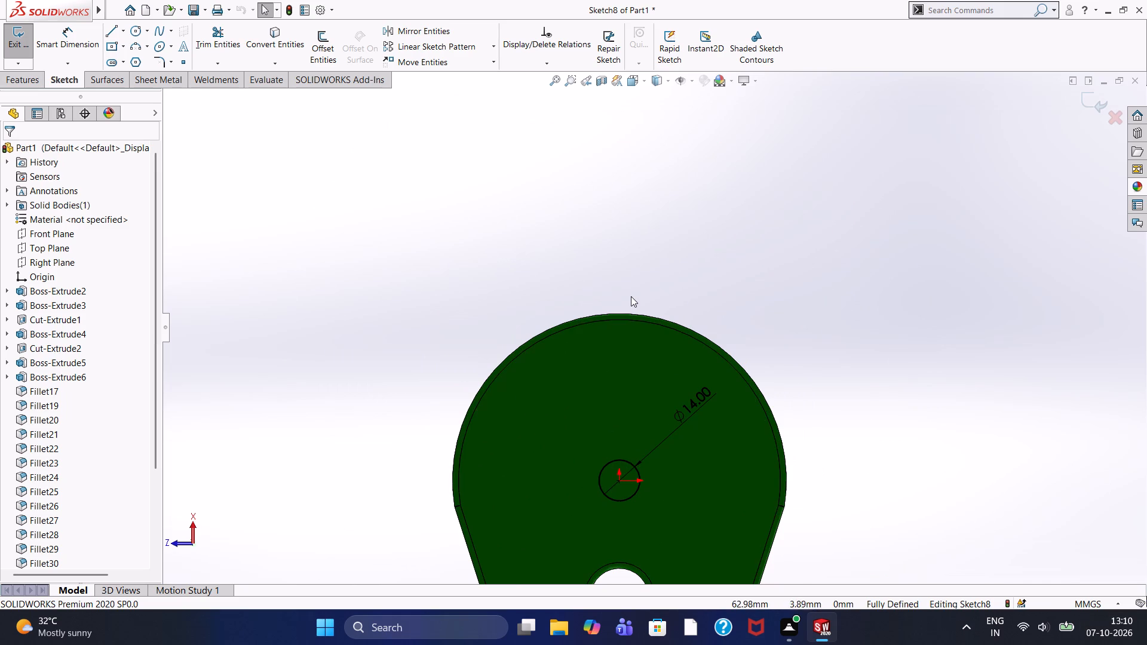
{"action": "scroll", "coordinate": [645, 440], "scroll_direction": "up", "scroll_amount": 7}
{"action": "scroll", "coordinate": [645, 440], "scroll_direction": "down", "scroll_amount": 3}
{"action": "scroll", "coordinate": [651, 369], "scroll_direction": "up", "scroll_amount": 1}
{"action": "scroll", "coordinate": [652, 347], "scroll_direction": "down", "scroll_amount": 2}
{"action": "scroll", "coordinate": [623, 268], "scroll_direction": "down", "scroll_amount": 4}
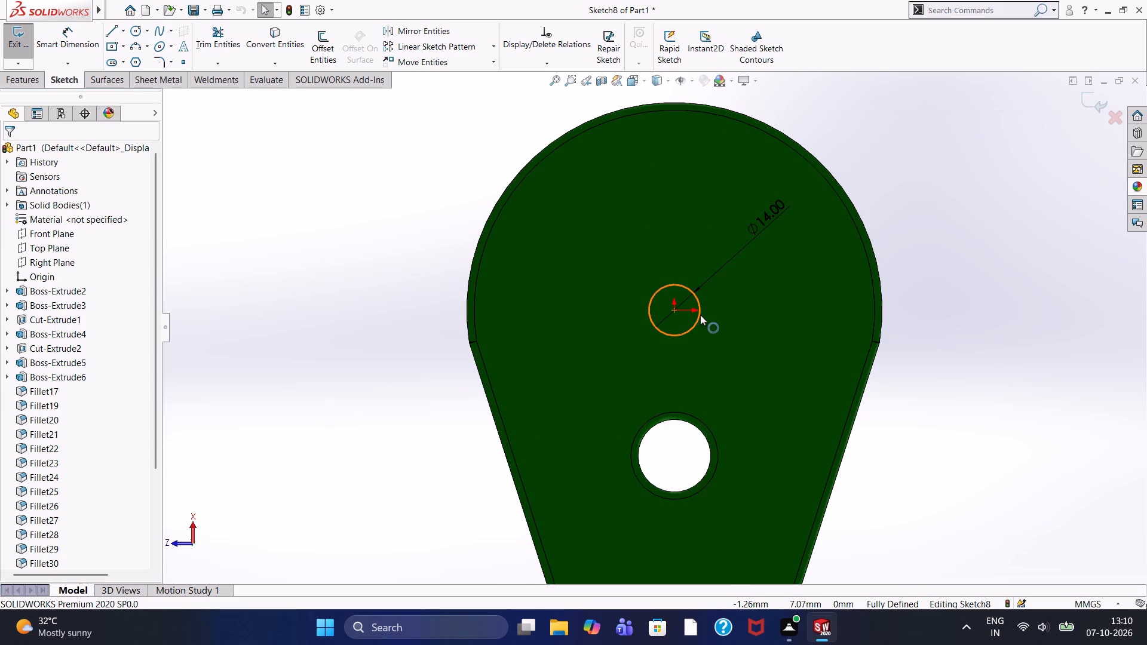
{"action": "scroll", "coordinate": [687, 376], "scroll_direction": "up", "scroll_amount": 3}
{"action": "scroll", "coordinate": [687, 376], "scroll_direction": "down", "scroll_amount": 2}
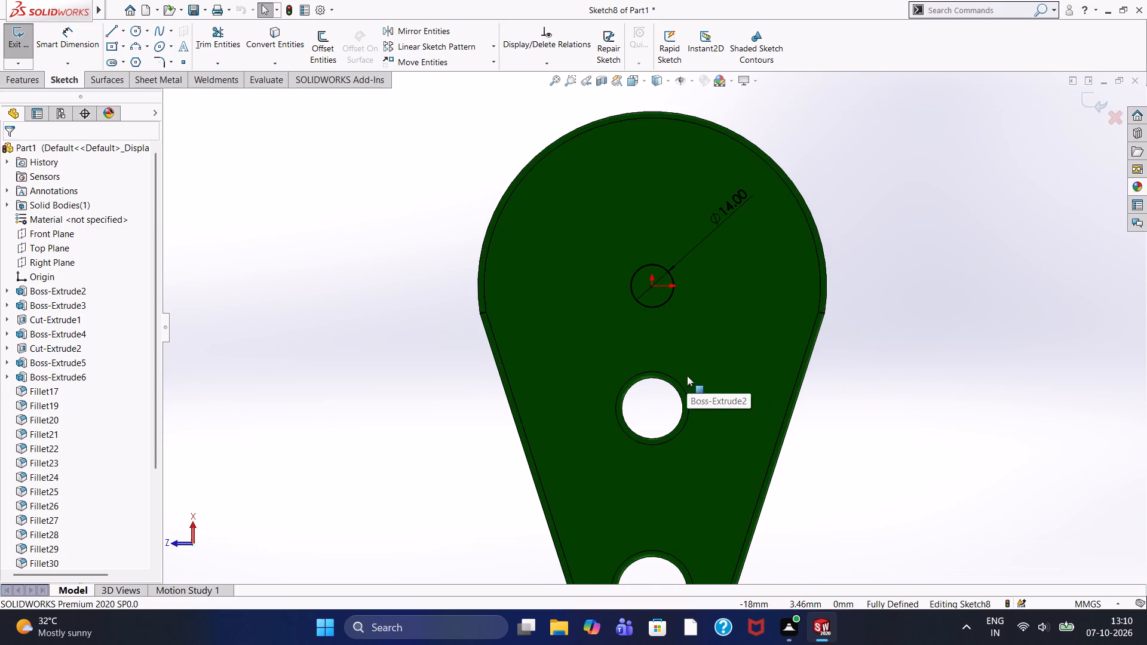
{"action": "scroll", "coordinate": [687, 376], "scroll_direction": "down", "scroll_amount": 1}
{"action": "scroll", "coordinate": [687, 376], "scroll_direction": "up", "scroll_amount": 1}
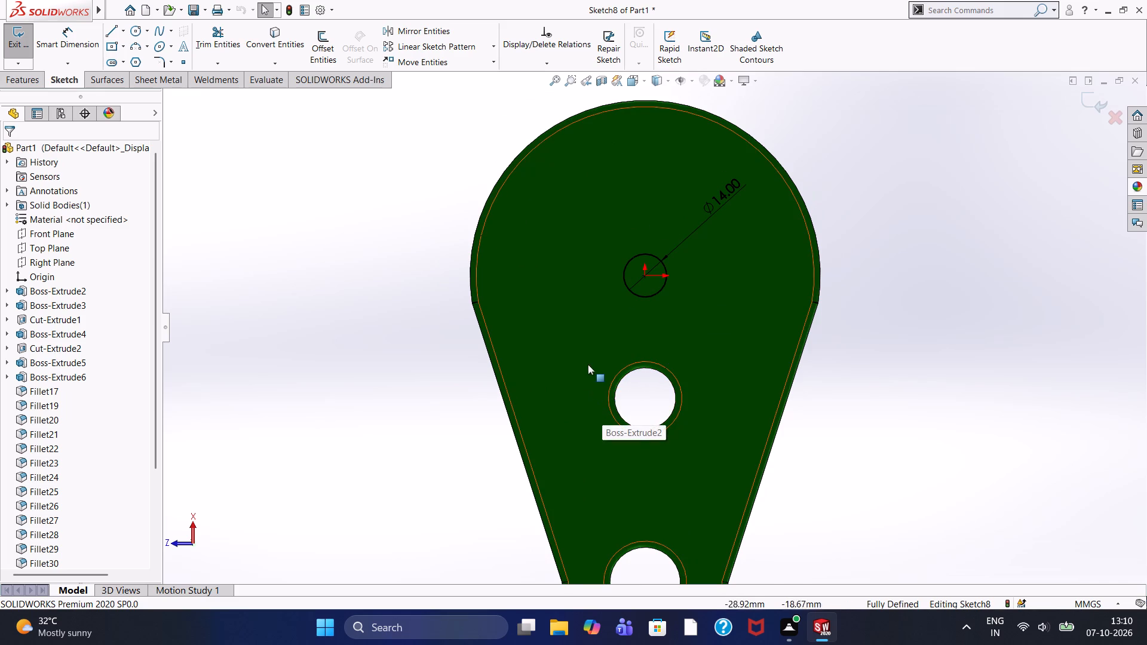
{"action": "scroll", "coordinate": [891, 263], "scroll_direction": "up", "scroll_amount": 2}
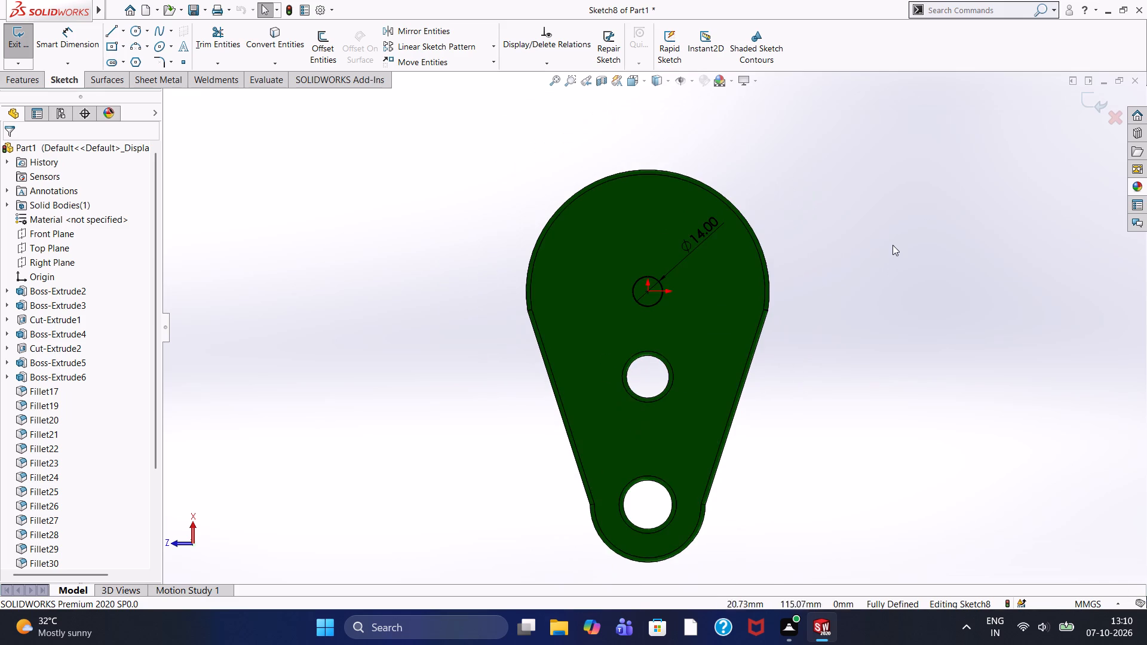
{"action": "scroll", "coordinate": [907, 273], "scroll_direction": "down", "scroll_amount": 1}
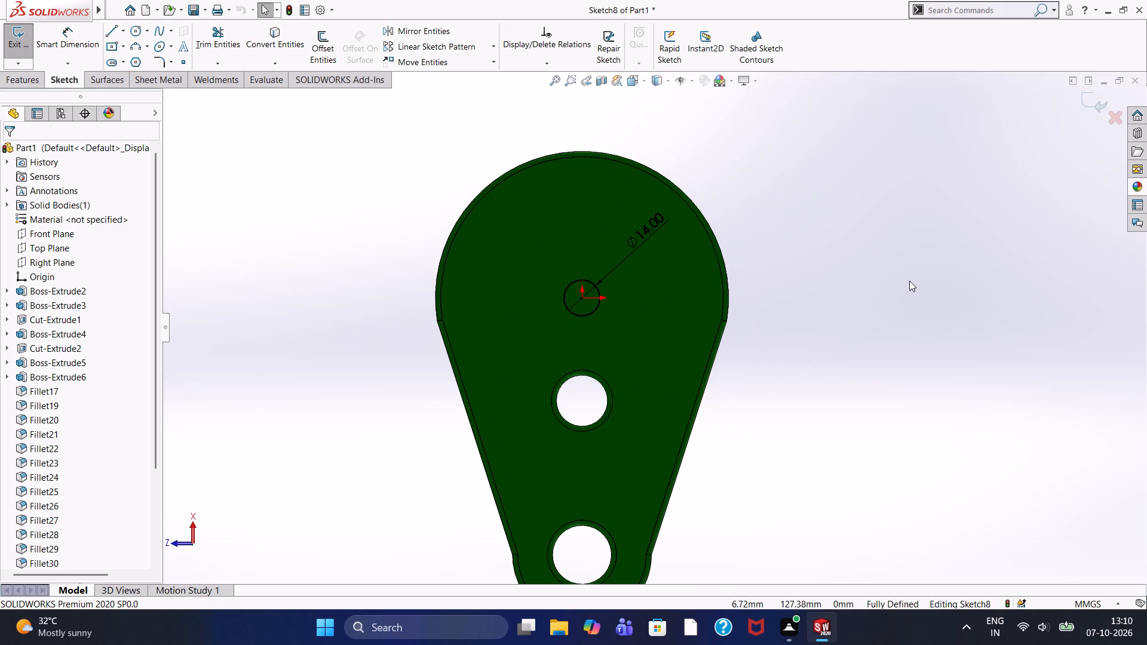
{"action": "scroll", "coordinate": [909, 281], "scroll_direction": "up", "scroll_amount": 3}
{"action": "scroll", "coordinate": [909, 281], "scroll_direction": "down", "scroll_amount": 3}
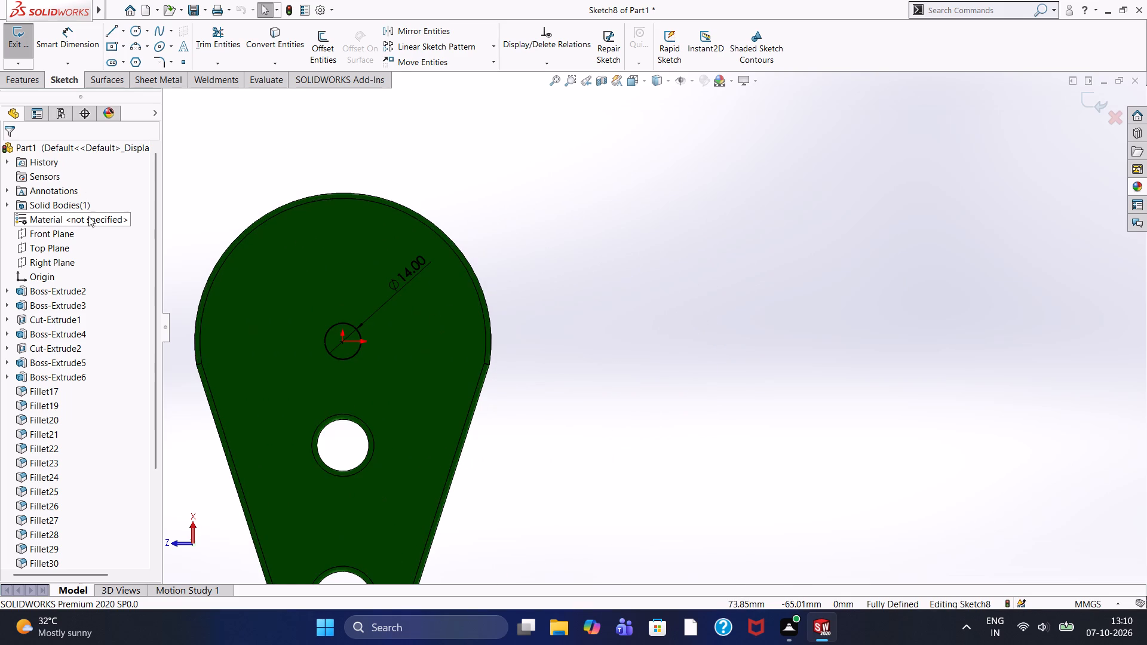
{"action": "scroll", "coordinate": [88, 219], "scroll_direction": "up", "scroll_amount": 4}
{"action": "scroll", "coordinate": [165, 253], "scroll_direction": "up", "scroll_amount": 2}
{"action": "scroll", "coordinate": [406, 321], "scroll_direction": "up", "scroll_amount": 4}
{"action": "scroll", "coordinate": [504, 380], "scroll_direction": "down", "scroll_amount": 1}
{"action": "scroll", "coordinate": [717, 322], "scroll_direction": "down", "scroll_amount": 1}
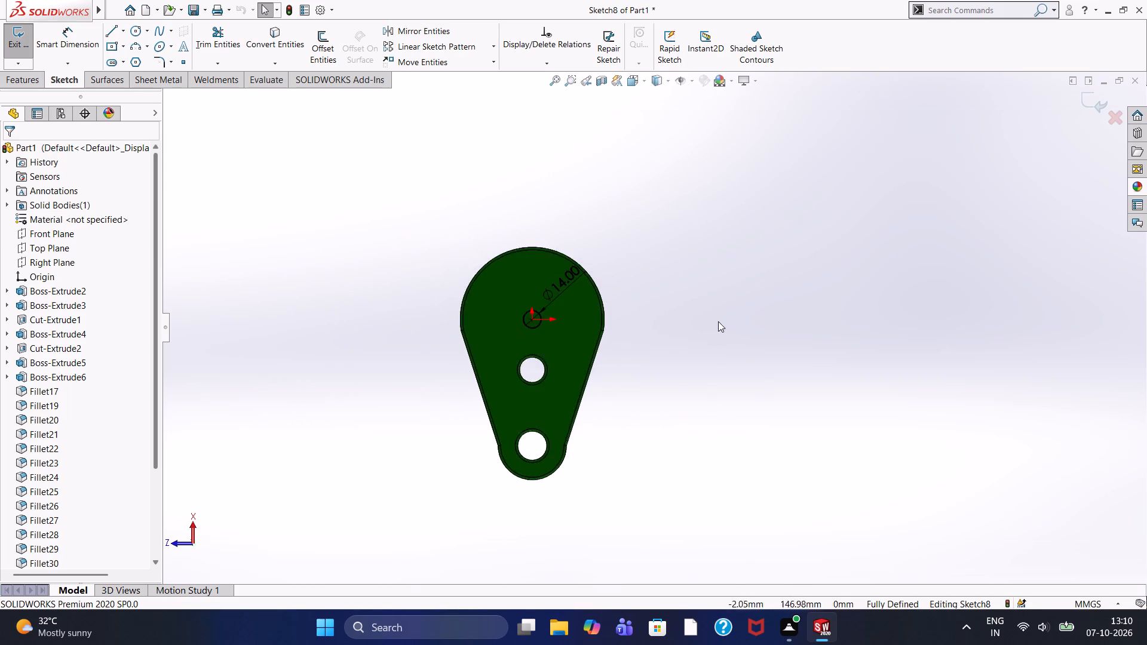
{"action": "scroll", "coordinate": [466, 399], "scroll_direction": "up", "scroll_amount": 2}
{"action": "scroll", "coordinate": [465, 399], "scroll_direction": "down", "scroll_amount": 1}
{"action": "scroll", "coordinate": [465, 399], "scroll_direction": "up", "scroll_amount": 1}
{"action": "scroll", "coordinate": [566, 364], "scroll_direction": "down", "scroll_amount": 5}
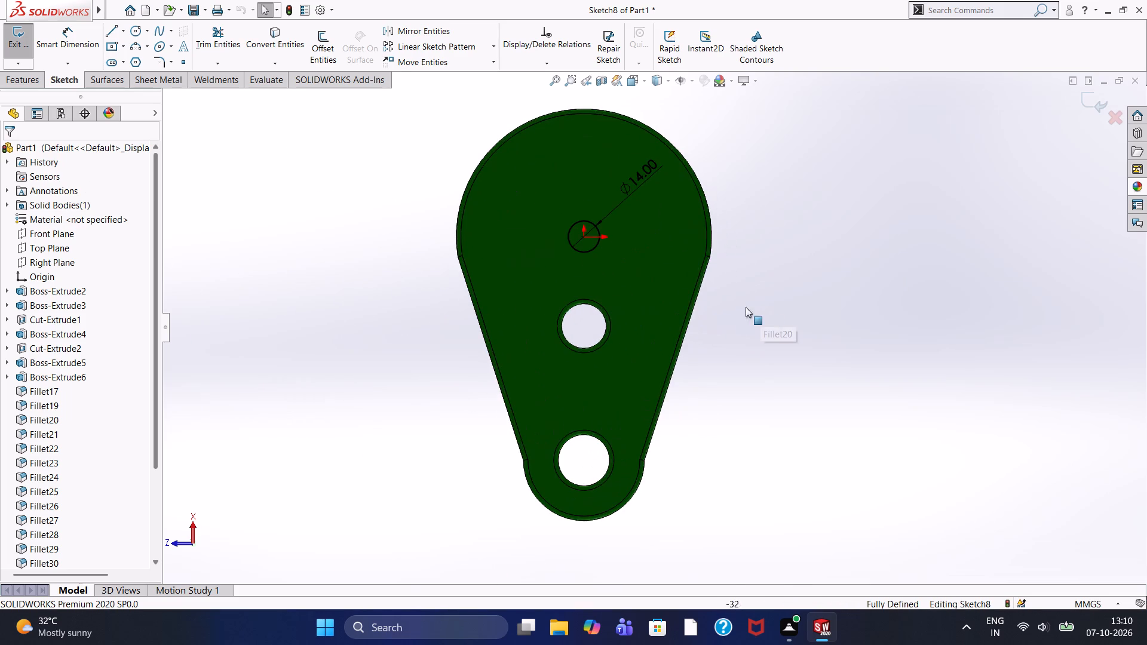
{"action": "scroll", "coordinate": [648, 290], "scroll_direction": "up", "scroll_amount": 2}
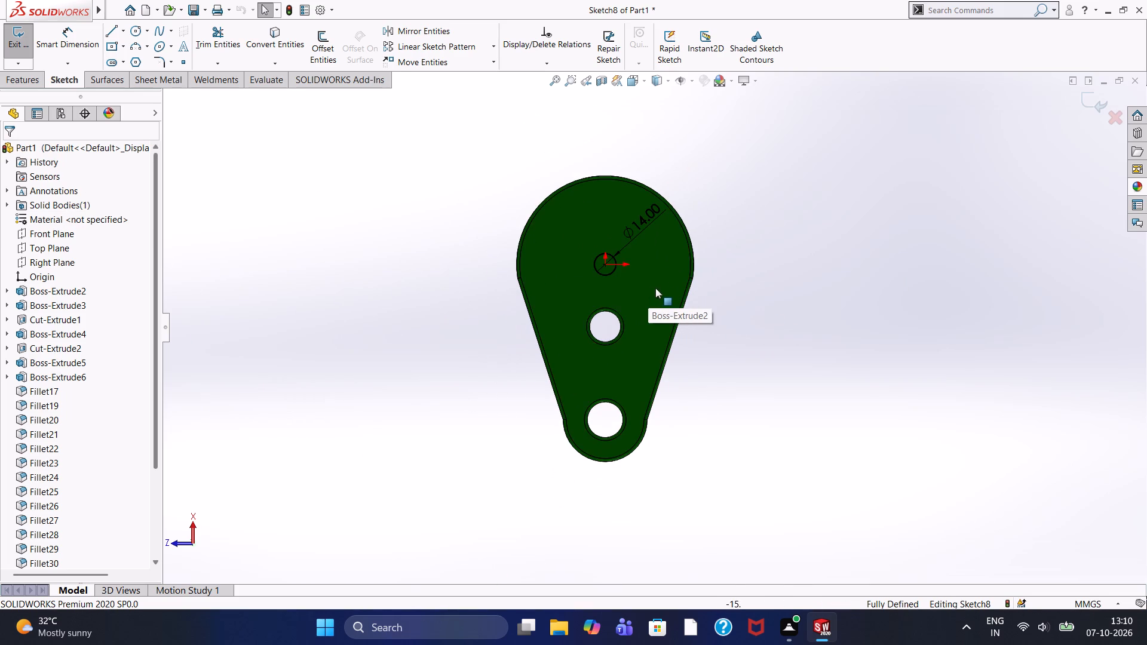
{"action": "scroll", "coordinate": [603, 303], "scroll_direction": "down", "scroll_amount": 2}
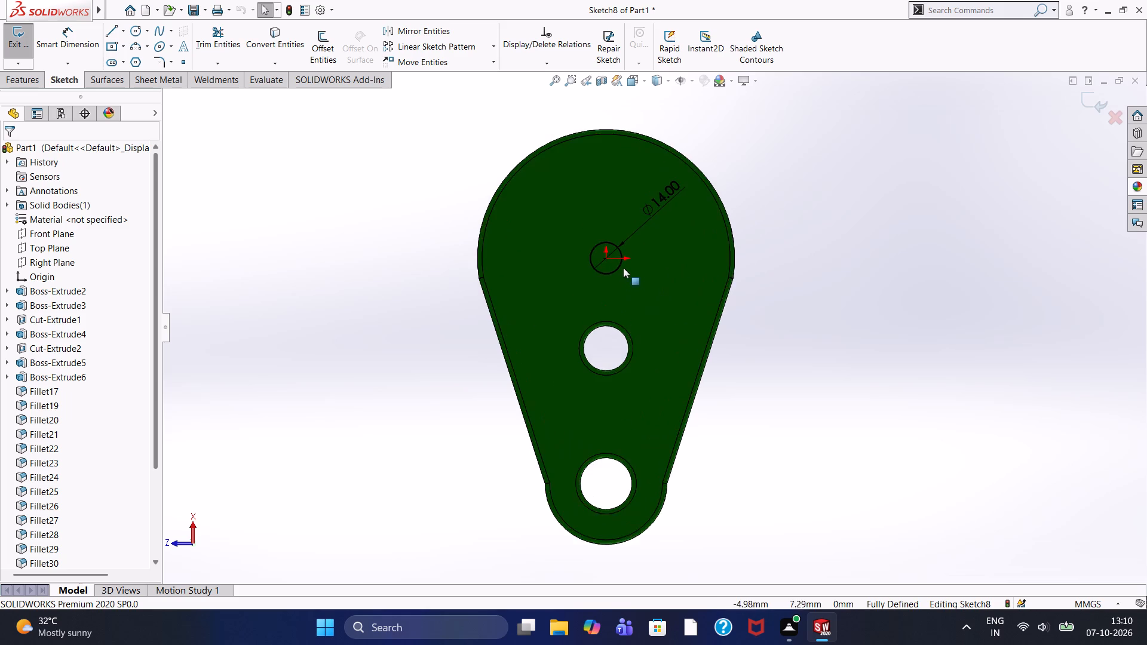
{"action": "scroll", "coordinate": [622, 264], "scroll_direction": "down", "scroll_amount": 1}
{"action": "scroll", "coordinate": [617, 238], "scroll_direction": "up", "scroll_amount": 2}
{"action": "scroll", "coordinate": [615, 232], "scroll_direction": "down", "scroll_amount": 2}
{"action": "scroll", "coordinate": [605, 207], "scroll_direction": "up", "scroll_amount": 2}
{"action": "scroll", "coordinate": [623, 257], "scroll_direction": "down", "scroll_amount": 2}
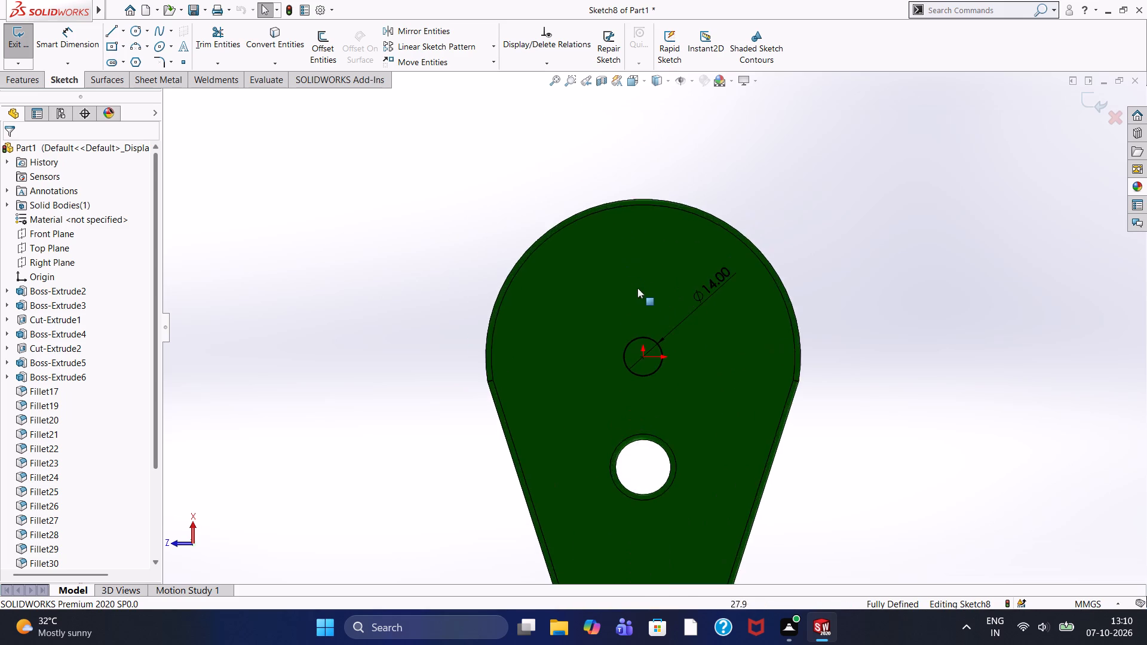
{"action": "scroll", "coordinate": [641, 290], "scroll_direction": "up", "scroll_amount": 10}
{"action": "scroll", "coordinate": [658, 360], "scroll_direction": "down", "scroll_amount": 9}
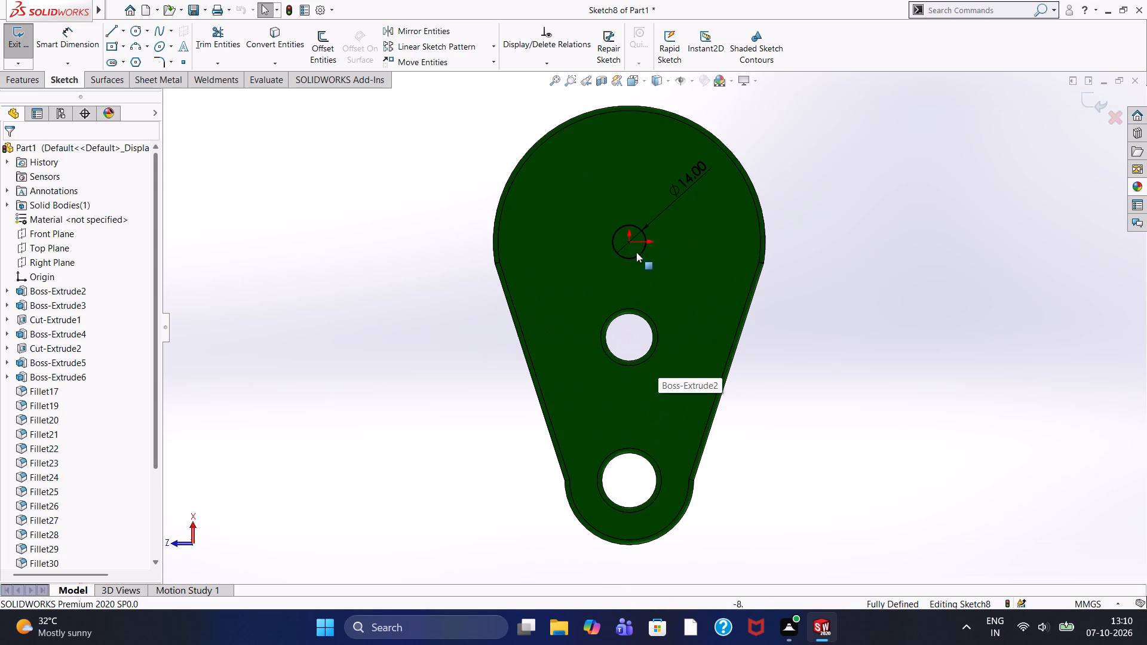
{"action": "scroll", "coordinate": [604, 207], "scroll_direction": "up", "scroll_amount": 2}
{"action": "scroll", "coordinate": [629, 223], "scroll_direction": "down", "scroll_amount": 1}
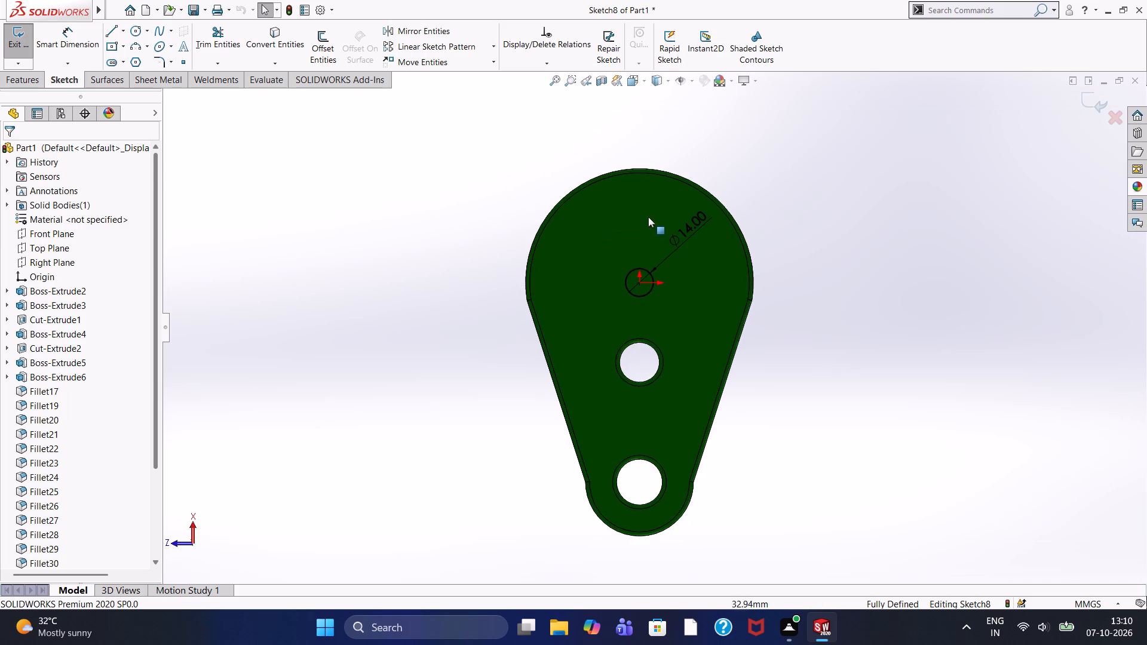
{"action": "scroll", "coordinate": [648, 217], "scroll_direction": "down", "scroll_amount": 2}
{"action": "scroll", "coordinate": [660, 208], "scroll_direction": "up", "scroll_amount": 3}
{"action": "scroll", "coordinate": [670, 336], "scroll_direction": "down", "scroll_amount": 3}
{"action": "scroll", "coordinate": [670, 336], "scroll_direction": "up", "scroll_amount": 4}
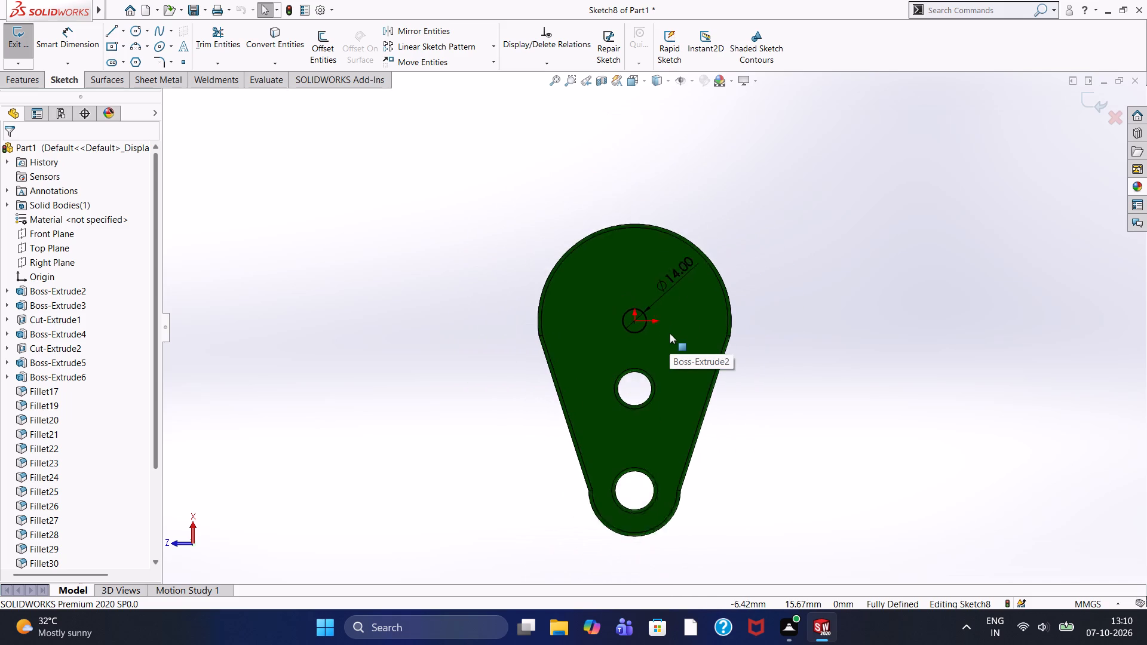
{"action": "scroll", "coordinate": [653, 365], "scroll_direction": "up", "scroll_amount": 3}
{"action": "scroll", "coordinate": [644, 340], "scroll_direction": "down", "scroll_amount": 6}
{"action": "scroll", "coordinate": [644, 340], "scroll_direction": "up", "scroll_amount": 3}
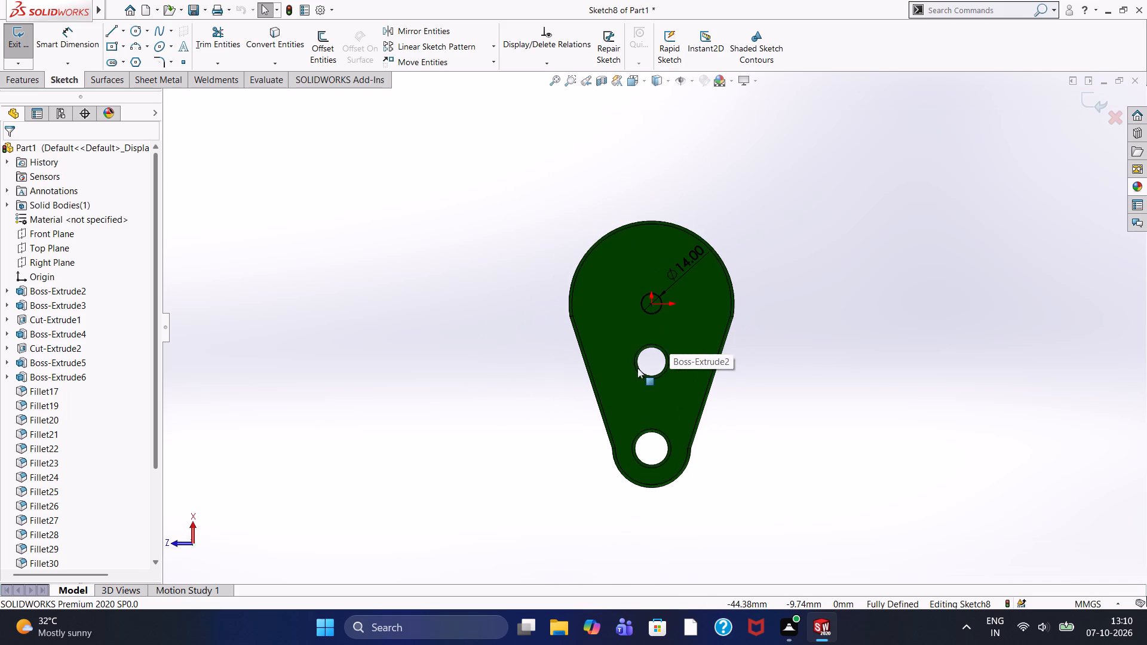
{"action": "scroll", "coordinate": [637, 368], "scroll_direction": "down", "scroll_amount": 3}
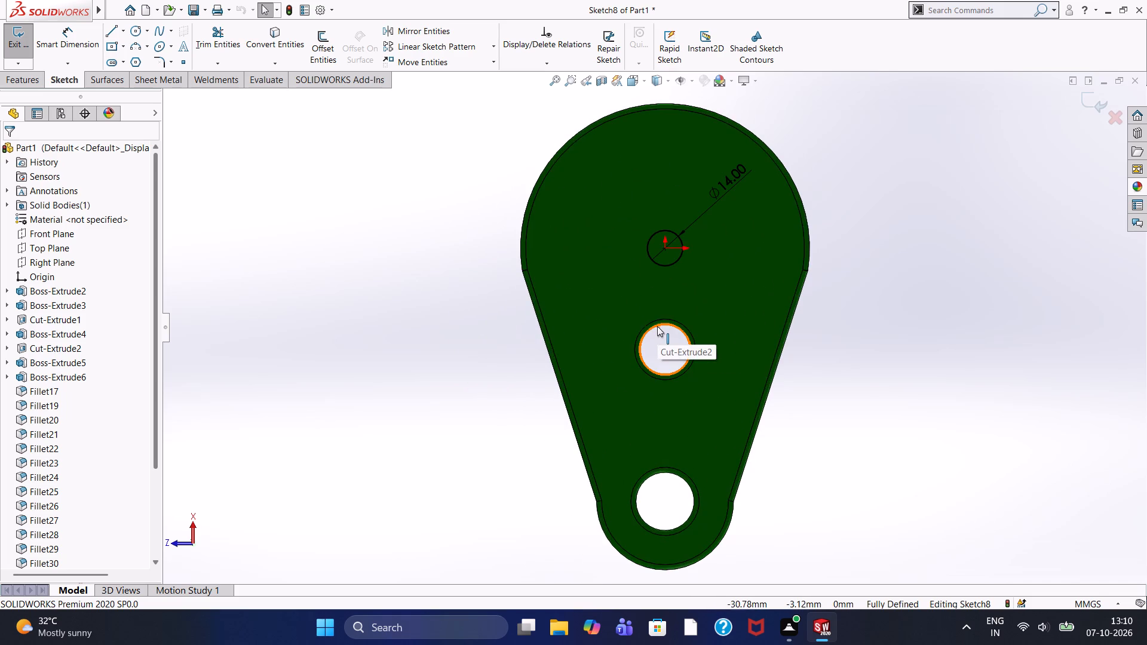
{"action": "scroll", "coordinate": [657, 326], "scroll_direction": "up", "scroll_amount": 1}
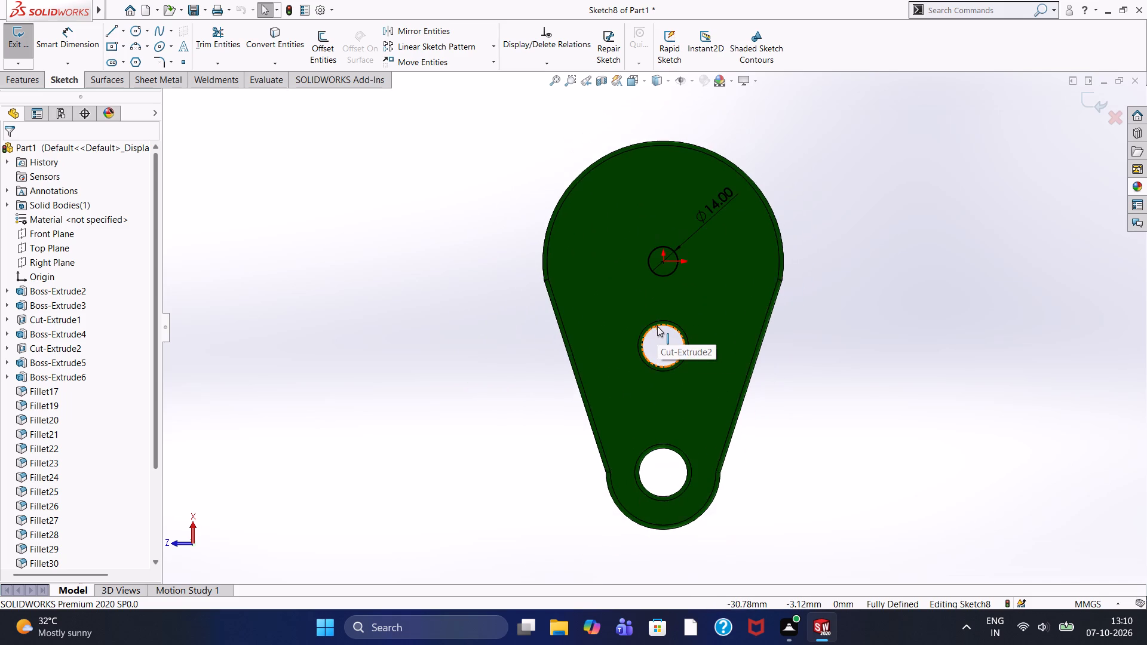
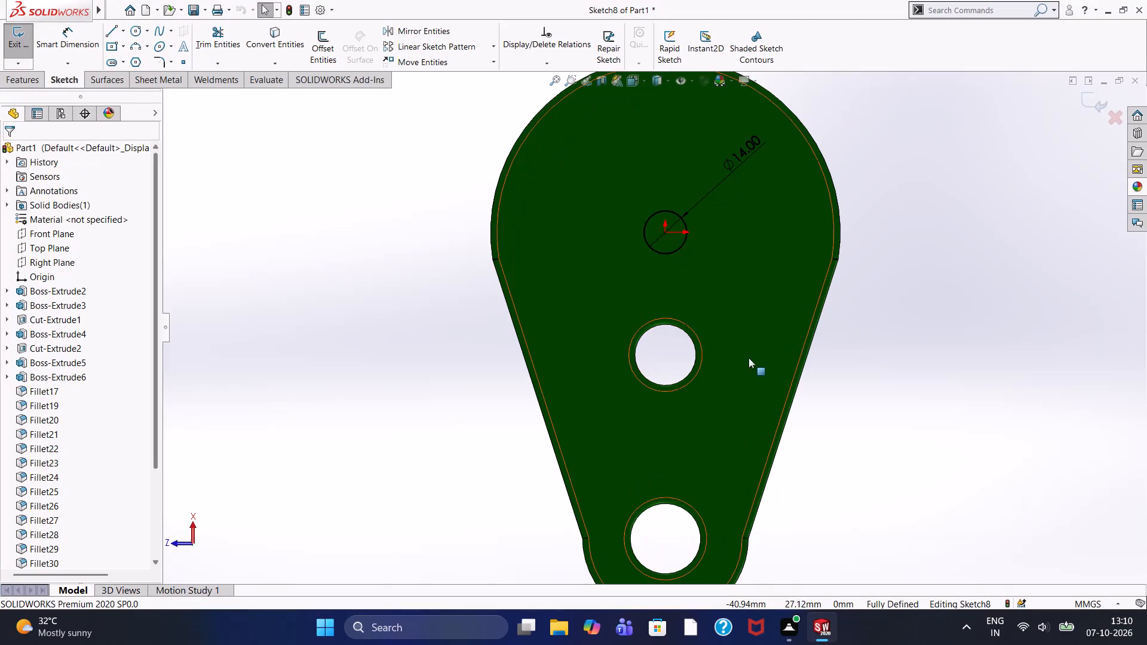
Examine the bracket from its side and top, checking the sketched circle's place on the tall boss's top face.
{"action": "scroll", "coordinate": [758, 310], "scroll_direction": "up", "scroll_amount": 4}
{"action": "middle_click_drag", "start_coordinate": [771, 340], "coordinate": [755, 357]}
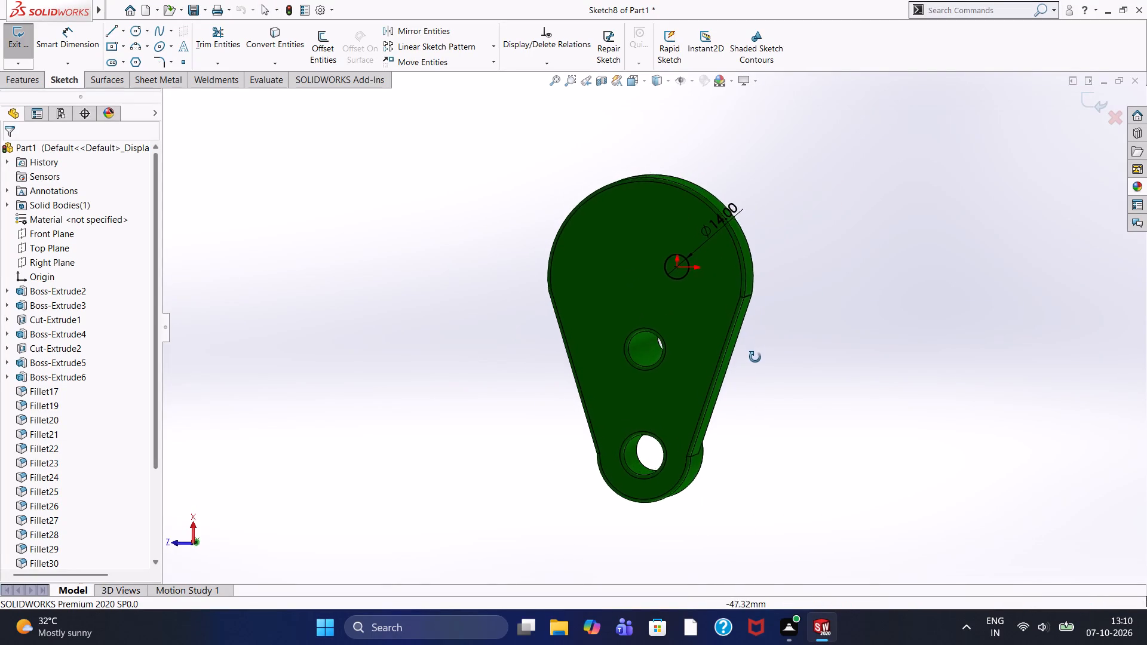
{"action": "middle_click_drag", "start_coordinate": [755, 357], "coordinate": [885, 364]}
{"action": "scroll", "coordinate": [660, 331], "scroll_direction": "down", "scroll_amount": 3}
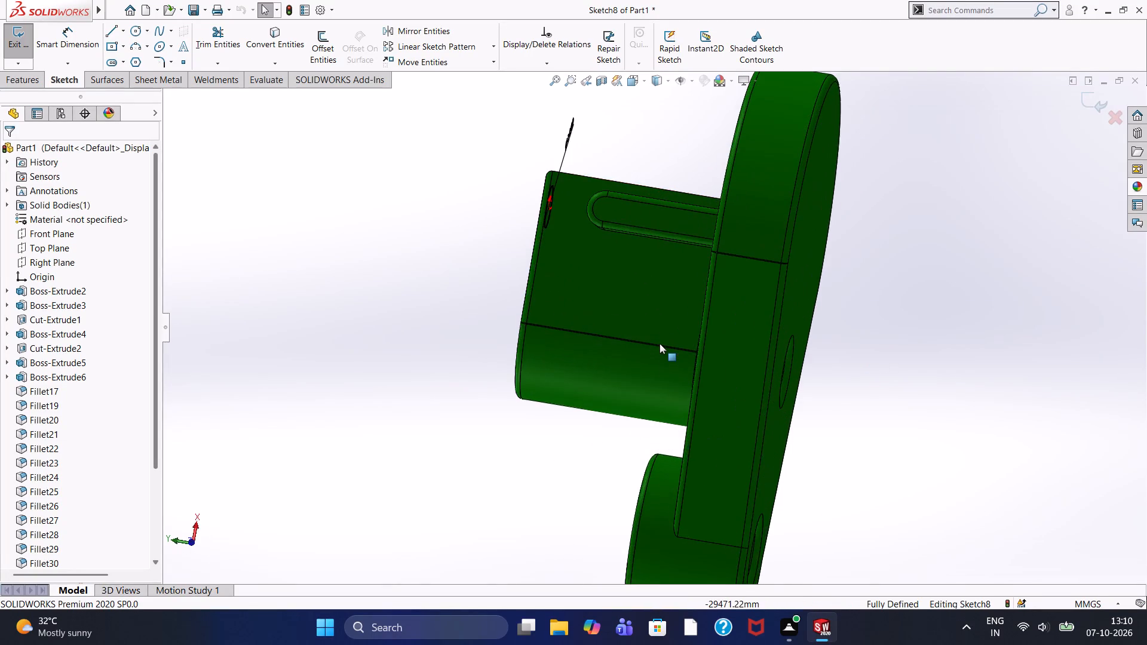
{"action": "scroll", "coordinate": [660, 343], "scroll_direction": "down", "scroll_amount": 6}
{"action": "scroll", "coordinate": [660, 343], "scroll_direction": "up", "scroll_amount": 6}
{"action": "middle_click_drag", "start_coordinate": [433, 414], "coordinate": [557, 395]}
{"action": "scroll", "coordinate": [486, 352], "scroll_direction": "up", "scroll_amount": 2}
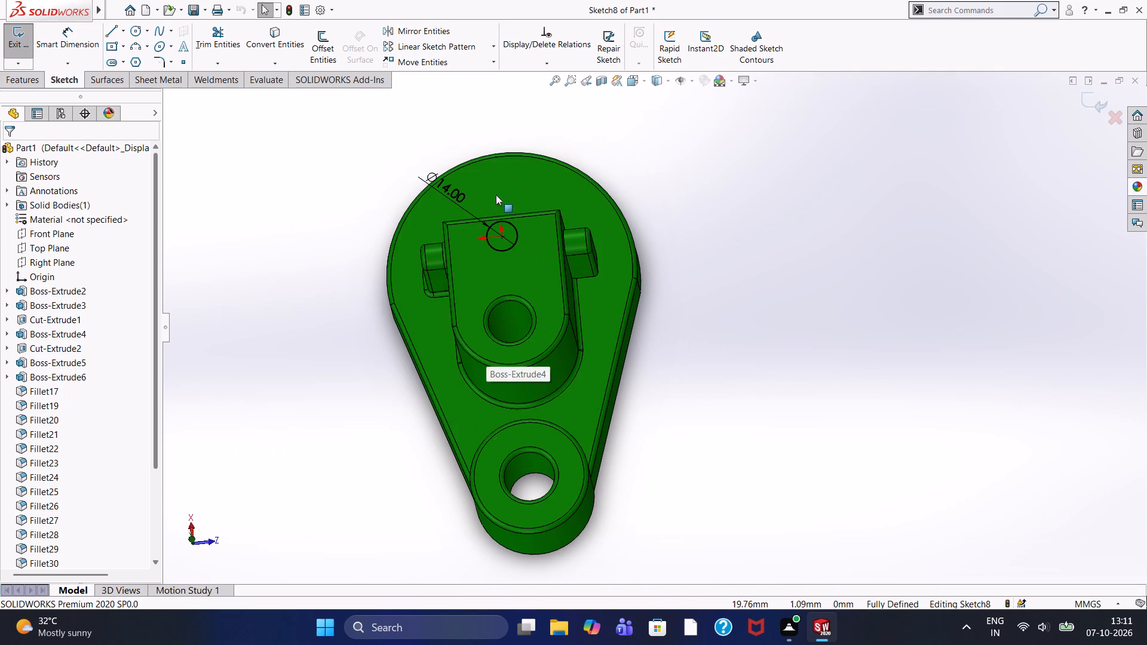
{"action": "scroll", "coordinate": [507, 241], "scroll_direction": "up", "scroll_amount": 1}
{"action": "scroll", "coordinate": [508, 243], "scroll_direction": "down", "scroll_amount": 1}
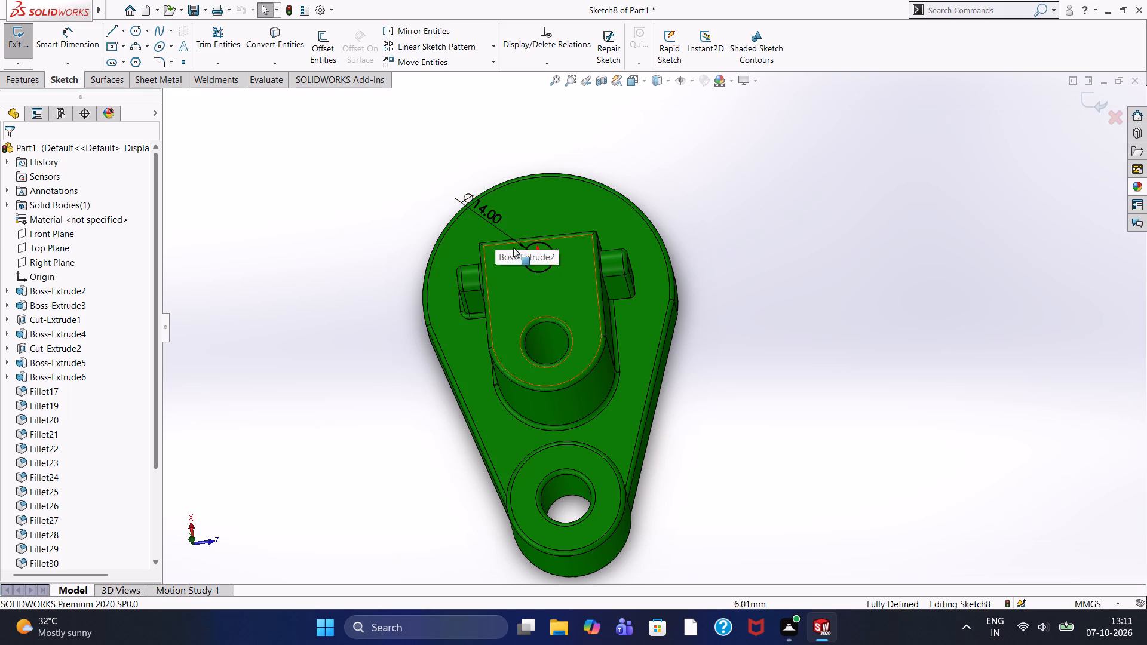
Inspect the tall boss, side ribs and small boss from several sides in relation to the sketched circle.
{"action": "middle_click_drag", "start_coordinate": [707, 335], "coordinate": [747, 360]}
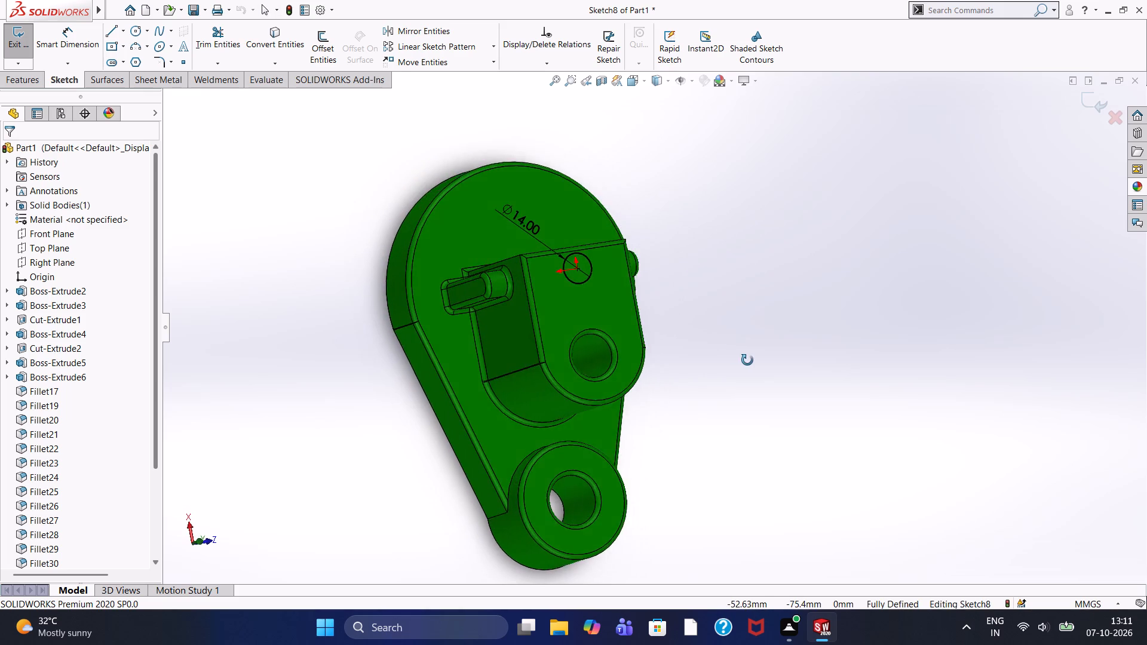
{"action": "middle_click_drag", "start_coordinate": [747, 360], "coordinate": [706, 297]}
{"action": "middle_click_drag", "start_coordinate": [427, 405], "coordinate": [413, 378]}
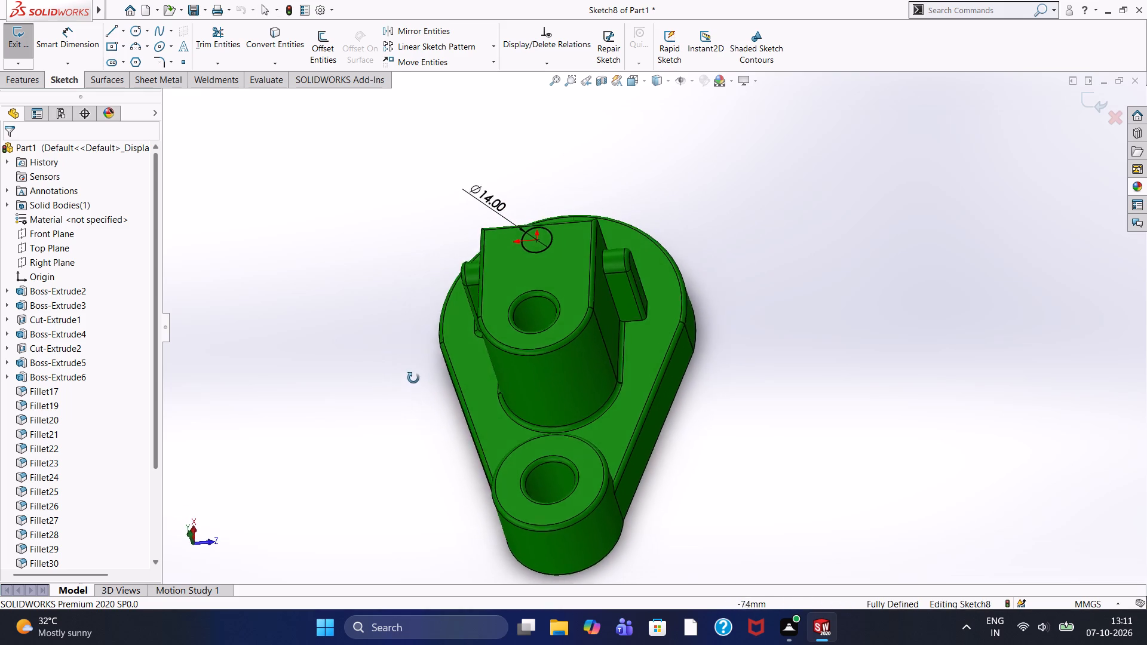
{"action": "middle_click_drag", "start_coordinate": [413, 378], "coordinate": [765, 423]}
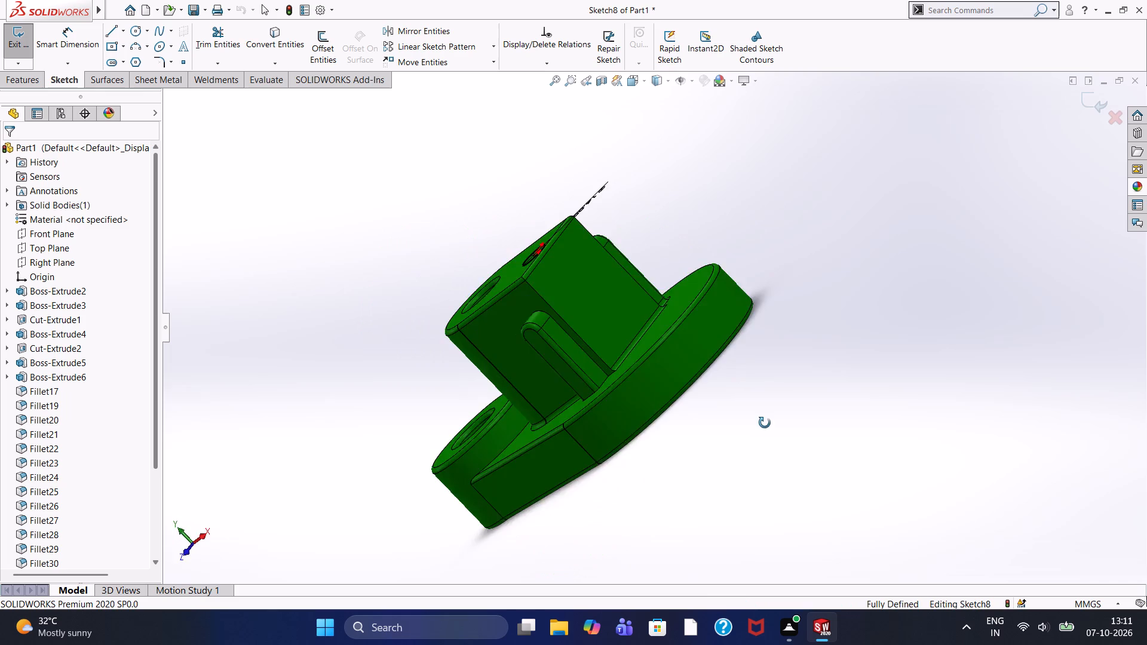
{"action": "middle_click_drag", "start_coordinate": [765, 423], "coordinate": [878, 425]}
{"action": "middle_click", "coordinate": [878, 425]}
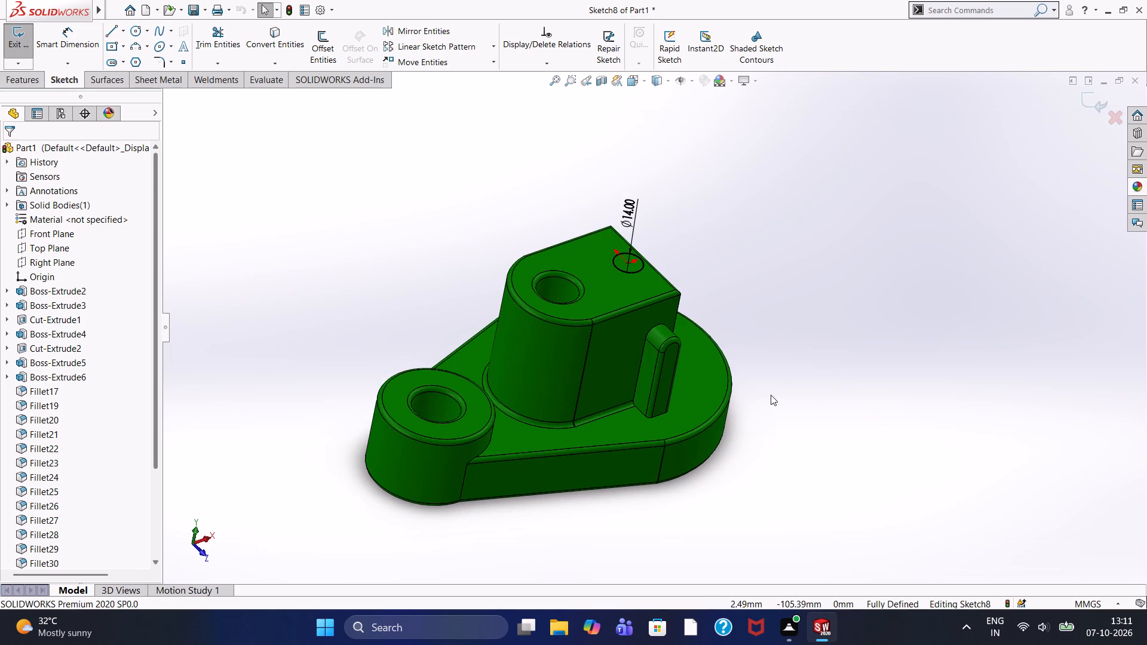
{"action": "middle_click", "coordinate": [355, 192]}
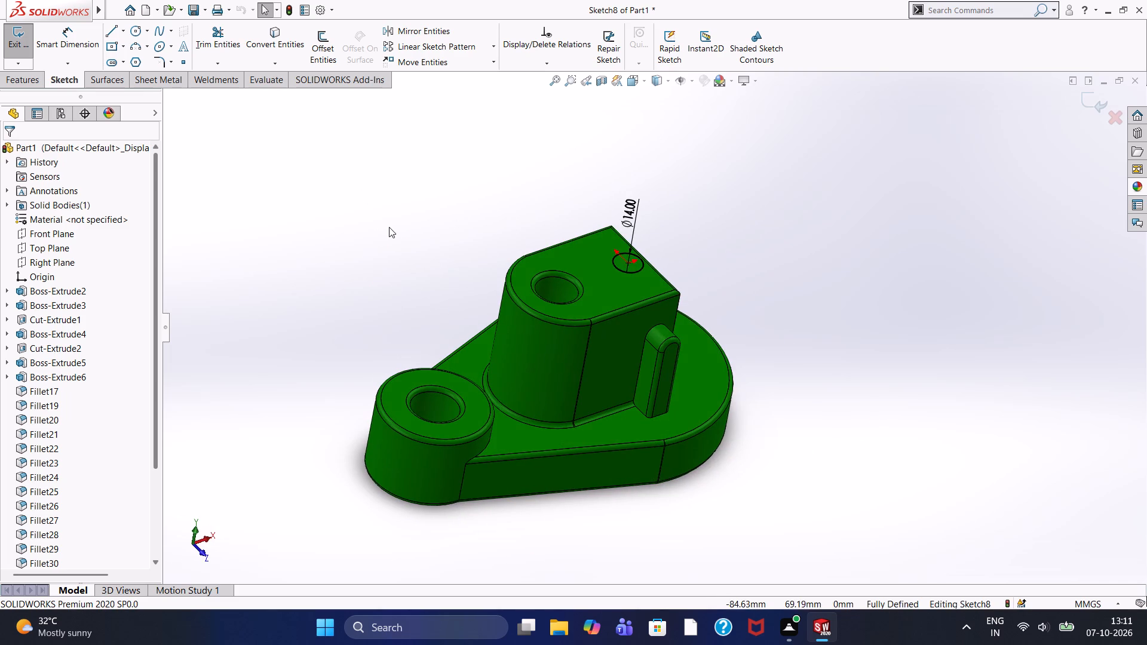
{"action": "scroll", "coordinate": [389, 227], "scroll_direction": "down", "scroll_amount": 1}
{"action": "middle_click_drag", "start_coordinate": [375, 227], "coordinate": [409, 183]}
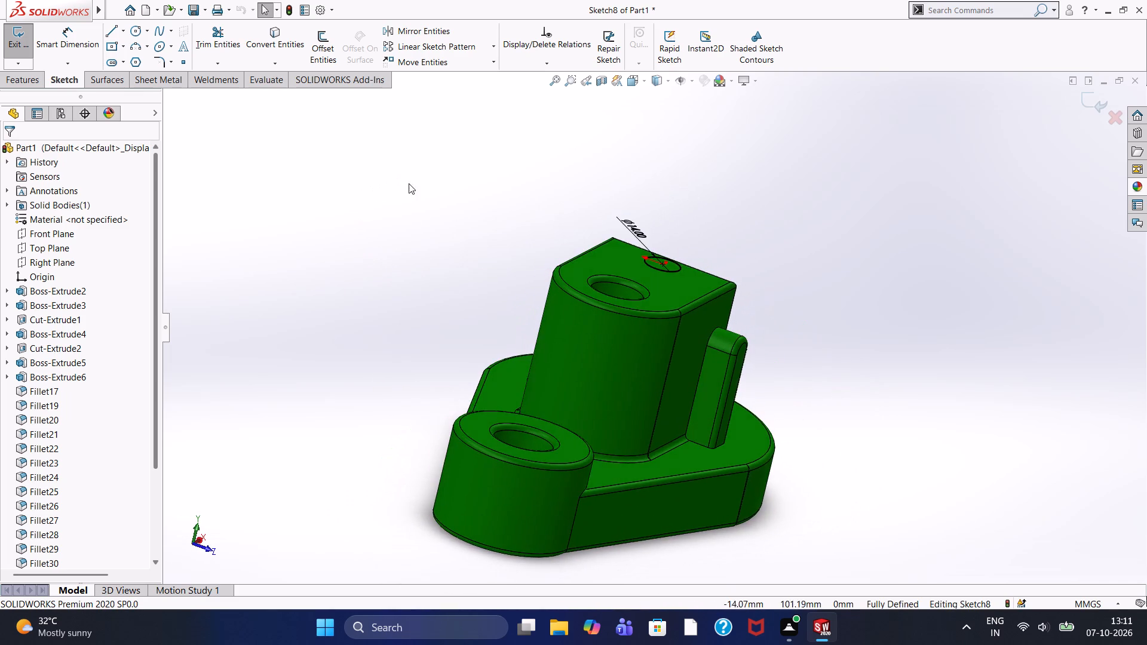
{"action": "scroll", "coordinate": [434, 323], "scroll_direction": "up", "scroll_amount": 2}
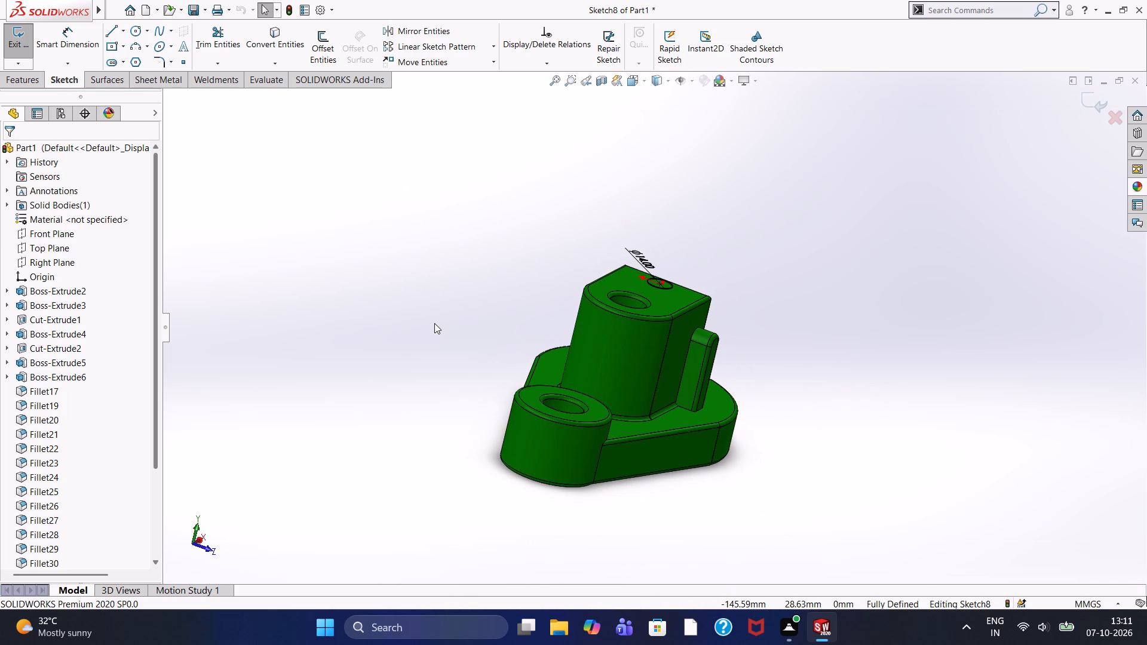
{"action": "scroll", "coordinate": [413, 391], "scroll_direction": "up", "scroll_amount": 2}
{"action": "scroll", "coordinate": [524, 414], "scroll_direction": "down", "scroll_amount": 1}
{"action": "middle_click_drag", "start_coordinate": [522, 414], "coordinate": [452, 356]}
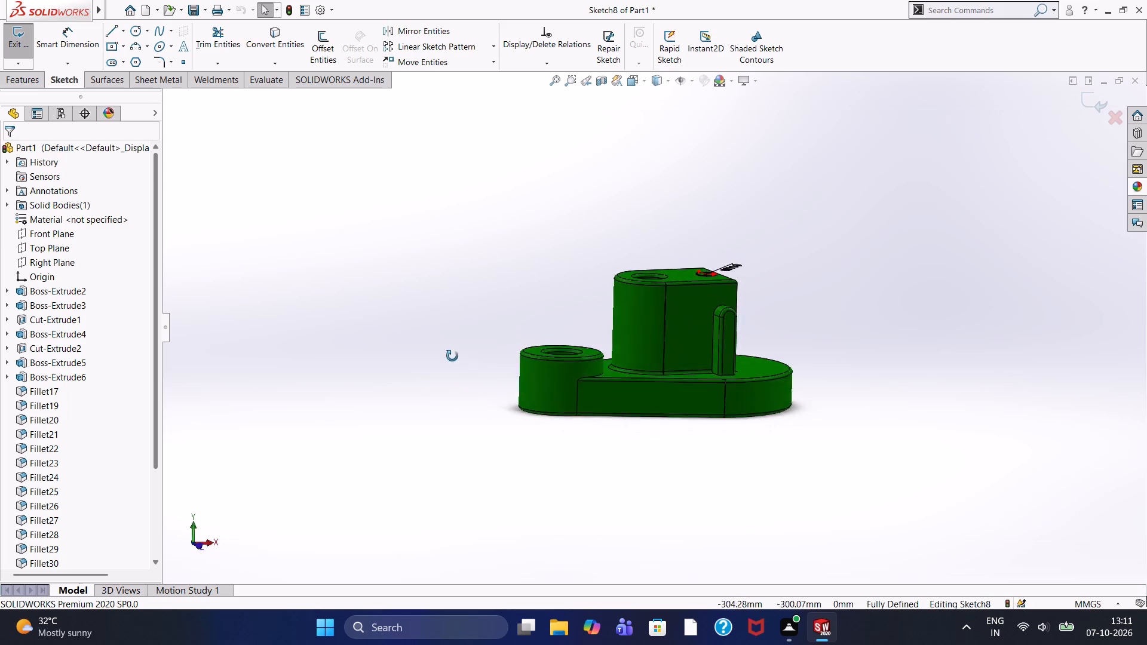
{"action": "middle_click_drag", "start_coordinate": [452, 356], "coordinate": [651, 506]}
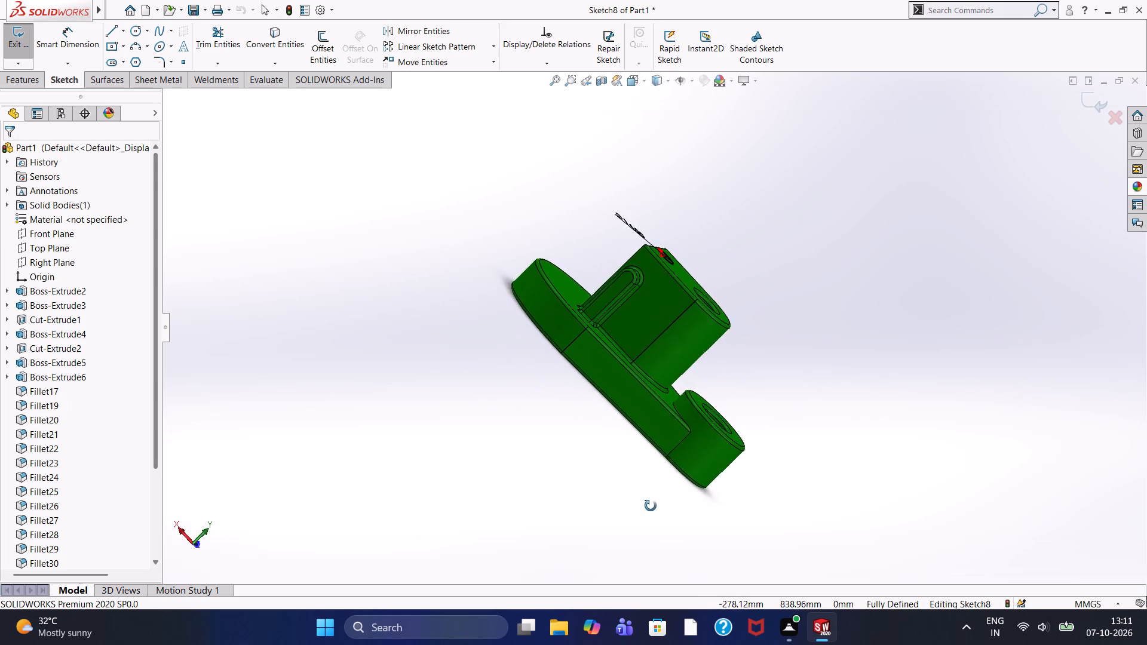
{"action": "middle_click_drag", "start_coordinate": [651, 506], "coordinate": [557, 506]}
Examine the sketched circle on the tall boss from the small boss end, comparing it with the existing hole and flat edge.
{"action": "scroll", "coordinate": [601, 435], "scroll_direction": "up", "scroll_amount": 1}
{"action": "scroll", "coordinate": [607, 407], "scroll_direction": "down", "scroll_amount": 2}
{"action": "scroll", "coordinate": [607, 407], "scroll_direction": "up", "scroll_amount": 1}
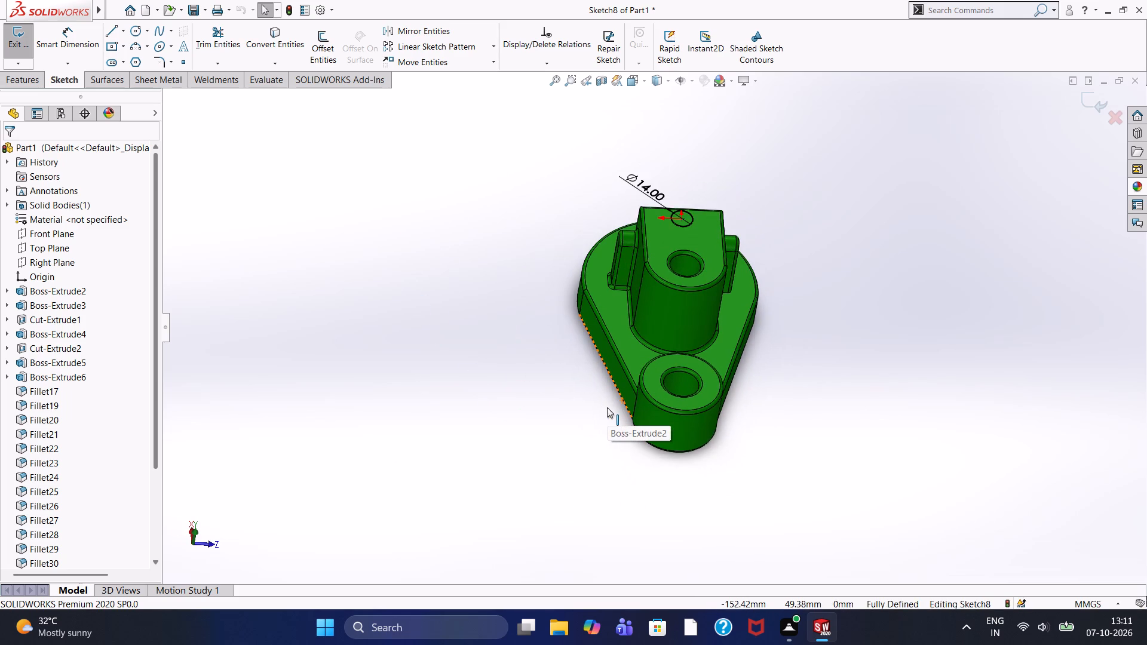
{"action": "scroll", "coordinate": [607, 407], "scroll_direction": "up", "scroll_amount": 1}
{"action": "scroll", "coordinate": [607, 407], "scroll_direction": "down", "scroll_amount": 3}
{"action": "scroll", "coordinate": [607, 324], "scroll_direction": "up", "scroll_amount": 3}
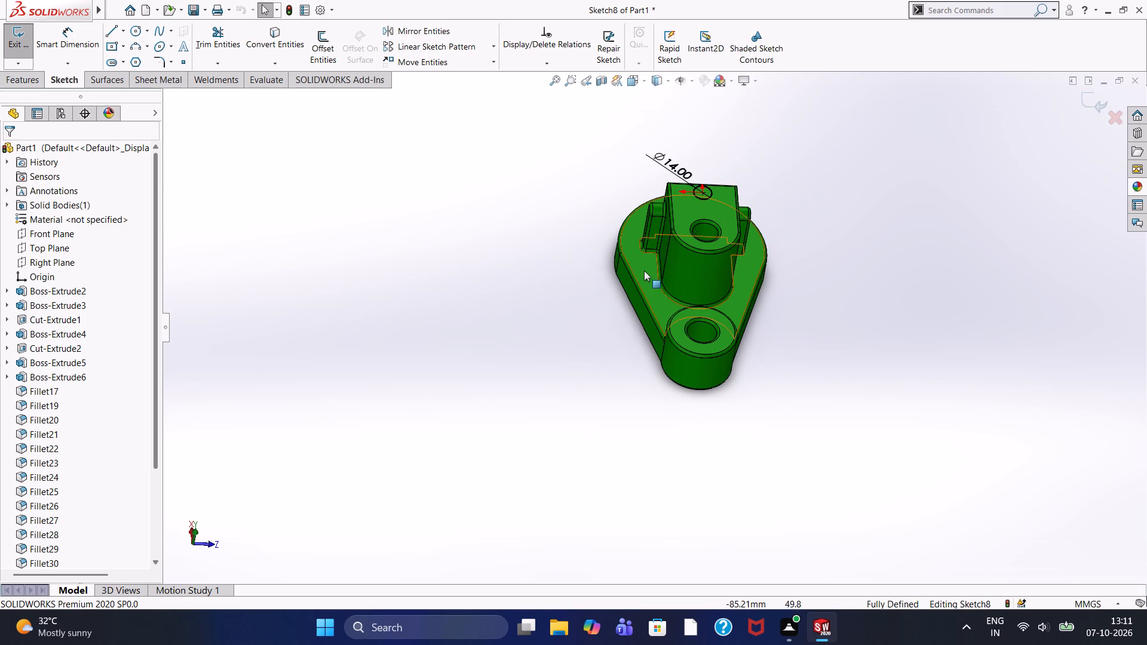
{"action": "scroll", "coordinate": [644, 271], "scroll_direction": "down", "scroll_amount": 1}
{"action": "scroll", "coordinate": [644, 271], "scroll_direction": "up", "scroll_amount": 2}
{"action": "scroll", "coordinate": [644, 271], "scroll_direction": "down", "scroll_amount": 2}
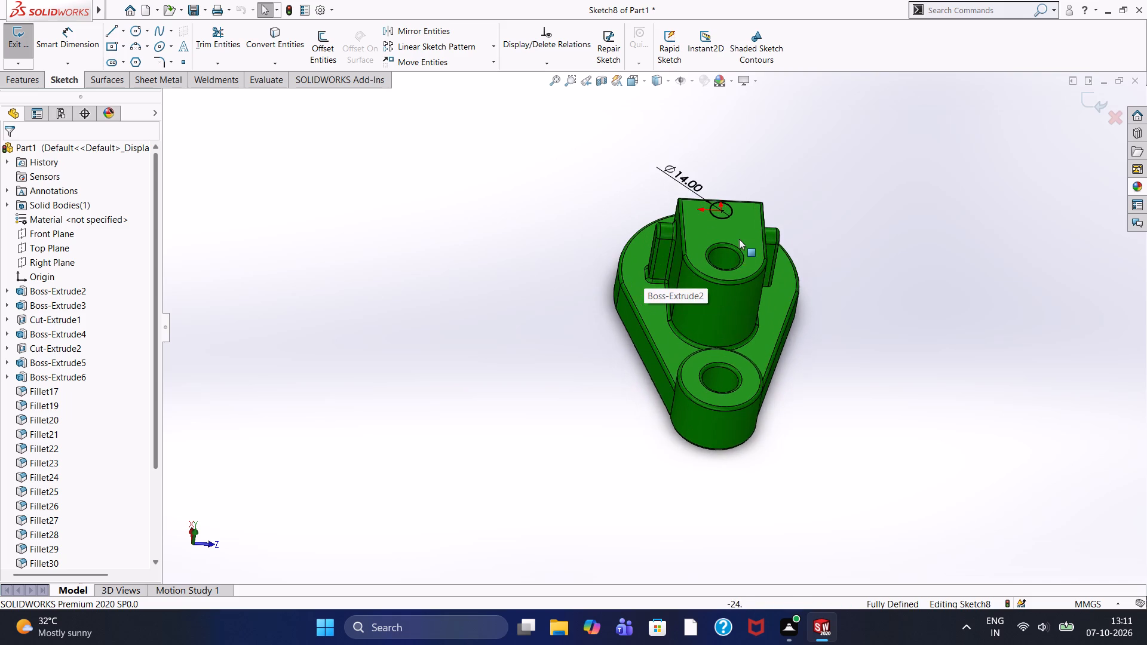
{"action": "scroll", "coordinate": [739, 239], "scroll_direction": "down", "scroll_amount": 3}
{"action": "scroll", "coordinate": [739, 239], "scroll_direction": "up", "scroll_amount": 2}
{"action": "scroll", "coordinate": [739, 239], "scroll_direction": "down", "scroll_amount": 3}
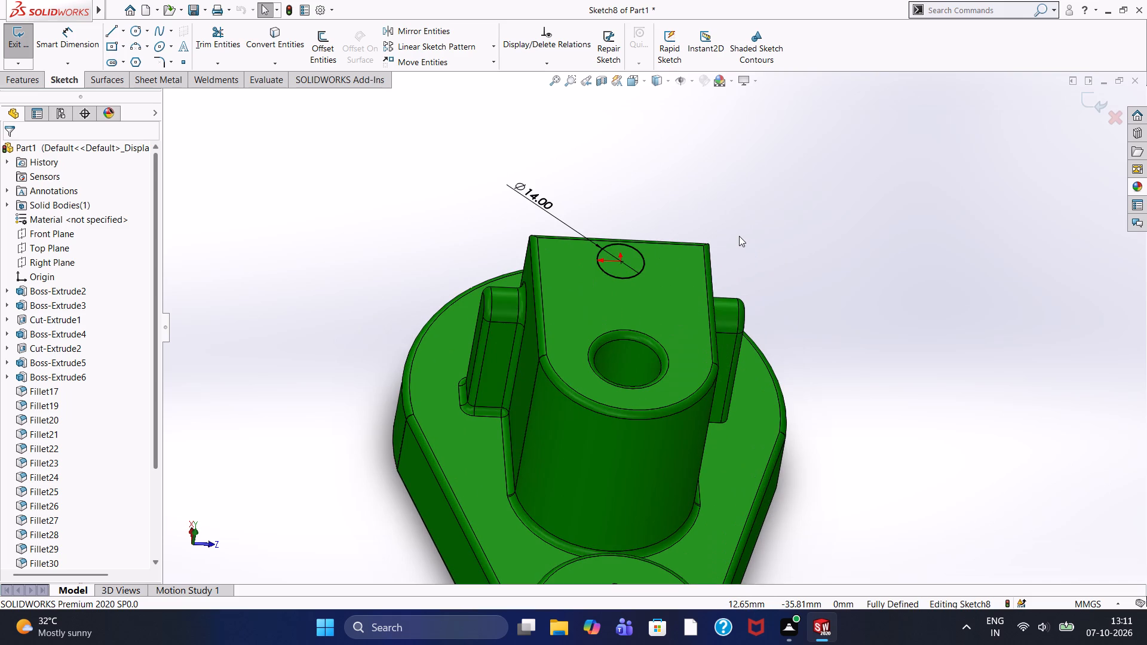
{"action": "scroll", "coordinate": [712, 240], "scroll_direction": "up", "scroll_amount": 1}
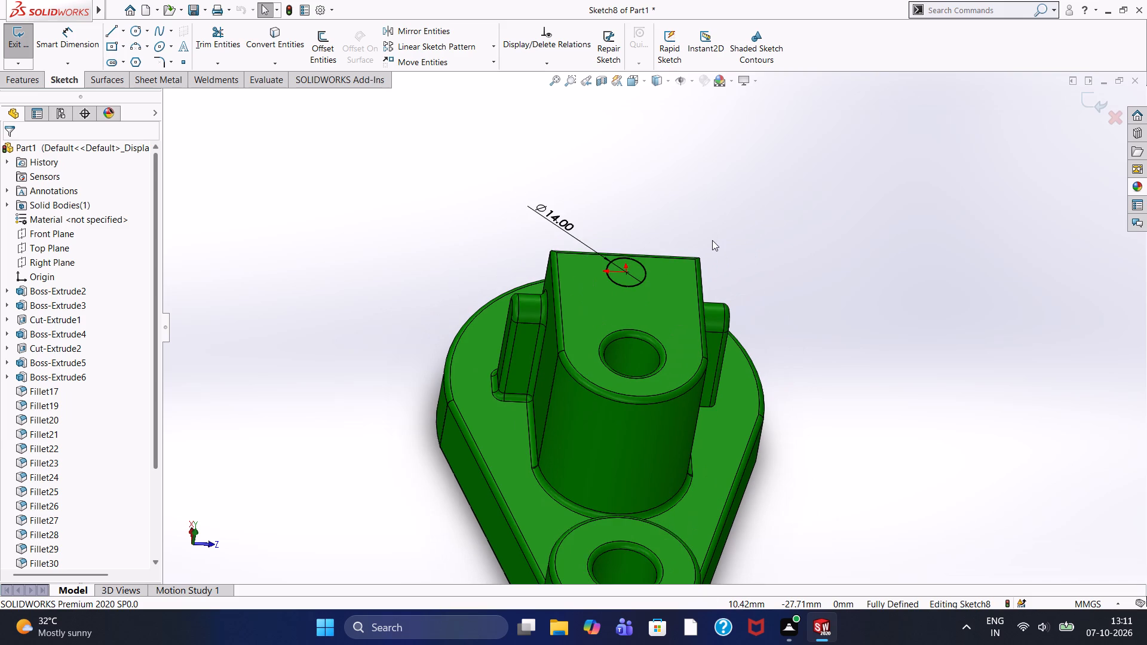
{"action": "scroll", "coordinate": [941, 279], "scroll_direction": "up", "scroll_amount": 1}
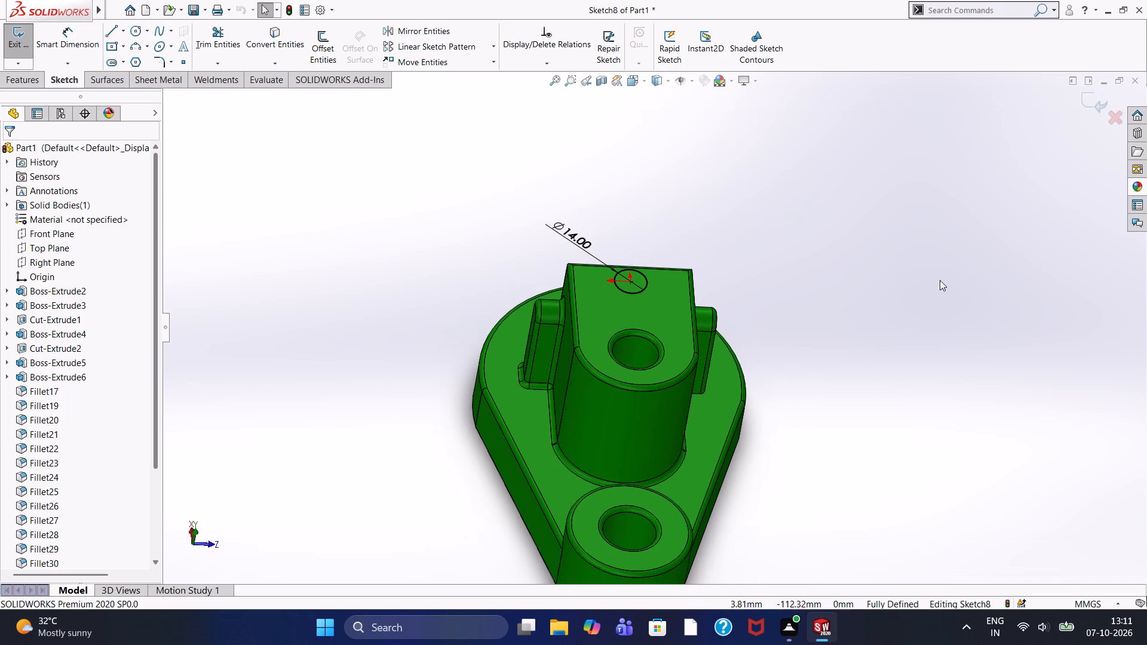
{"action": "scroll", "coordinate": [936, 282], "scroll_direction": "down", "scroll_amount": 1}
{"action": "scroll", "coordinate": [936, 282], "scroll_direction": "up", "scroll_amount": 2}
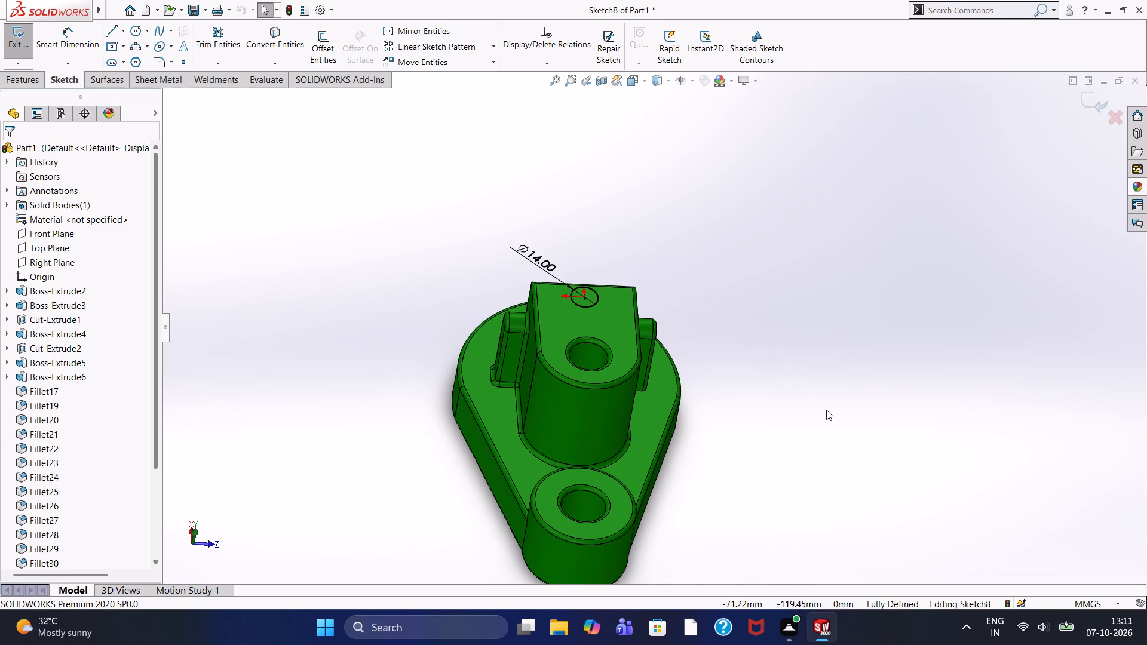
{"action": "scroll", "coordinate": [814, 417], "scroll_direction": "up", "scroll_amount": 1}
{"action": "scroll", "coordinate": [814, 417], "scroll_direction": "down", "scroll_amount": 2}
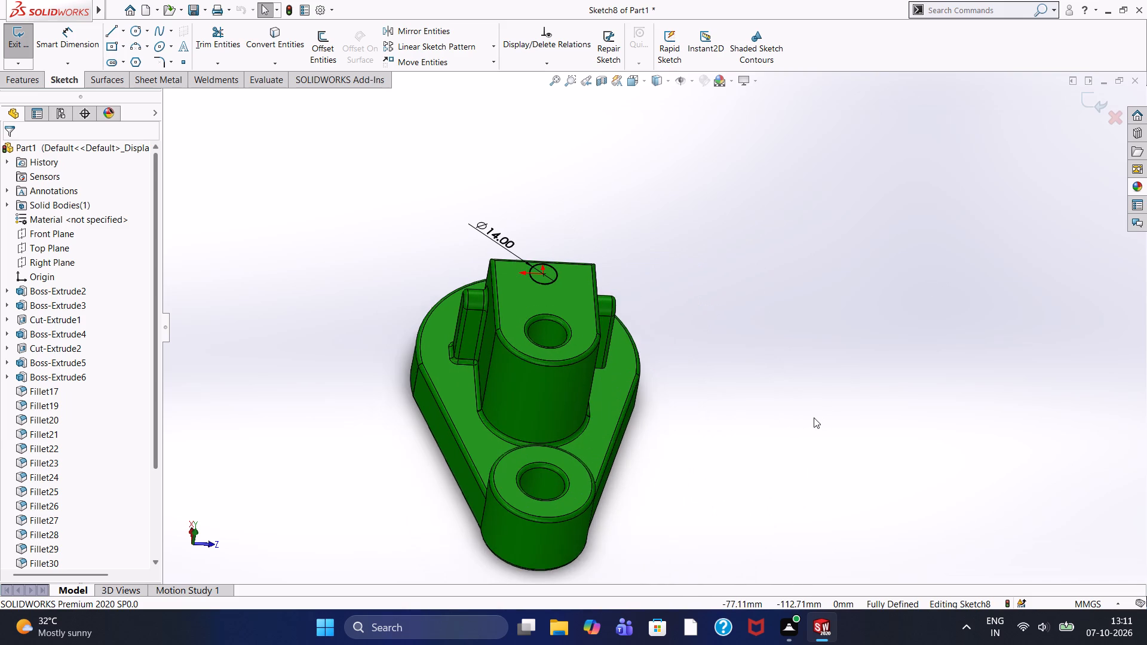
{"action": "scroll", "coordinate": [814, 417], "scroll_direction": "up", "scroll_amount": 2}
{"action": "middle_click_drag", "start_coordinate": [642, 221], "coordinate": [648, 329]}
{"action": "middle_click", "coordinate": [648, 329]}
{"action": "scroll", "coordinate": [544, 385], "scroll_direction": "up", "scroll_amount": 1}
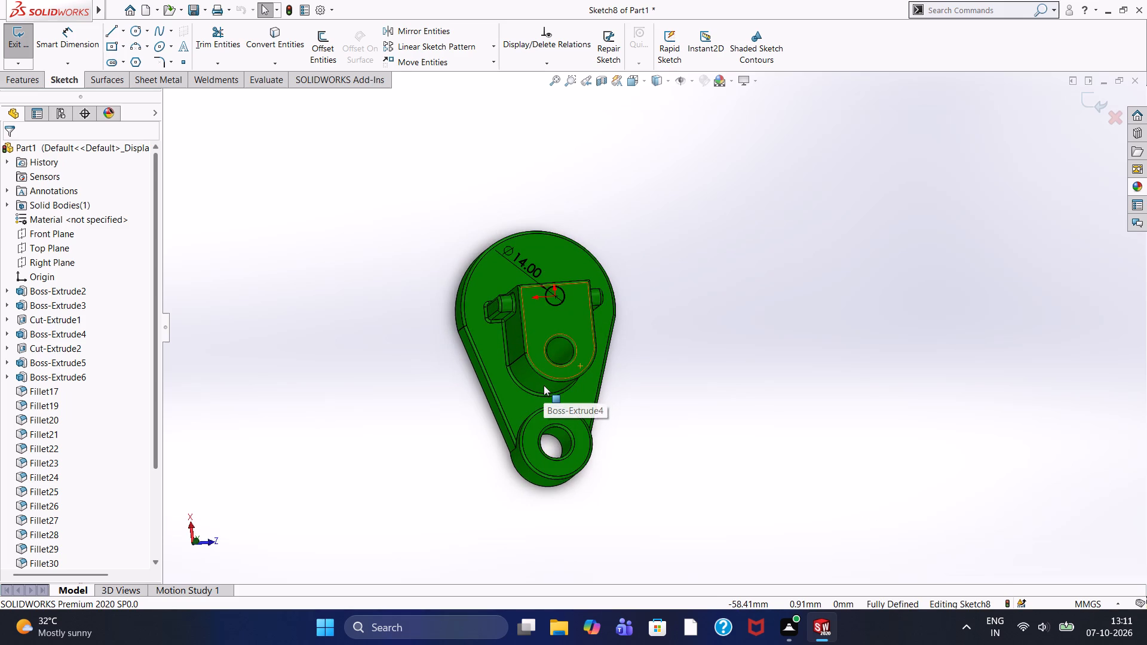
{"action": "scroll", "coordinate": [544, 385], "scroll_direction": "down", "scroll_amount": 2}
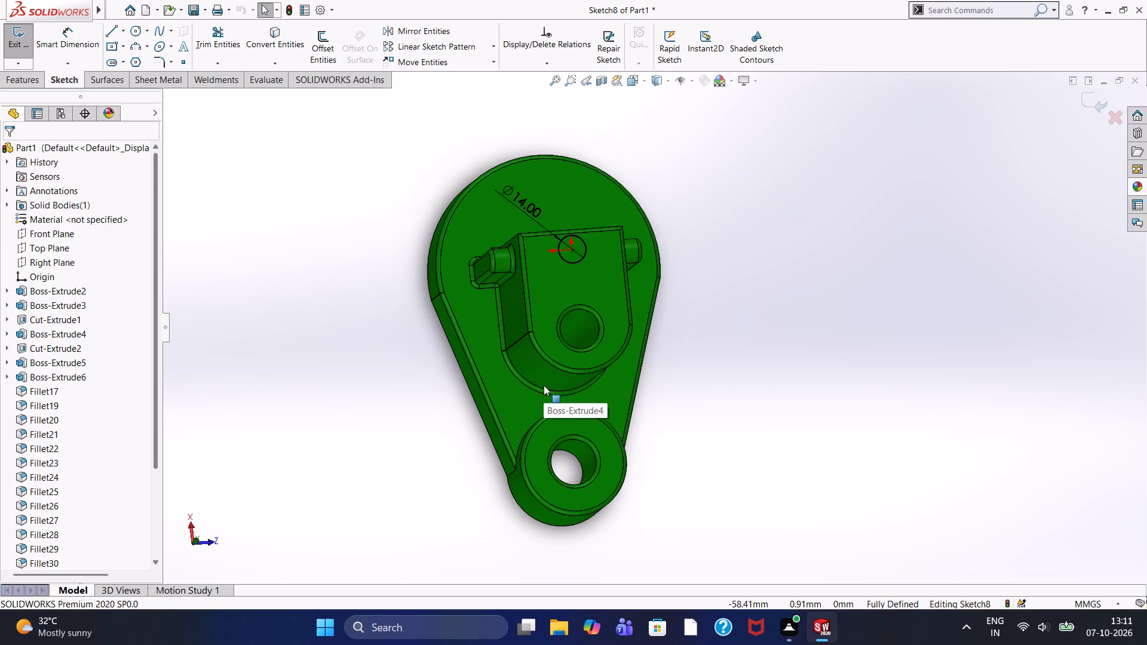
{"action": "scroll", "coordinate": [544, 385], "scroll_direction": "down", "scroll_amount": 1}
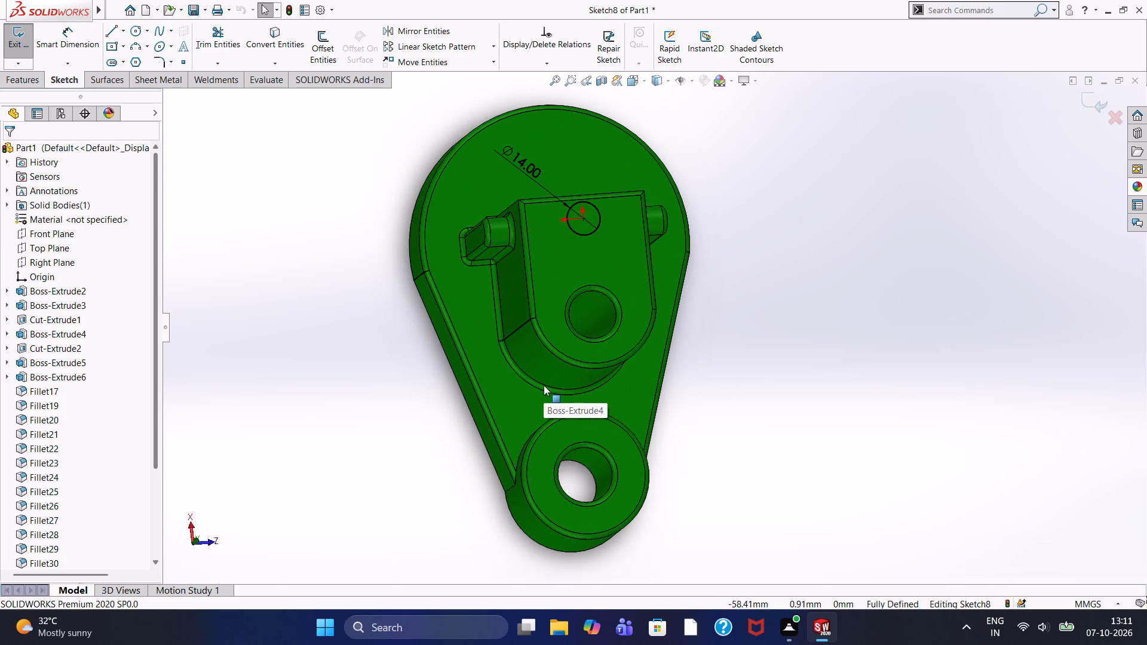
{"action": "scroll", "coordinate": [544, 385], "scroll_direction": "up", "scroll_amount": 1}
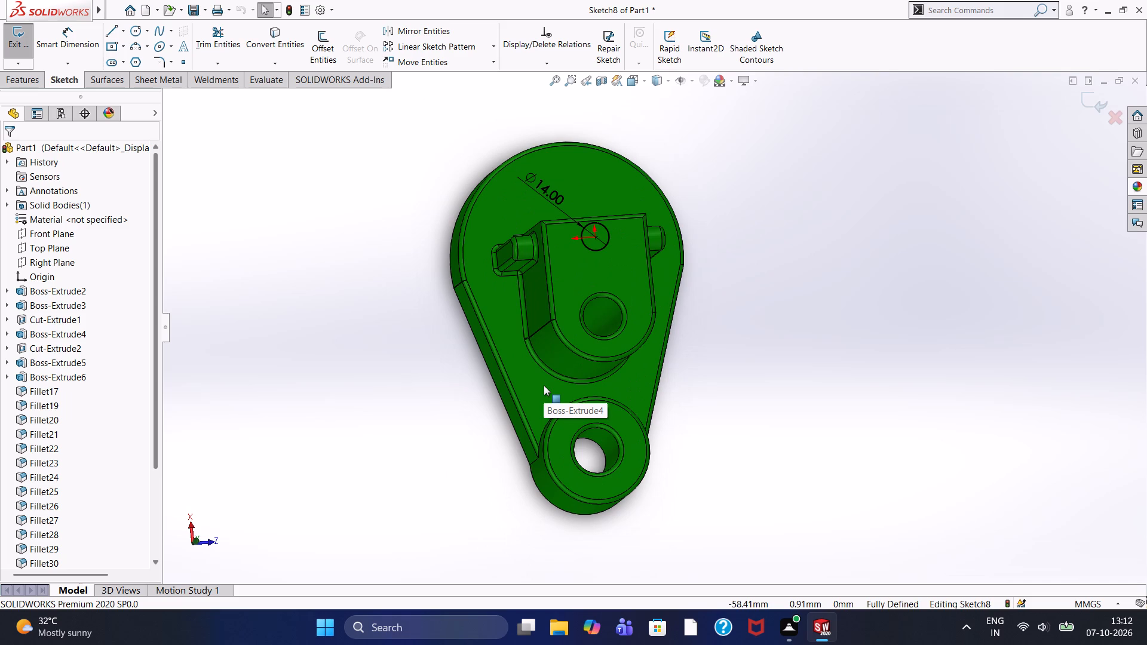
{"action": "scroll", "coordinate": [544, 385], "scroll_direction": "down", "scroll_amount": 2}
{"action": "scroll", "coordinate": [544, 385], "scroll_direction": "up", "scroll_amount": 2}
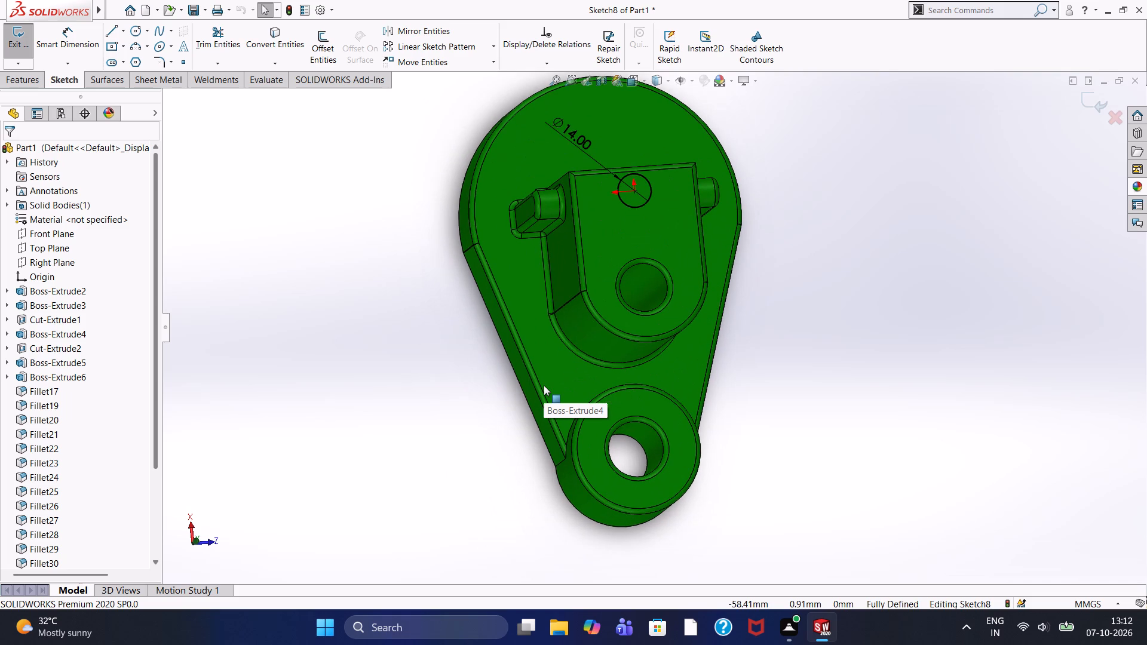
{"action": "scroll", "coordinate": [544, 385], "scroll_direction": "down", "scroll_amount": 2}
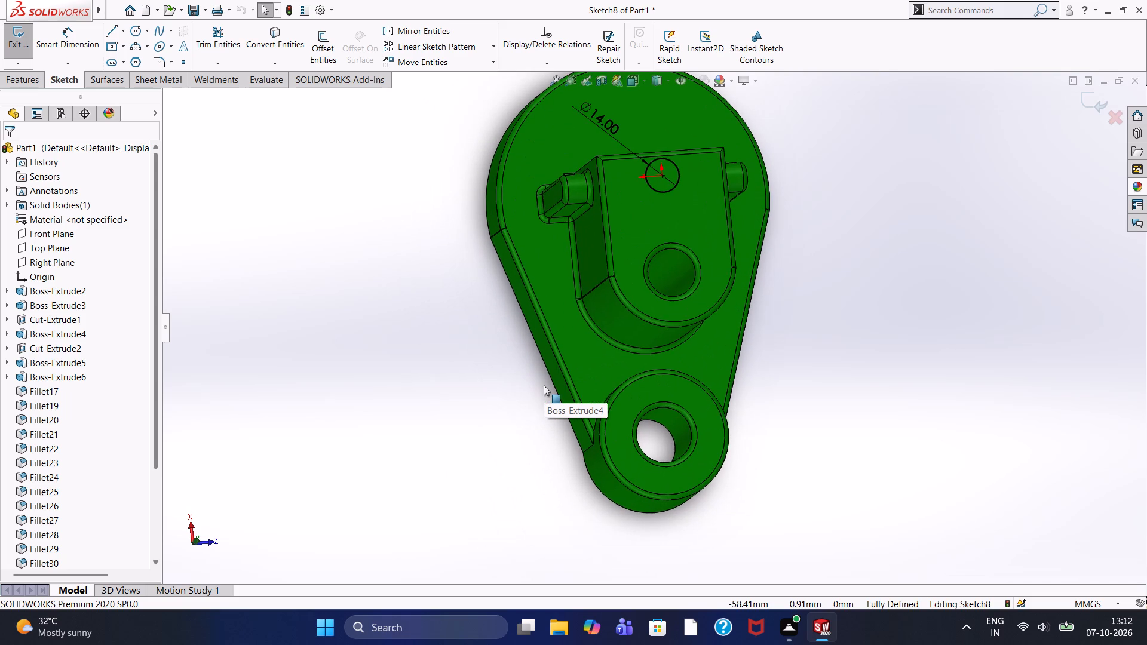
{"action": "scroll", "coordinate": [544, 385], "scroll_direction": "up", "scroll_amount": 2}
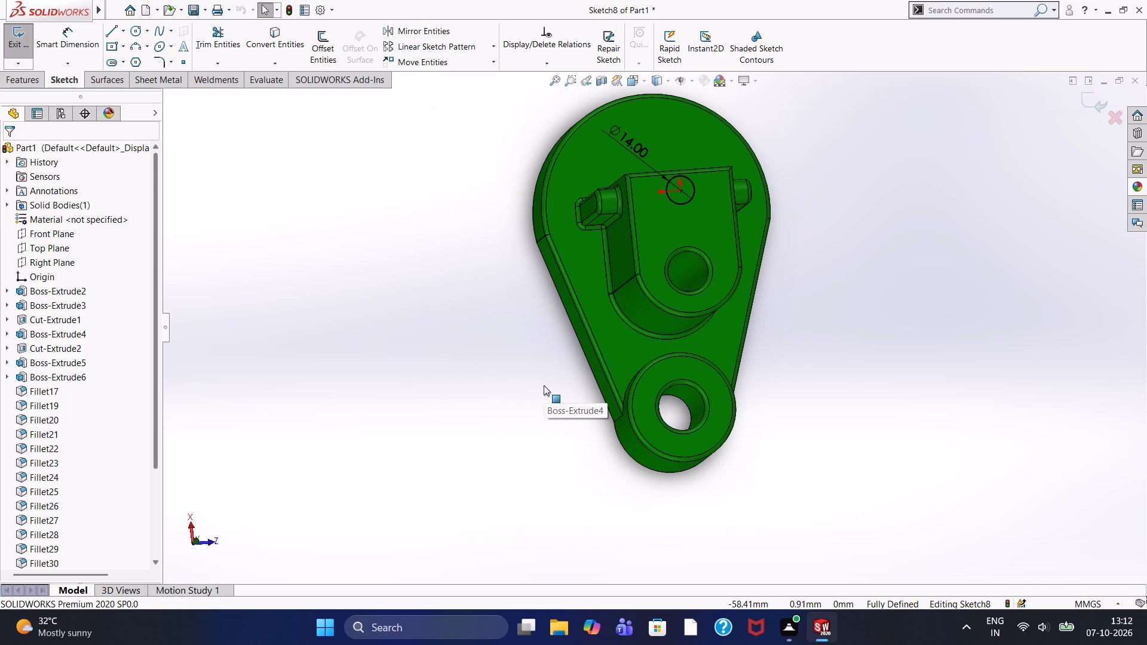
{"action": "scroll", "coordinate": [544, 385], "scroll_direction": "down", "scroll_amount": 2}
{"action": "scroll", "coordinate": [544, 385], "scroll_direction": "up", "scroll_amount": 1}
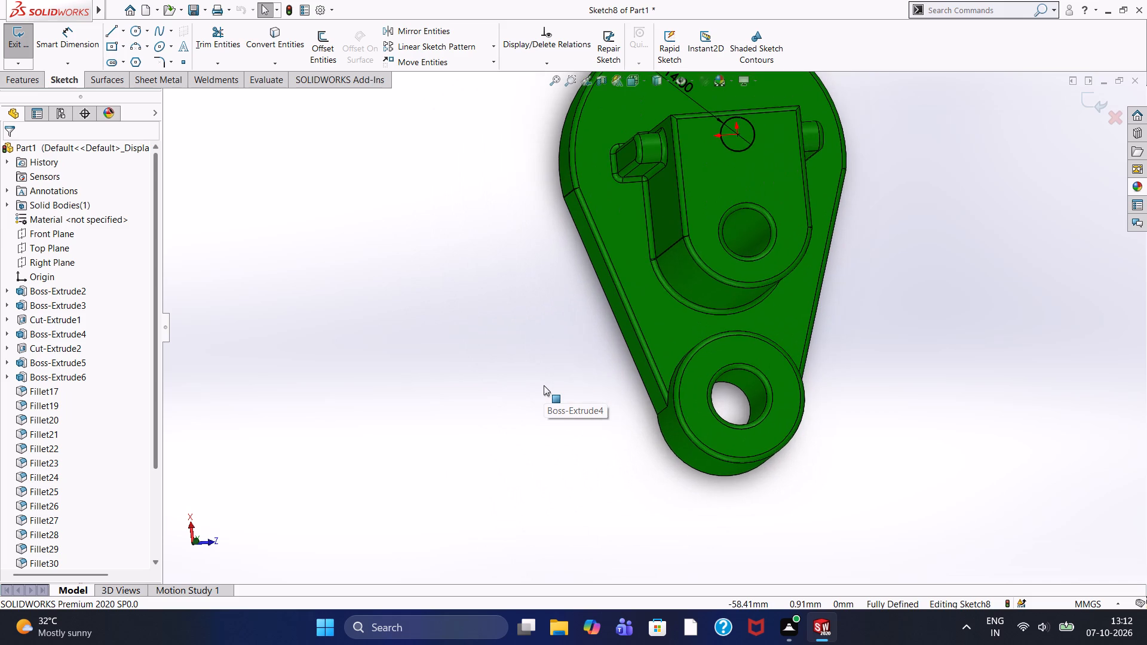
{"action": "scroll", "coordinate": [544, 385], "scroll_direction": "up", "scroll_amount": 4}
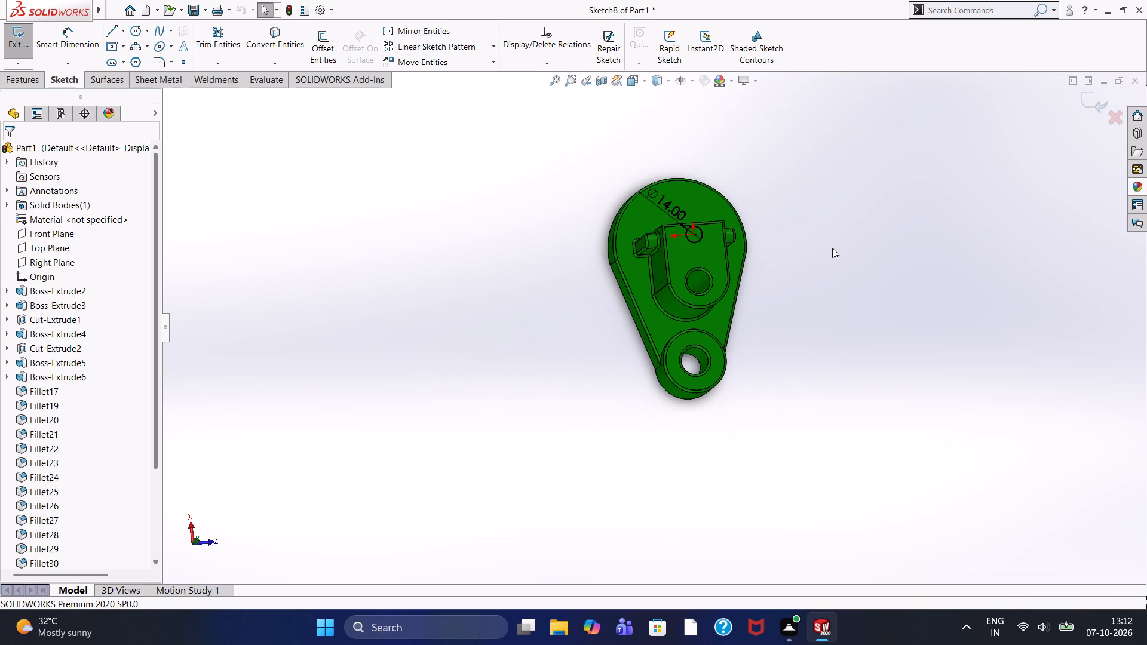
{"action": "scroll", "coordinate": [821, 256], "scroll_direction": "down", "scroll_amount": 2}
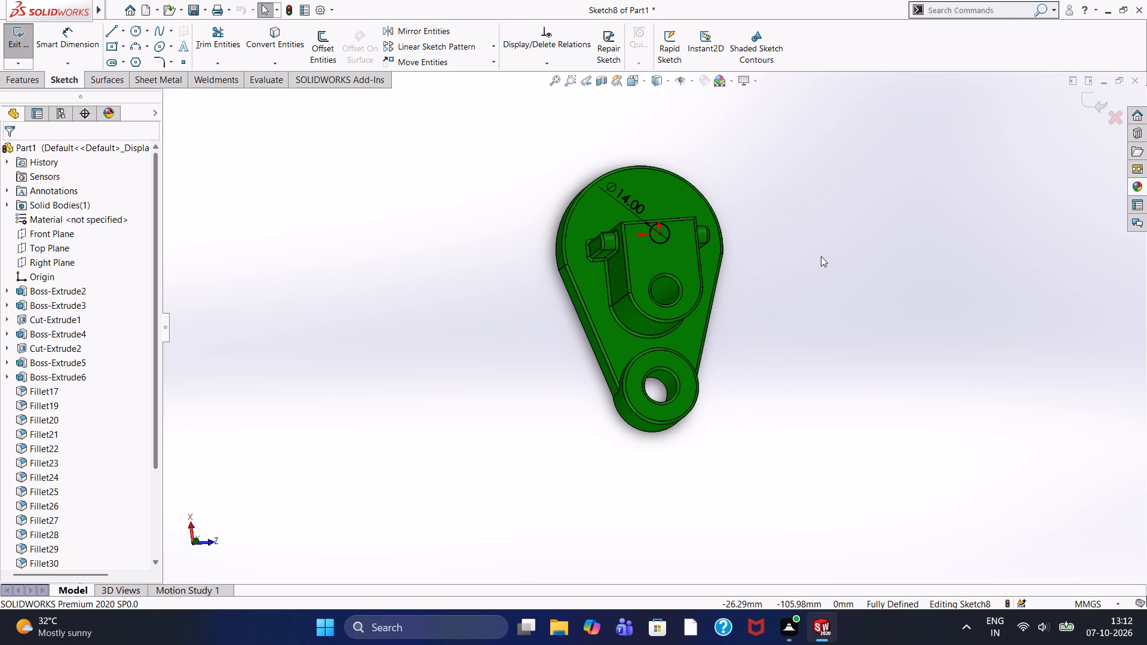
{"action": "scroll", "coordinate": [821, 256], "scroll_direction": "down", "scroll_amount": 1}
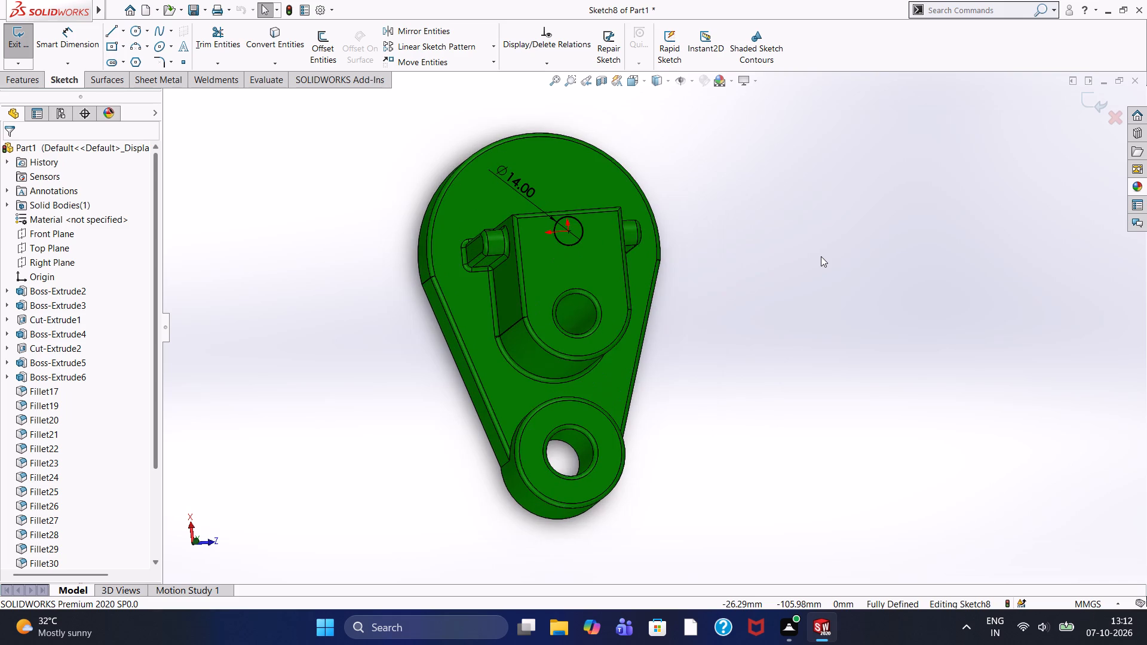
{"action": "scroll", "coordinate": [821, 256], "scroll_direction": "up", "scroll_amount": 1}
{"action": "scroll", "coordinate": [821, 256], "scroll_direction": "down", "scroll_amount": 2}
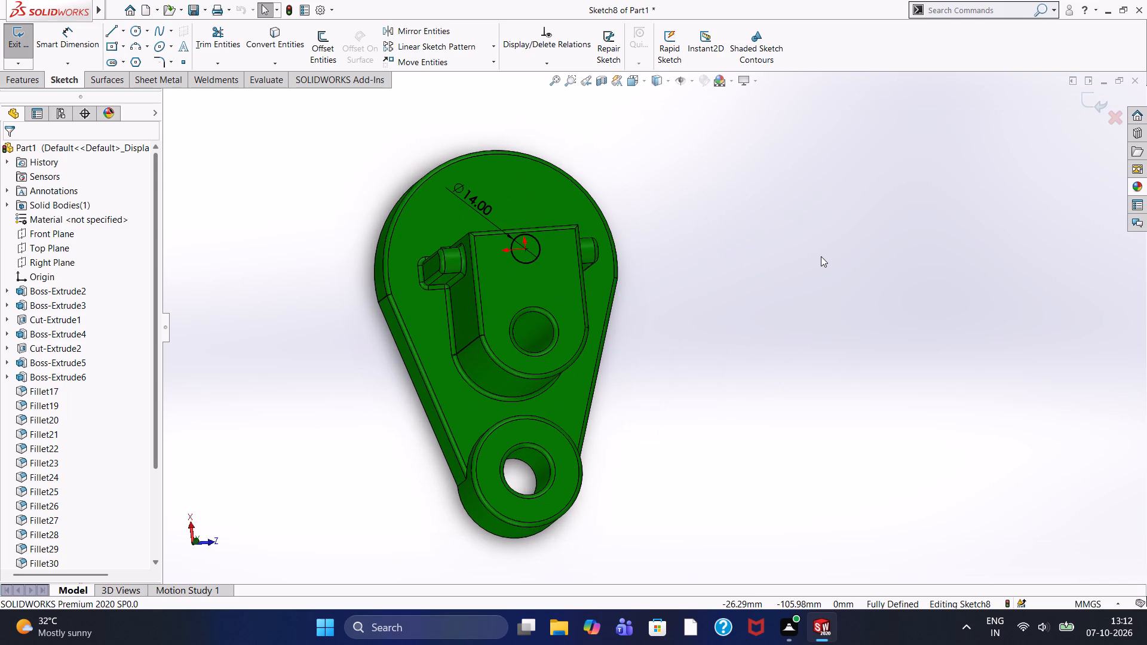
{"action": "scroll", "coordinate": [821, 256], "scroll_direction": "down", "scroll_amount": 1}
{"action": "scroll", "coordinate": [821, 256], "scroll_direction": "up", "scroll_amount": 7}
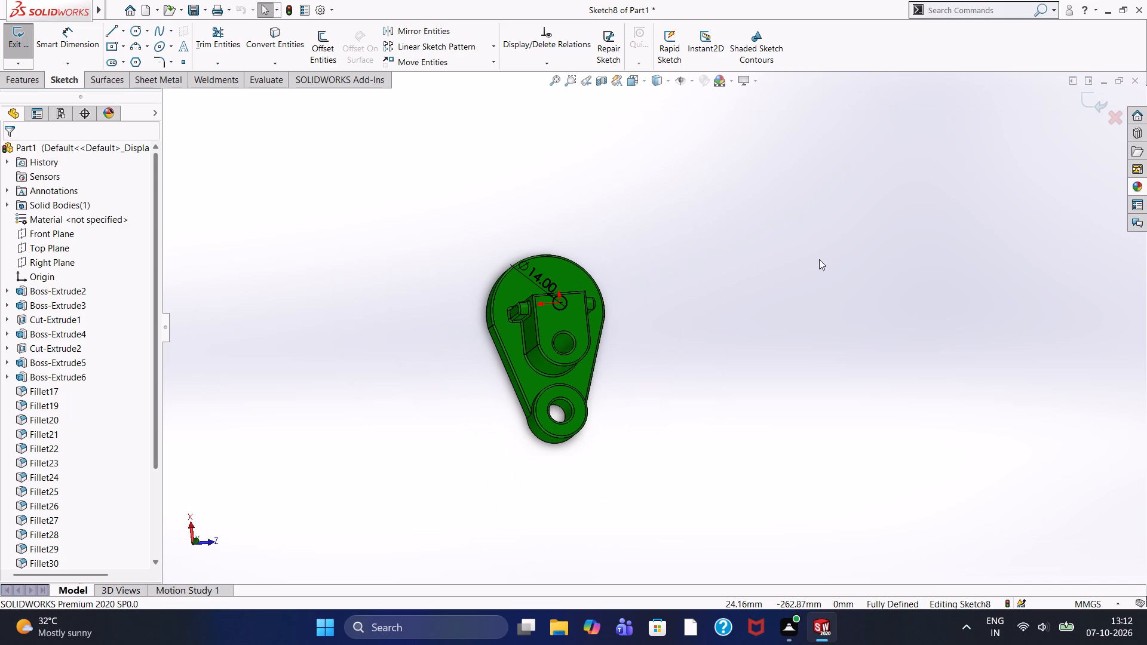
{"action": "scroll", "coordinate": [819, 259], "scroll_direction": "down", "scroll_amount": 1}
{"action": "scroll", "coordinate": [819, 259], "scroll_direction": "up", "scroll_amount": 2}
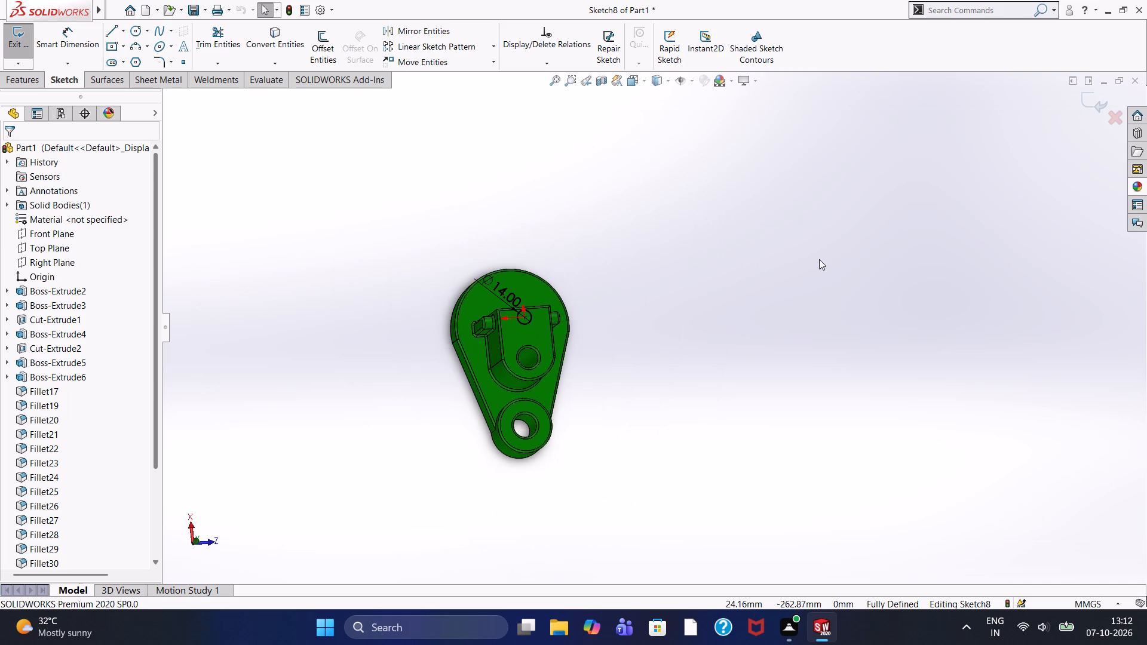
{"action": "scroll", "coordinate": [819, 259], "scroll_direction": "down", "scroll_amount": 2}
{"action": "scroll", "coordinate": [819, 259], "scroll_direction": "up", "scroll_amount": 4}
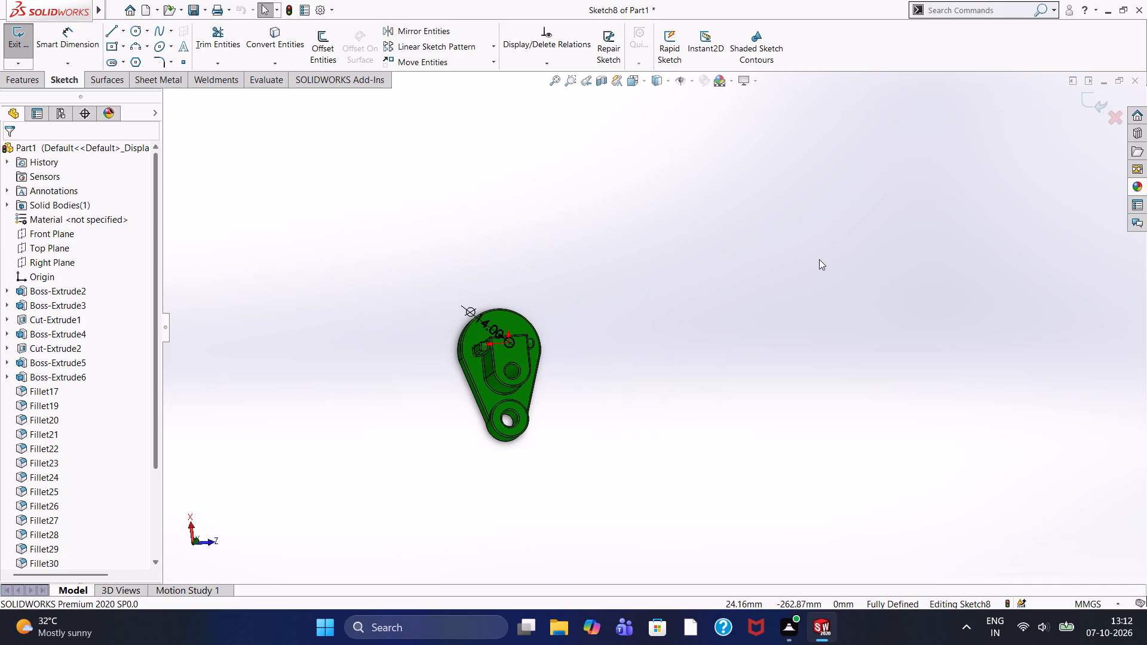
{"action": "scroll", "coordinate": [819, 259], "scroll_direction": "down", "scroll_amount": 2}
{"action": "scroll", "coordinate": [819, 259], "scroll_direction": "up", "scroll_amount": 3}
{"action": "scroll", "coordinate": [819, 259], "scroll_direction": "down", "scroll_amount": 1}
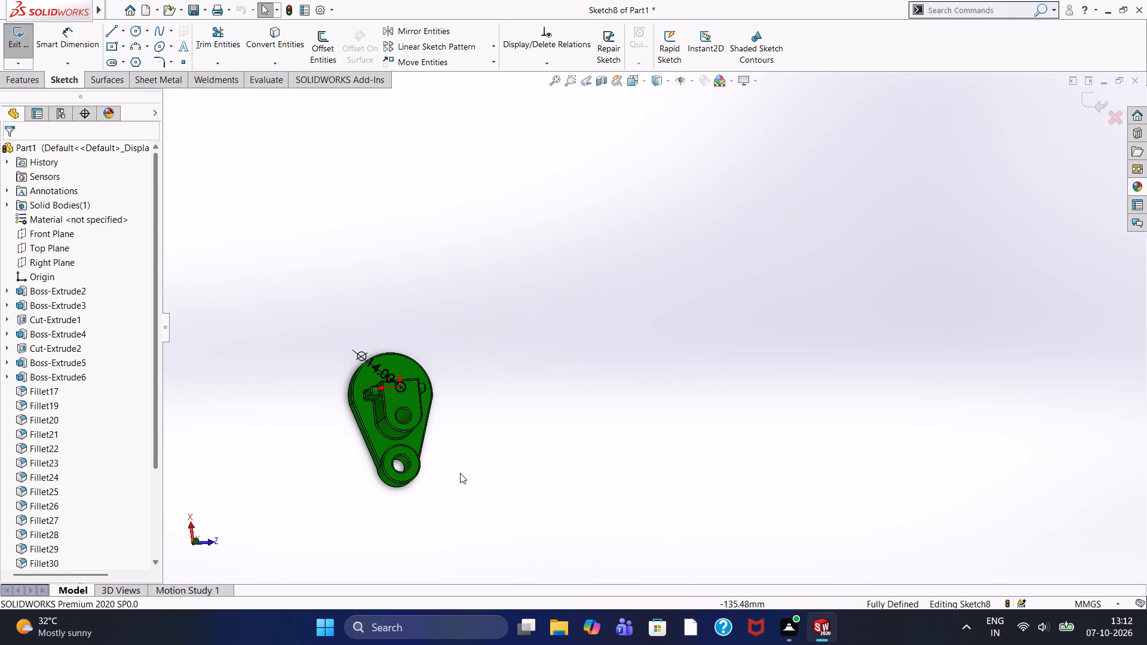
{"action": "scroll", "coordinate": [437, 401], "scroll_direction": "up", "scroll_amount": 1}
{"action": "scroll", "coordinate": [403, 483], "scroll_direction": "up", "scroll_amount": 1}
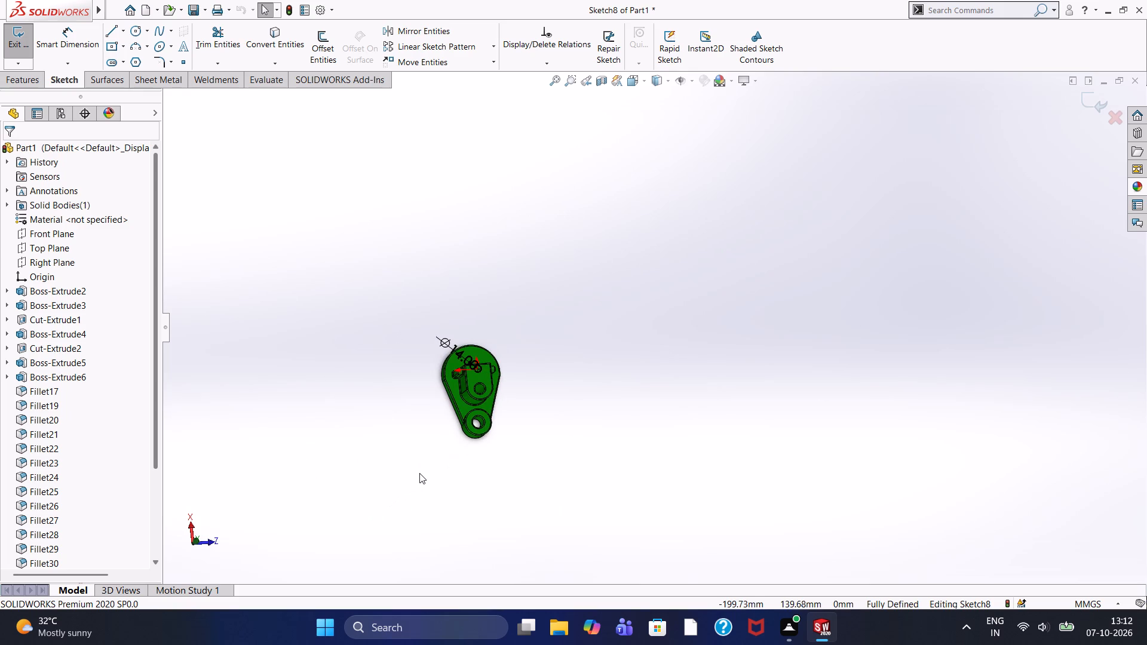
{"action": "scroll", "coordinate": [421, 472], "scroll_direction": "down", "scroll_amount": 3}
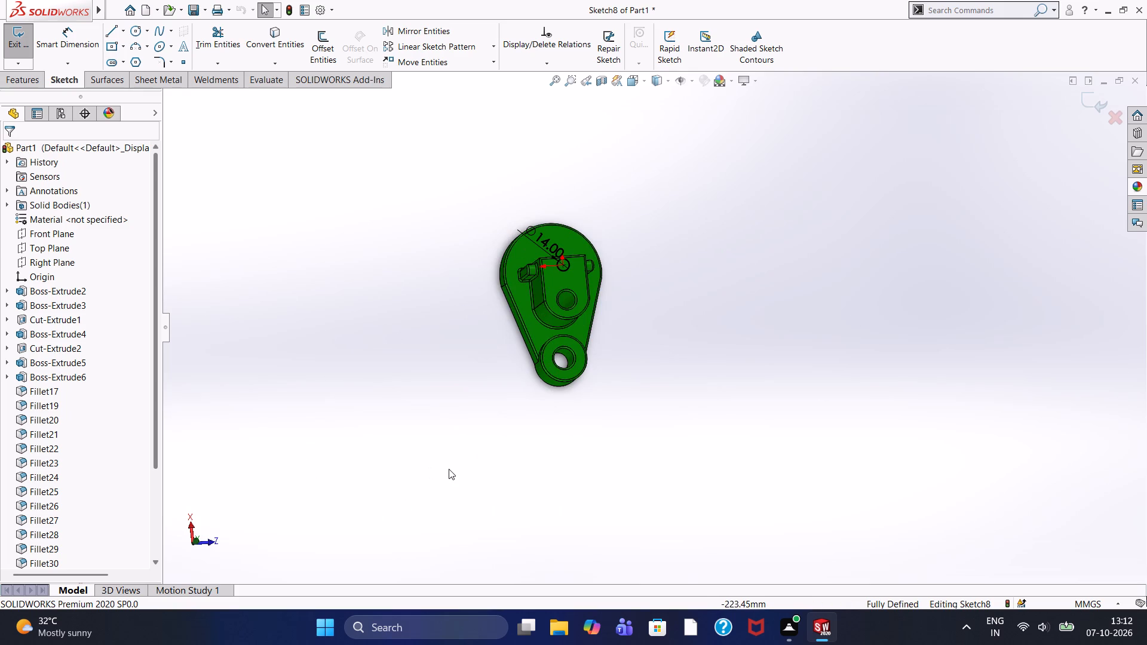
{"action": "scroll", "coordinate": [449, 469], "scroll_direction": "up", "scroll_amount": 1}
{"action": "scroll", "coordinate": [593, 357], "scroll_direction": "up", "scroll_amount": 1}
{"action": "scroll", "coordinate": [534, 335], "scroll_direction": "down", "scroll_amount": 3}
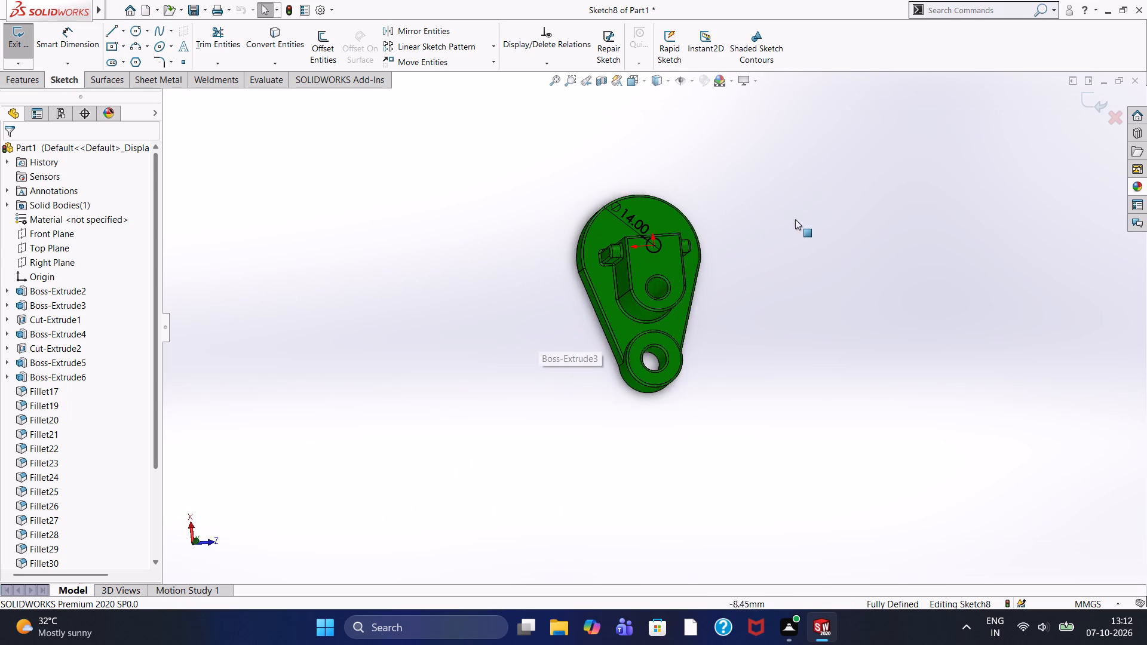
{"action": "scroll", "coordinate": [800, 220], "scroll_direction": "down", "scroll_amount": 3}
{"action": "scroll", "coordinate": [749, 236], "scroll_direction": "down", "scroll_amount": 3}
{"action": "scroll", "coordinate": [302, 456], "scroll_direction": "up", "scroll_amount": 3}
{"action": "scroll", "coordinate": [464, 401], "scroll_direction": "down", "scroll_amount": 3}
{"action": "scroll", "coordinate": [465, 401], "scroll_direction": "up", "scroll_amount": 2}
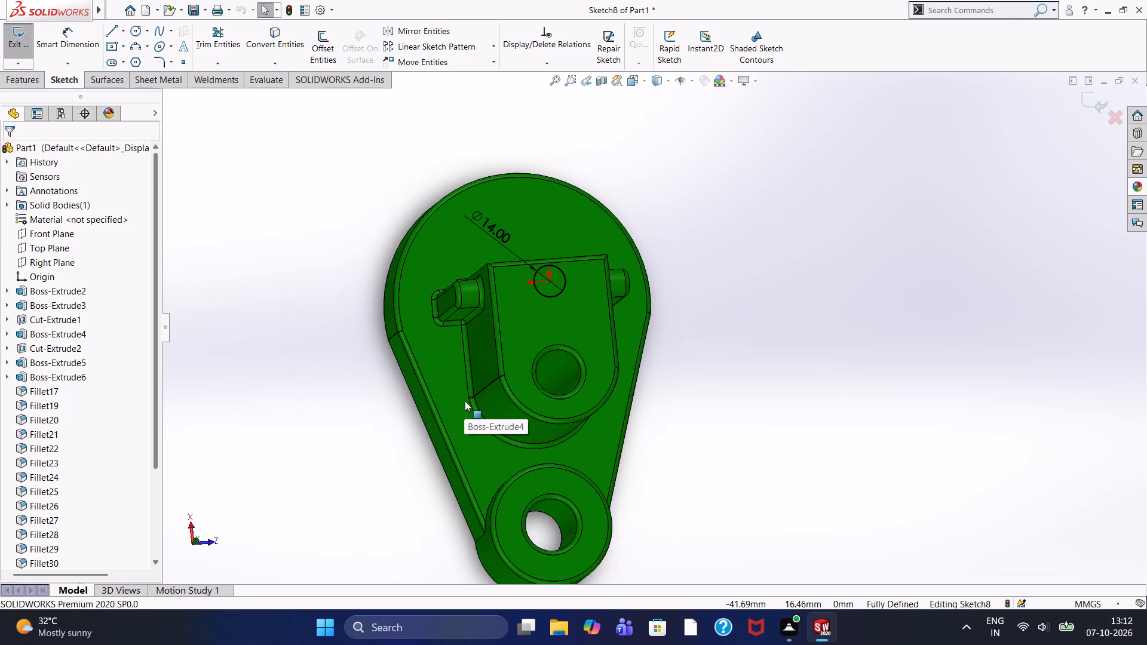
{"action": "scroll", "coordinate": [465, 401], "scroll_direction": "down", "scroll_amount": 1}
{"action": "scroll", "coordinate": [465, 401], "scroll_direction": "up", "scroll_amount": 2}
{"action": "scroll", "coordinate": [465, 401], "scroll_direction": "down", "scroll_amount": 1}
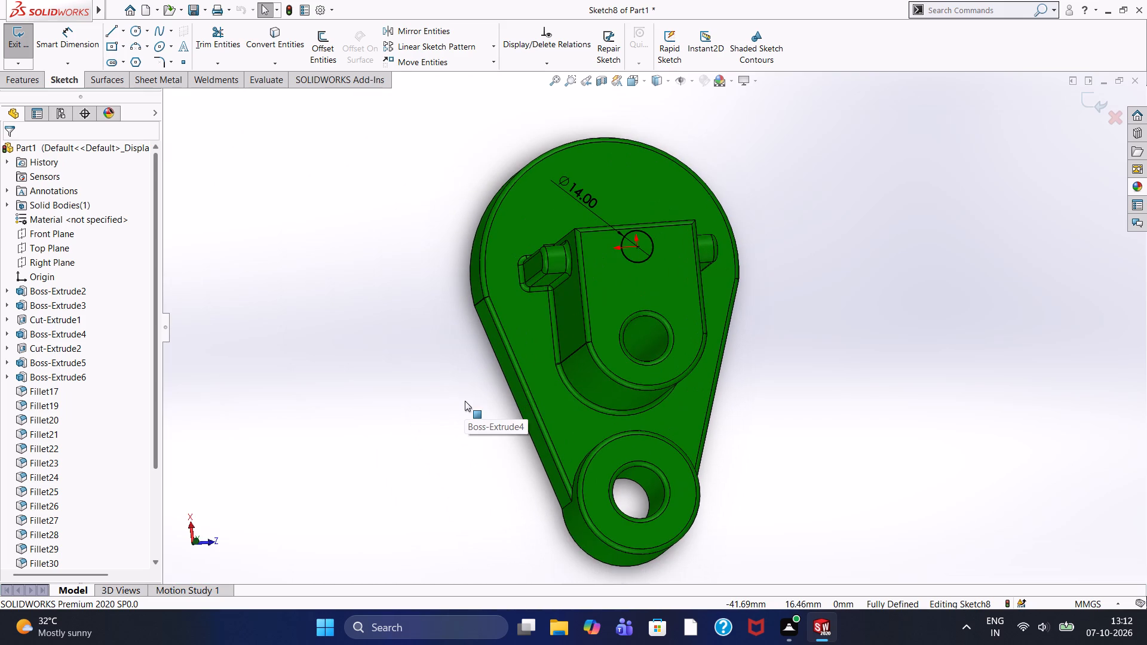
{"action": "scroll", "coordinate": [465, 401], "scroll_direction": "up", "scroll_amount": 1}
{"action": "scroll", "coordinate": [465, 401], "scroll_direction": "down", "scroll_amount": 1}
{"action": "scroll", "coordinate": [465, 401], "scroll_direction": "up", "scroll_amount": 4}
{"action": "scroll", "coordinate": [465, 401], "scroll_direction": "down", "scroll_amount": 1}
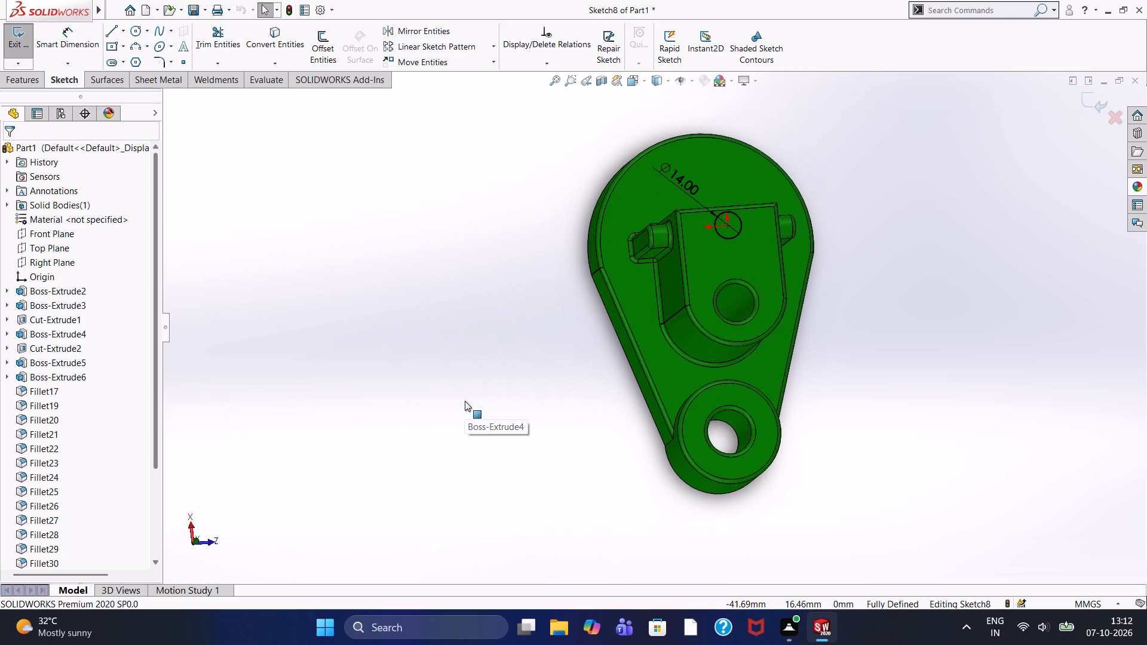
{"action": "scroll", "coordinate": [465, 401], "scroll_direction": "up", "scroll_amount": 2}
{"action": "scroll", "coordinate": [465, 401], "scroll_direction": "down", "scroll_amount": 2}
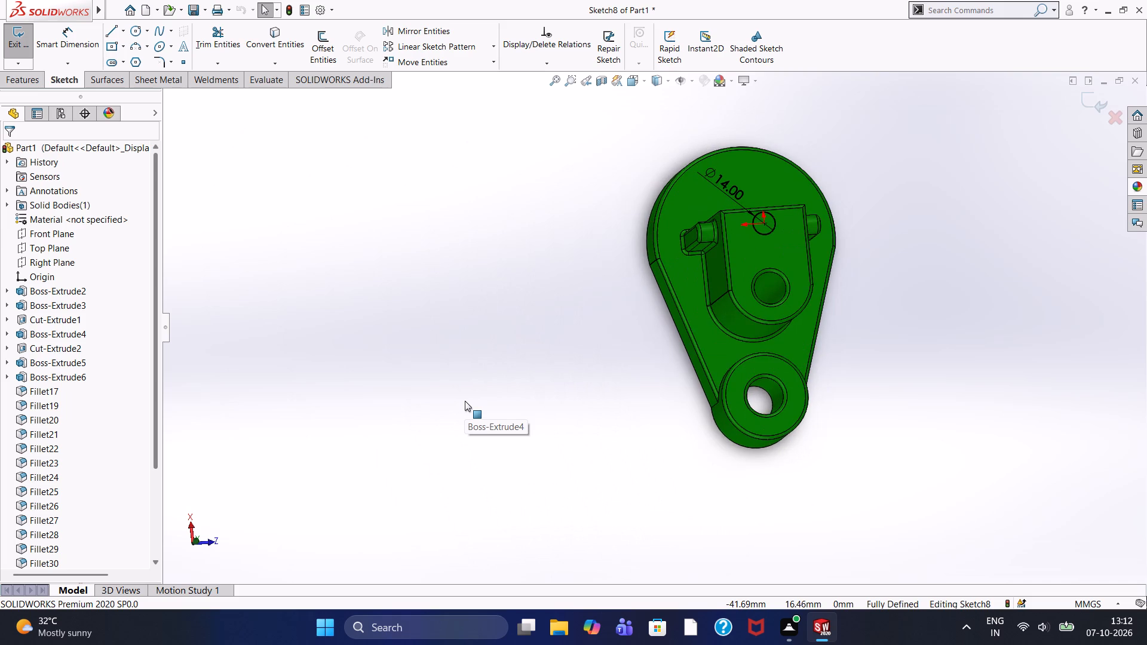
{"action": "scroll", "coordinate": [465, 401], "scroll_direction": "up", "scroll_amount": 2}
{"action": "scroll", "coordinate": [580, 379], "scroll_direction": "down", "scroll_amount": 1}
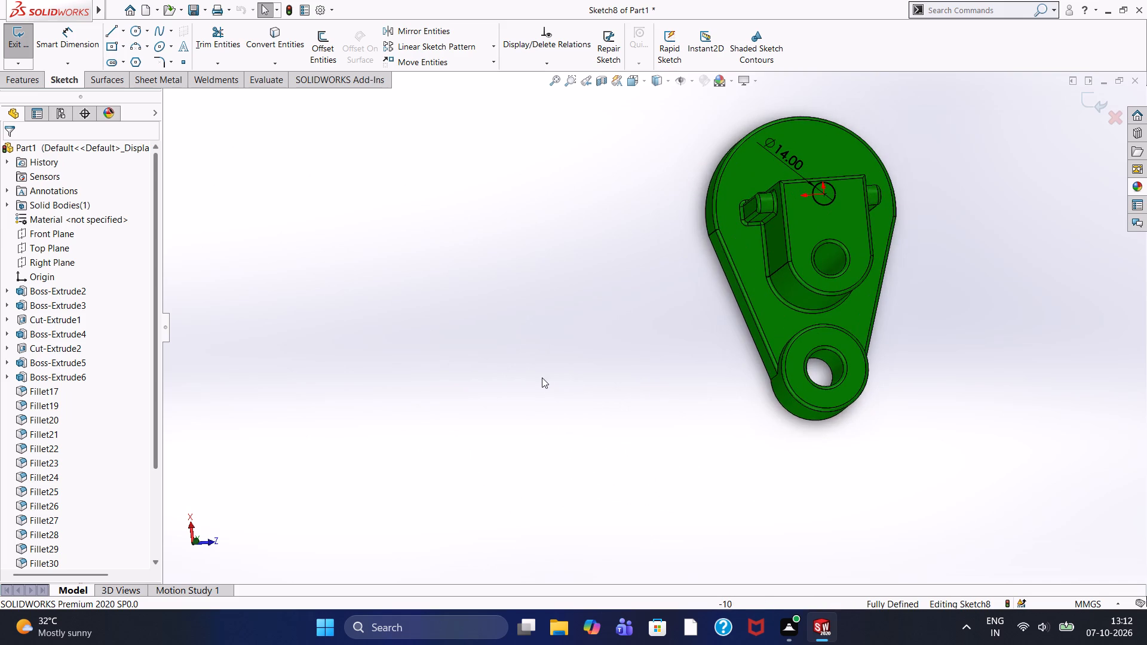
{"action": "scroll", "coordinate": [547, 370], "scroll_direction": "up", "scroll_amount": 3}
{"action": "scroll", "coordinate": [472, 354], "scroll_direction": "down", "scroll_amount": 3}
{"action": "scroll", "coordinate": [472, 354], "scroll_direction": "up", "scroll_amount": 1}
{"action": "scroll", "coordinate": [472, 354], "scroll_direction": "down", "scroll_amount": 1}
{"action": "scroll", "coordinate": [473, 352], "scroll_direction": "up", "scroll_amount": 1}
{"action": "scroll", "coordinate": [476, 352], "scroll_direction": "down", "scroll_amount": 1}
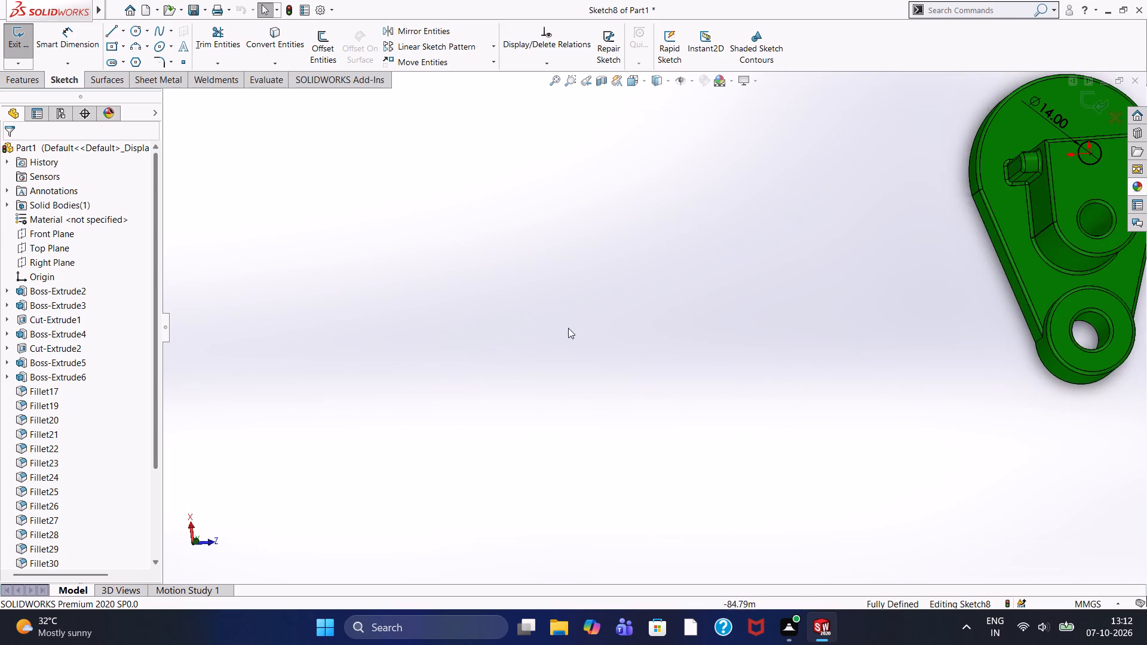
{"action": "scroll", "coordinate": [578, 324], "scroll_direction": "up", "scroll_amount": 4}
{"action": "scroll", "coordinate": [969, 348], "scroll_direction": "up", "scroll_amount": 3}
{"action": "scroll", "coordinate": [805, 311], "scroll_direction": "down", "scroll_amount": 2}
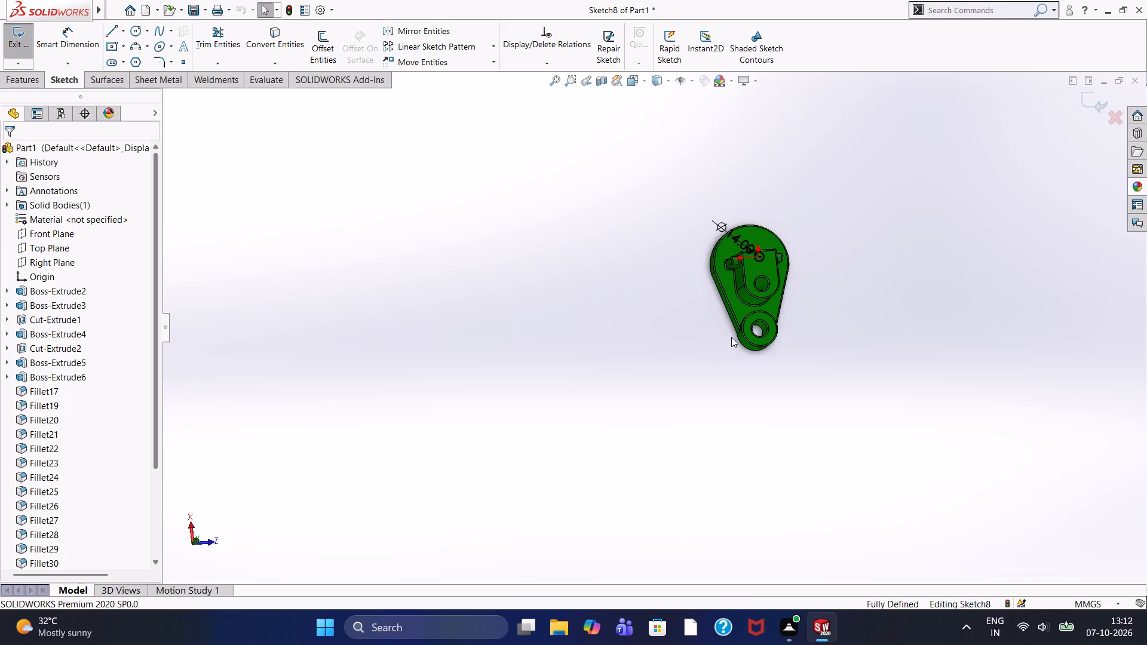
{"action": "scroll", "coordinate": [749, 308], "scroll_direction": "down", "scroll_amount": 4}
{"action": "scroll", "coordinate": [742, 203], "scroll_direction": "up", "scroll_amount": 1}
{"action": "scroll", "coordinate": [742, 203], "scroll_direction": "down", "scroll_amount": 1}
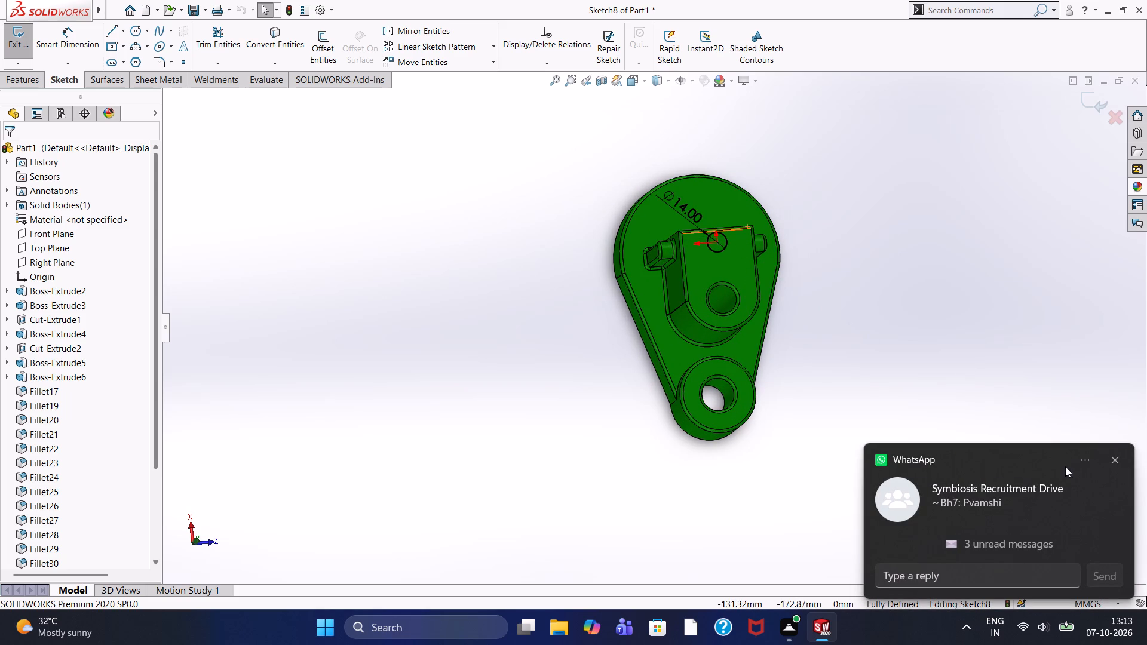
Dismiss the incoming chat notification that overlaps the modelling window.
{"action": "left_click", "coordinate": [1109, 461]}
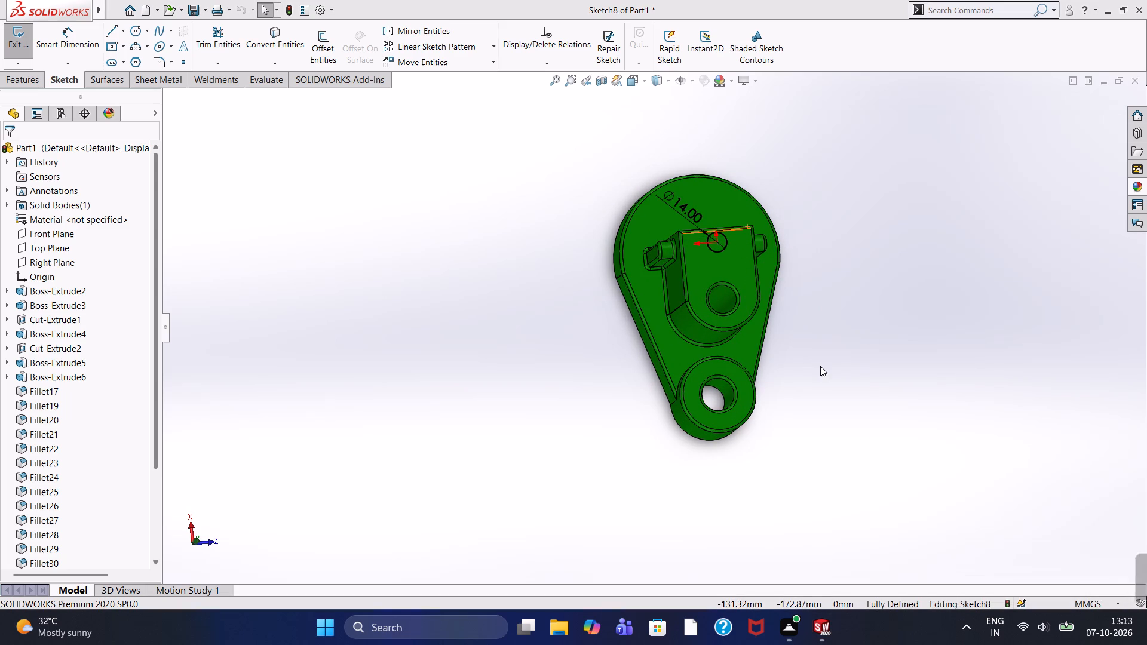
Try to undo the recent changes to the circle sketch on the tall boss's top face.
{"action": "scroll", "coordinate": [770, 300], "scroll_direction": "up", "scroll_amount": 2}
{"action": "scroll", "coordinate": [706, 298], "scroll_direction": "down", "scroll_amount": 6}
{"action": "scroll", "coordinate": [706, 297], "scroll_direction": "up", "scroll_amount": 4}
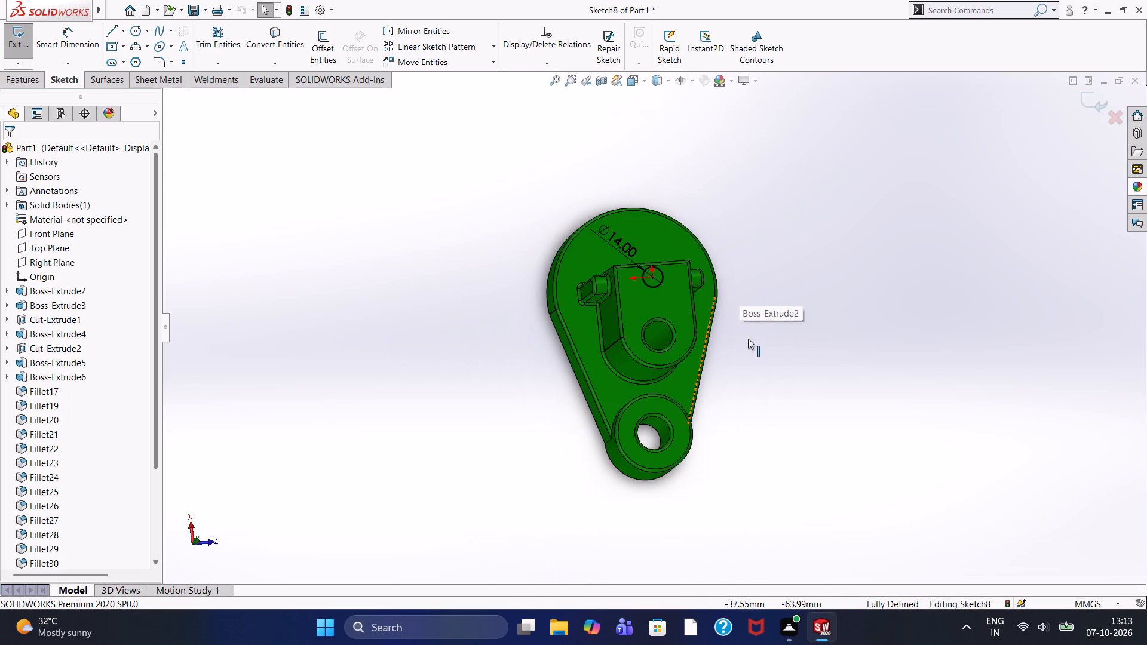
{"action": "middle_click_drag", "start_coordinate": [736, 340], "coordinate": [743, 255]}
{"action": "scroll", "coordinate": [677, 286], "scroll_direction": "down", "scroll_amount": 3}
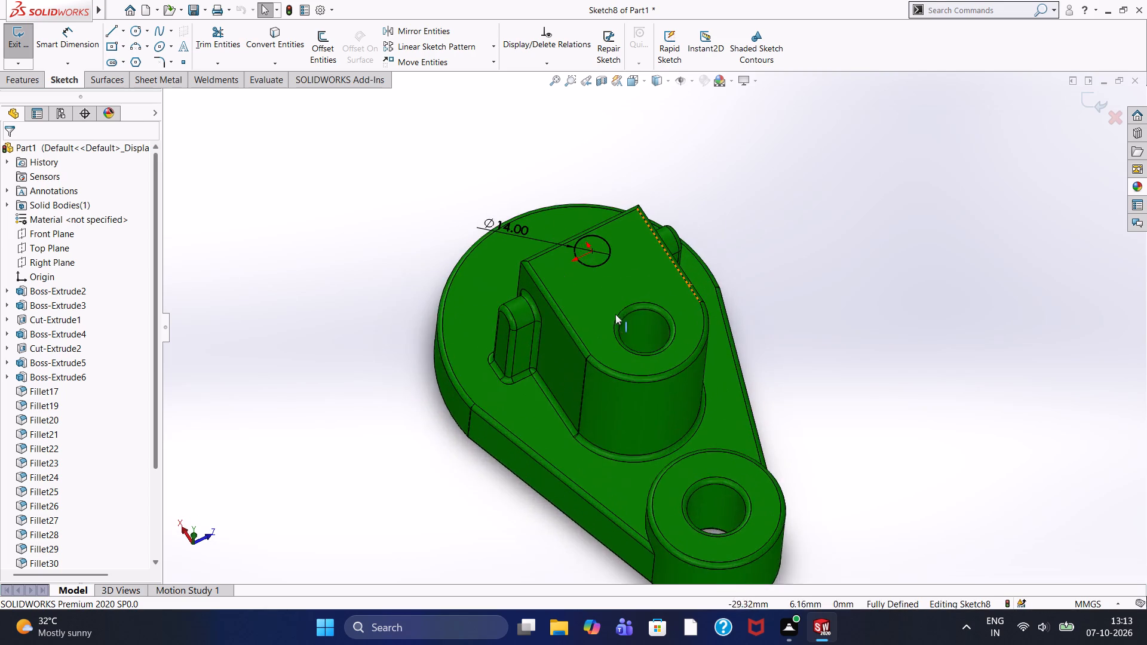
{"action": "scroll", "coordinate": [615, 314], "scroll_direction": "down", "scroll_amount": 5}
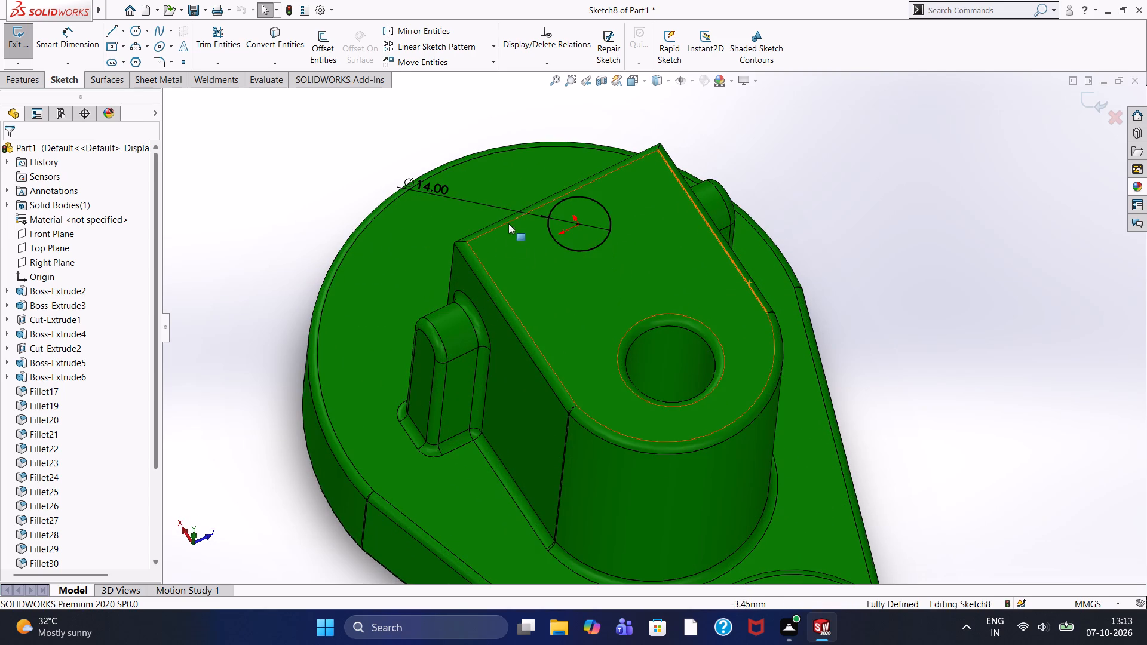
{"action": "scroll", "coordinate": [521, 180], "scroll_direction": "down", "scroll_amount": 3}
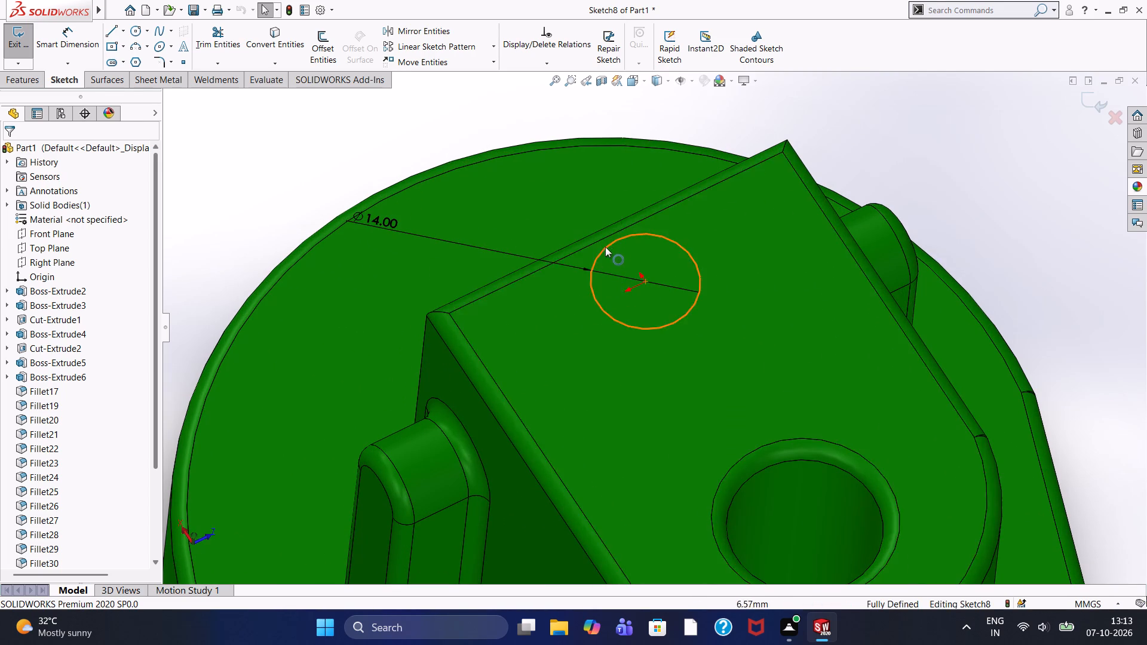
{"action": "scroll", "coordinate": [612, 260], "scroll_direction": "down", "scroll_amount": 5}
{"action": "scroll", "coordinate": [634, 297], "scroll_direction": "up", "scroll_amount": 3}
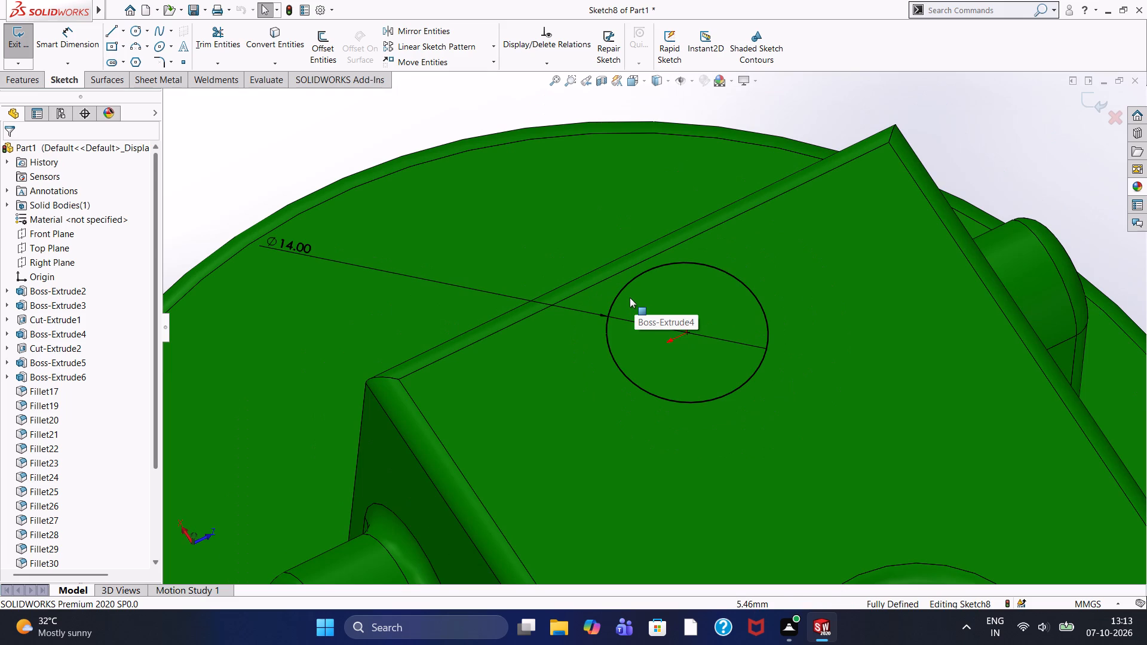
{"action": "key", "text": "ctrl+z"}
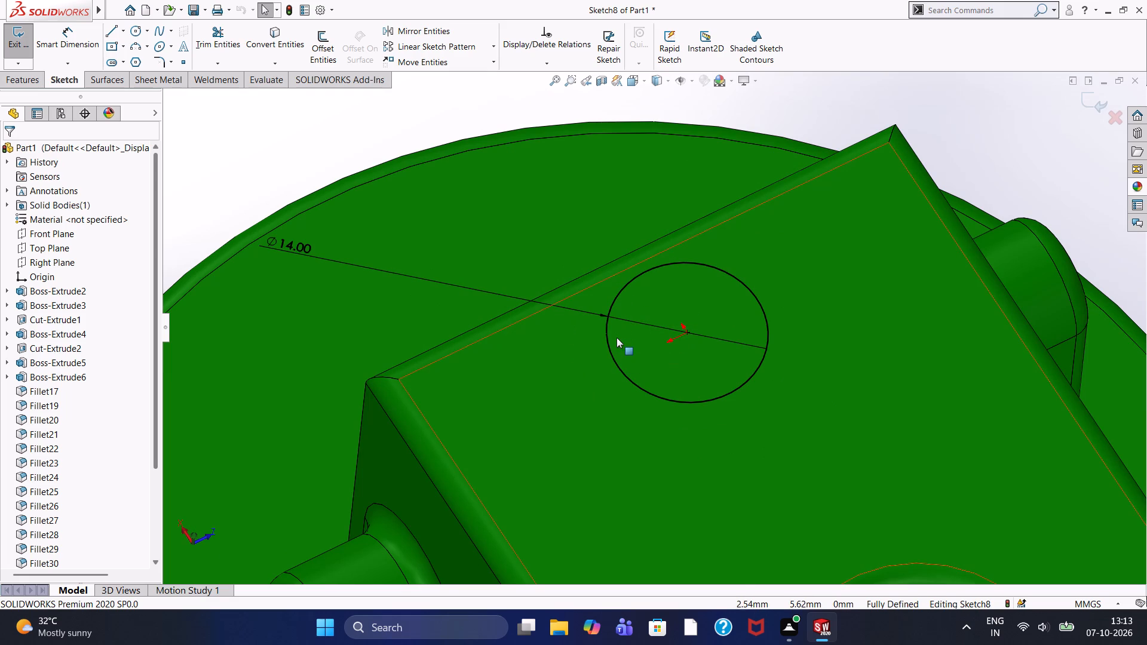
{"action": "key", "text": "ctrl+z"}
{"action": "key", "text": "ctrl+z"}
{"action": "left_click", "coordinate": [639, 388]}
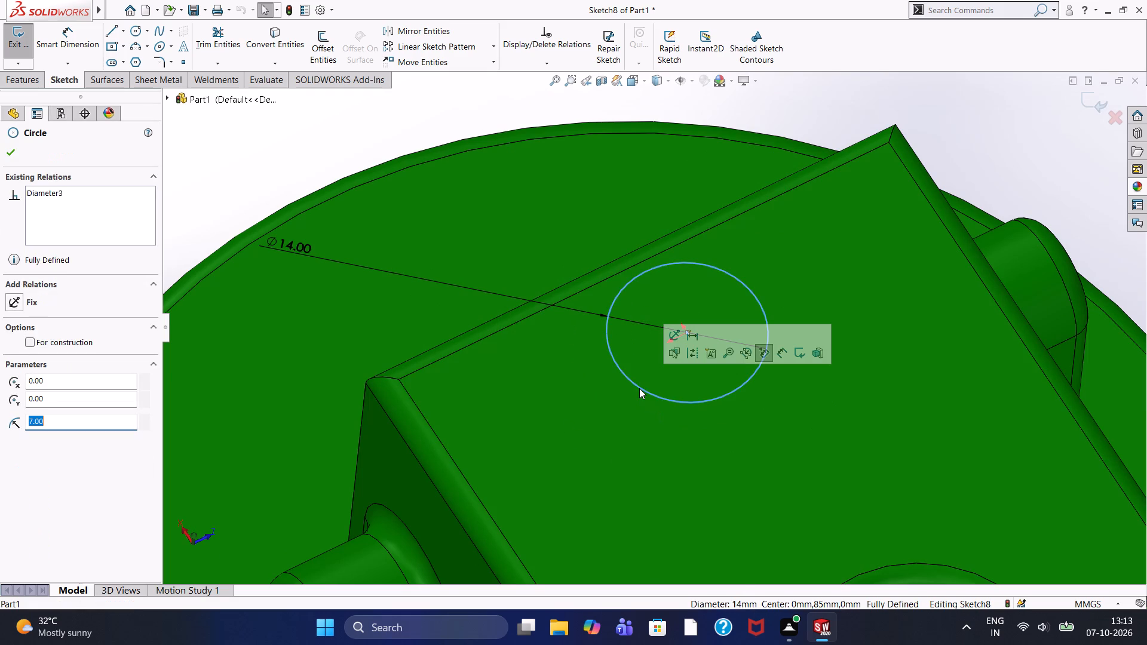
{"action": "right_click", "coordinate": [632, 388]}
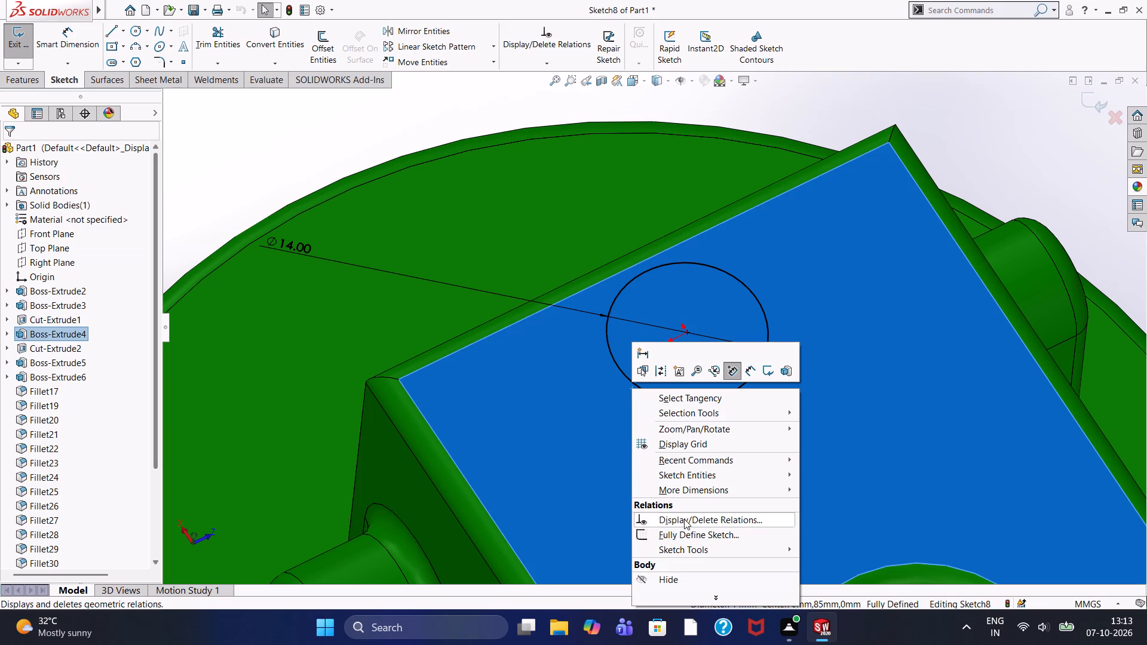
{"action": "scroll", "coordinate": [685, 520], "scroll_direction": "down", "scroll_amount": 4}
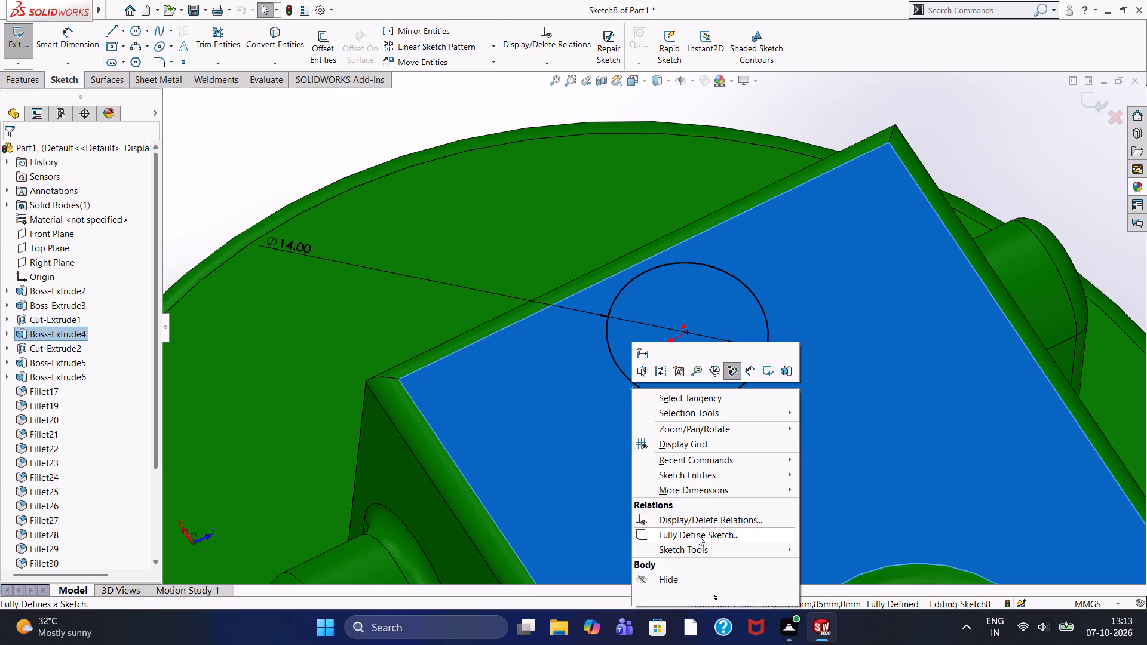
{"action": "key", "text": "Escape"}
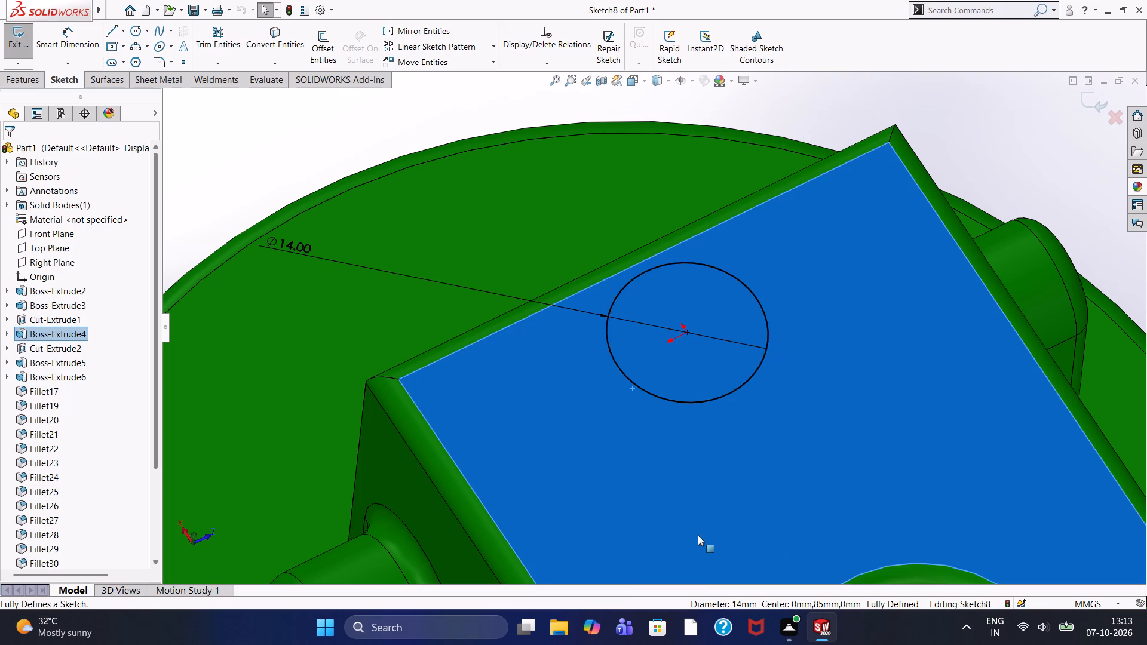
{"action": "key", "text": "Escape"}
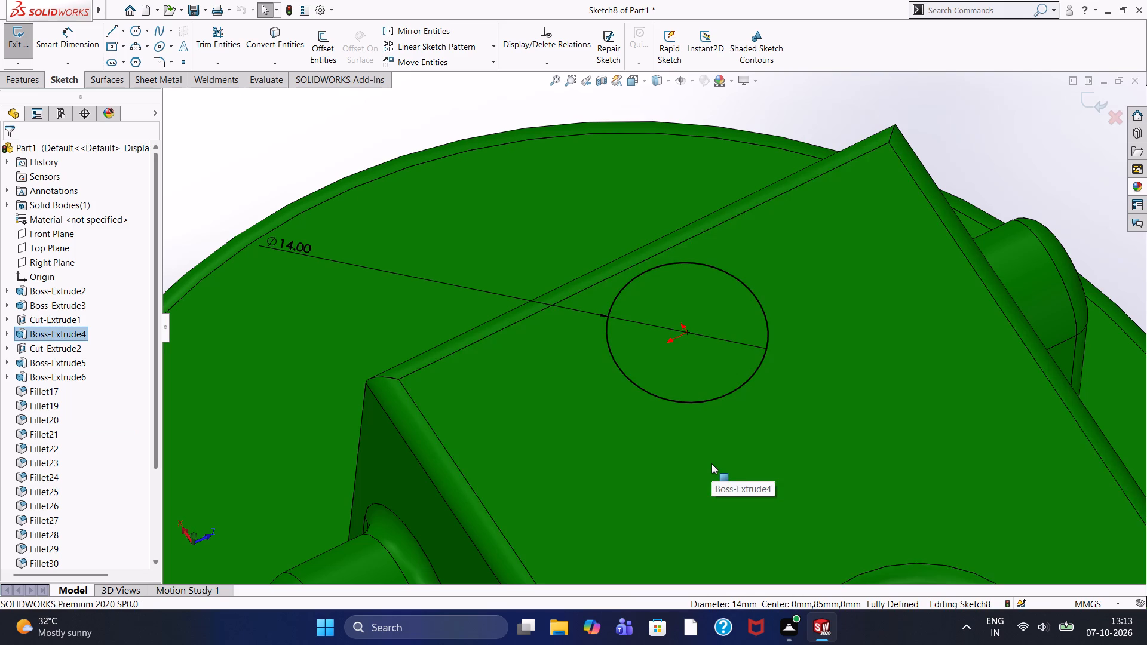
Delete the 14 mm circle at the origin on the tall boss's top face, together with its diameter dimension.
{"action": "left_click", "coordinate": [740, 388]}
{"action": "key", "text": "Delete"}
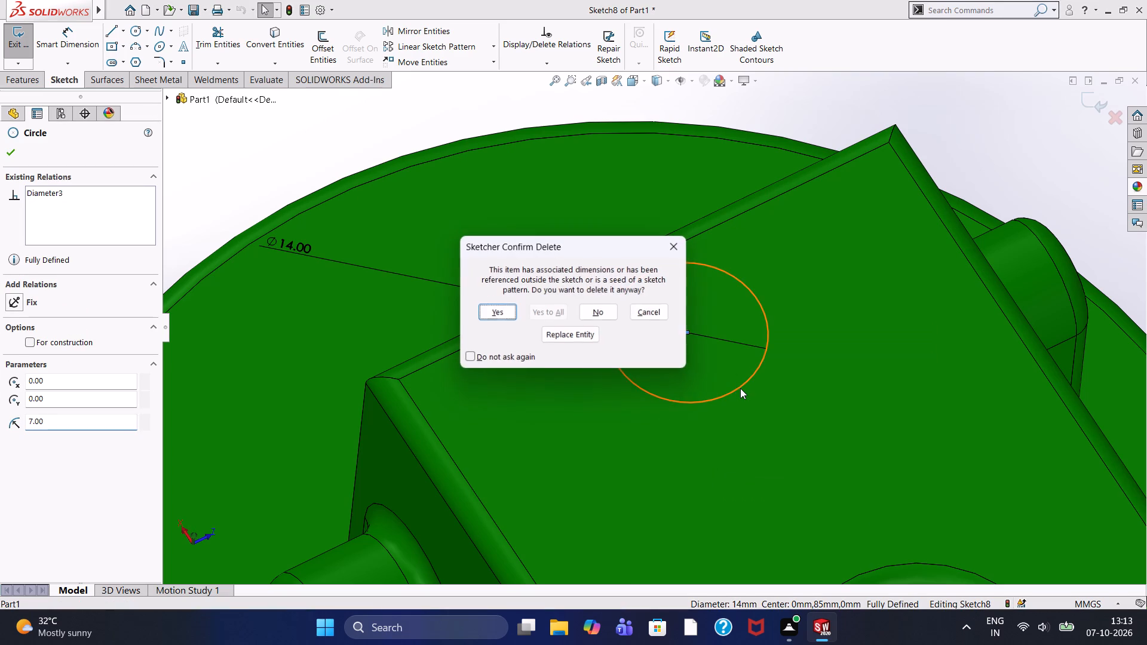
{"action": "left_click", "coordinate": [490, 315]}
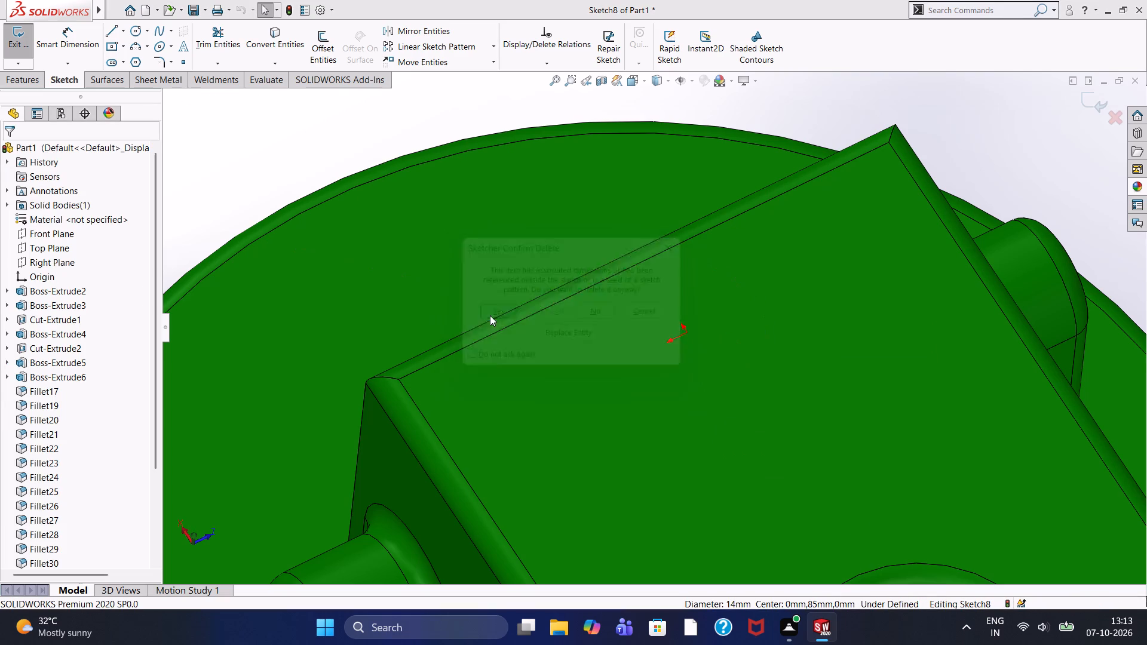
Sketch a circle about 8.9 mm in diameter, centred on the origin, on the tall boss's top face.
{"action": "scroll", "coordinate": [550, 396], "scroll_direction": "up", "scroll_amount": 3}
{"action": "scroll", "coordinate": [624, 450], "scroll_direction": "up", "scroll_amount": 10}
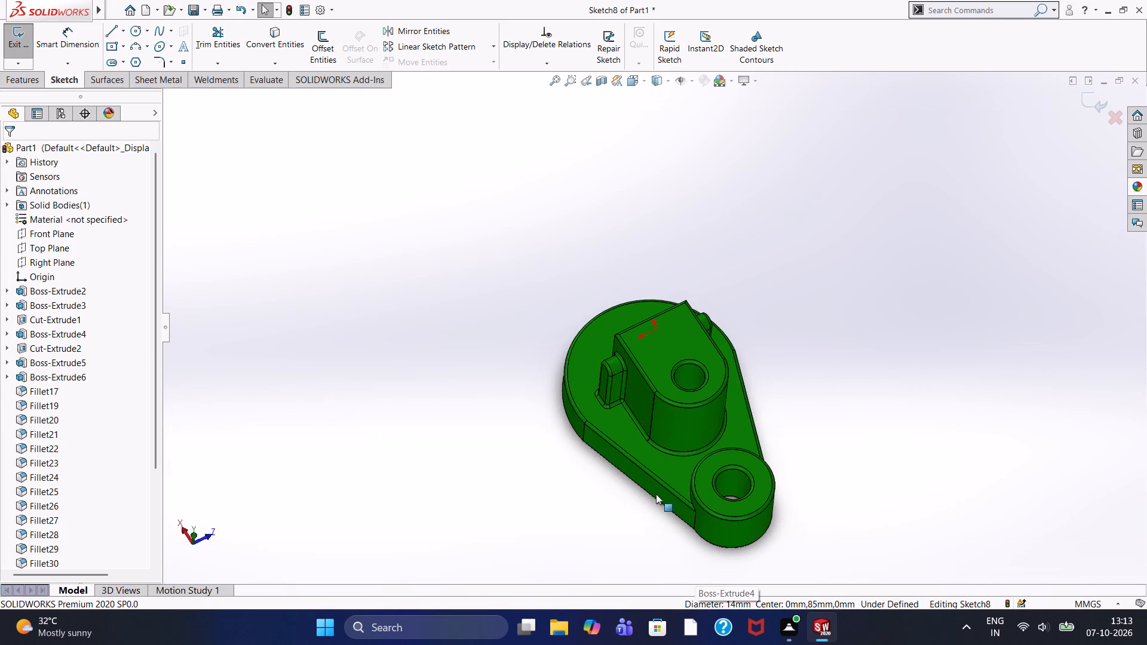
{"action": "scroll", "coordinate": [653, 490], "scroll_direction": "down", "scroll_amount": 3}
{"action": "scroll", "coordinate": [652, 490], "scroll_direction": "up", "scroll_amount": 1}
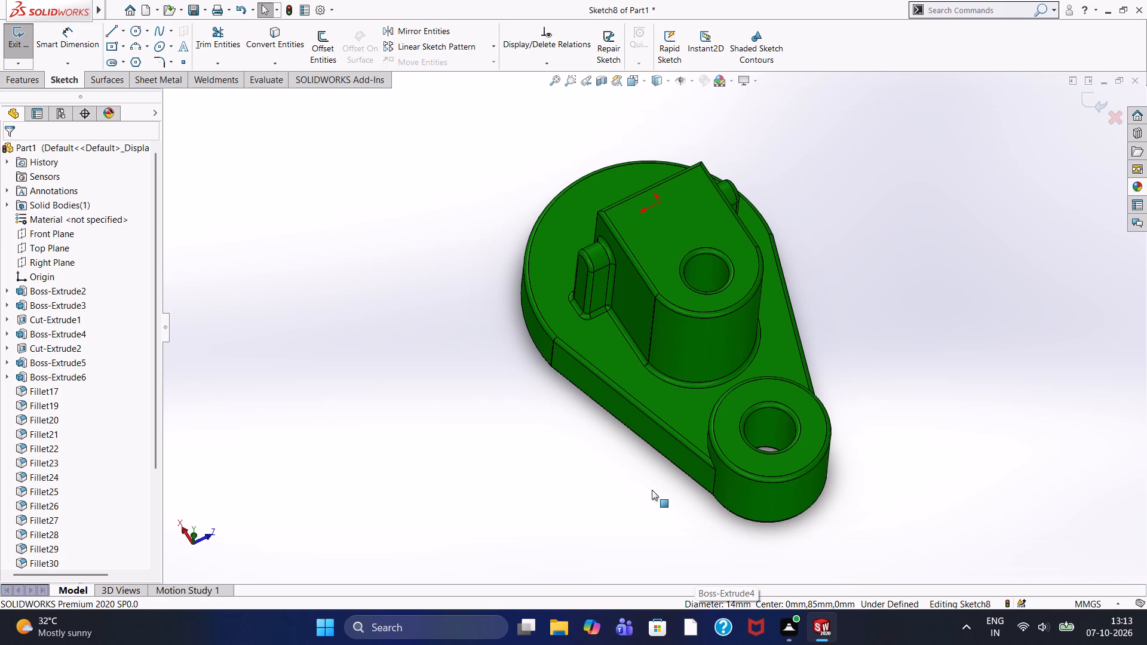
{"action": "scroll", "coordinate": [652, 490], "scroll_direction": "down", "scroll_amount": 2}
{"action": "scroll", "coordinate": [652, 490], "scroll_direction": "up", "scroll_amount": 1}
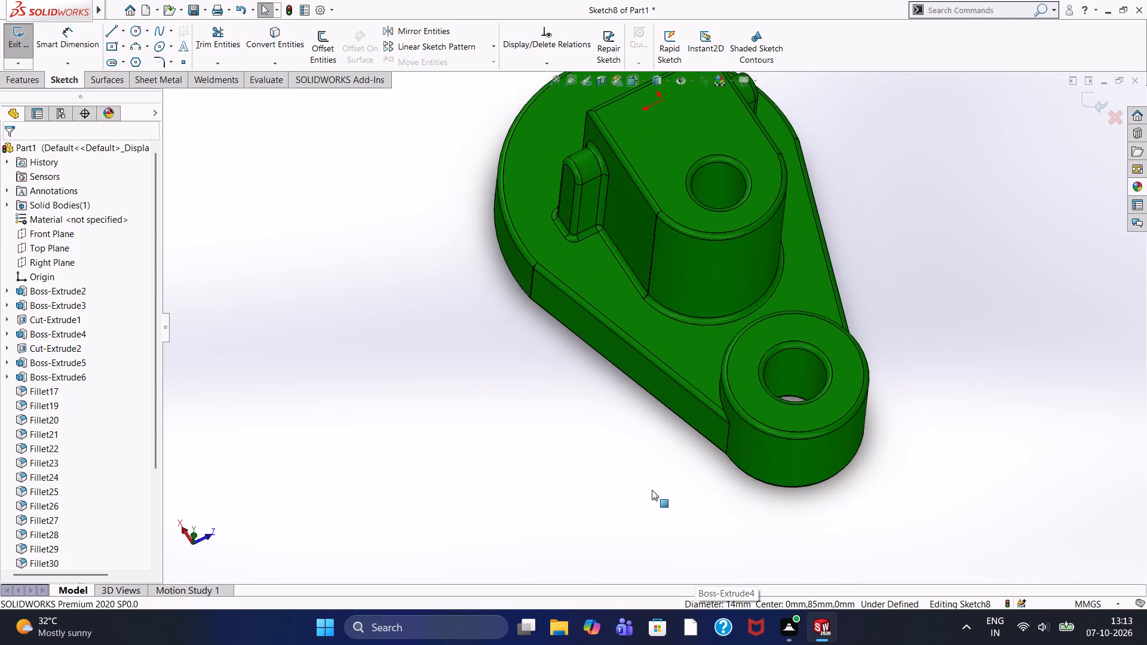
{"action": "scroll", "coordinate": [652, 490], "scroll_direction": "down", "scroll_amount": 2}
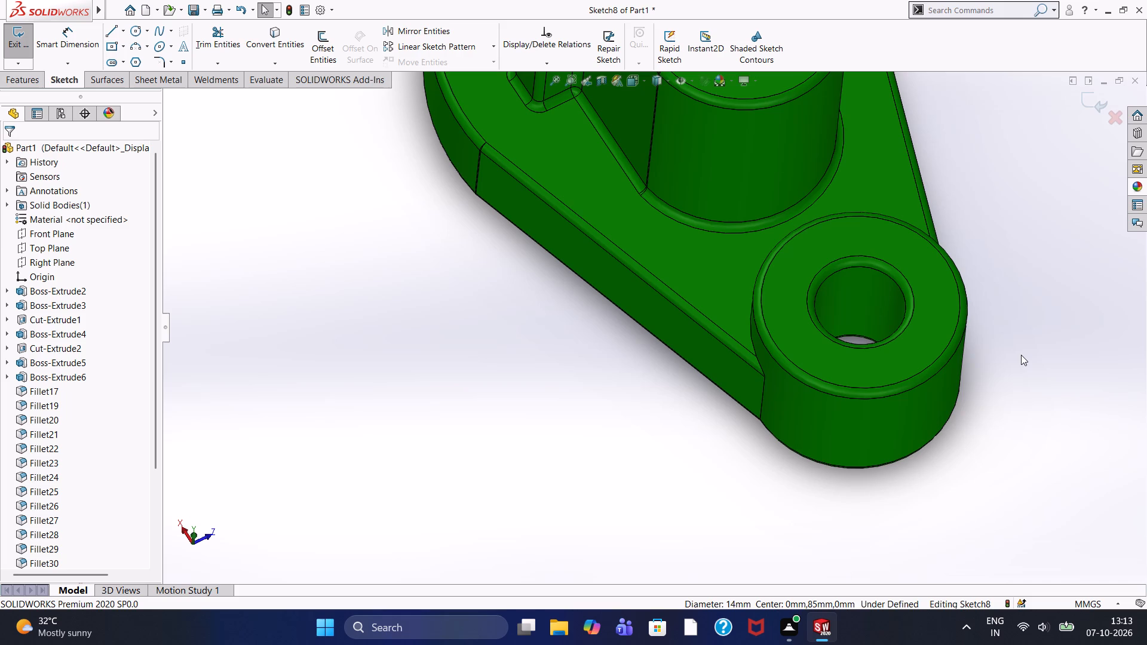
{"action": "scroll", "coordinate": [831, 202], "scroll_direction": "up", "scroll_amount": 3}
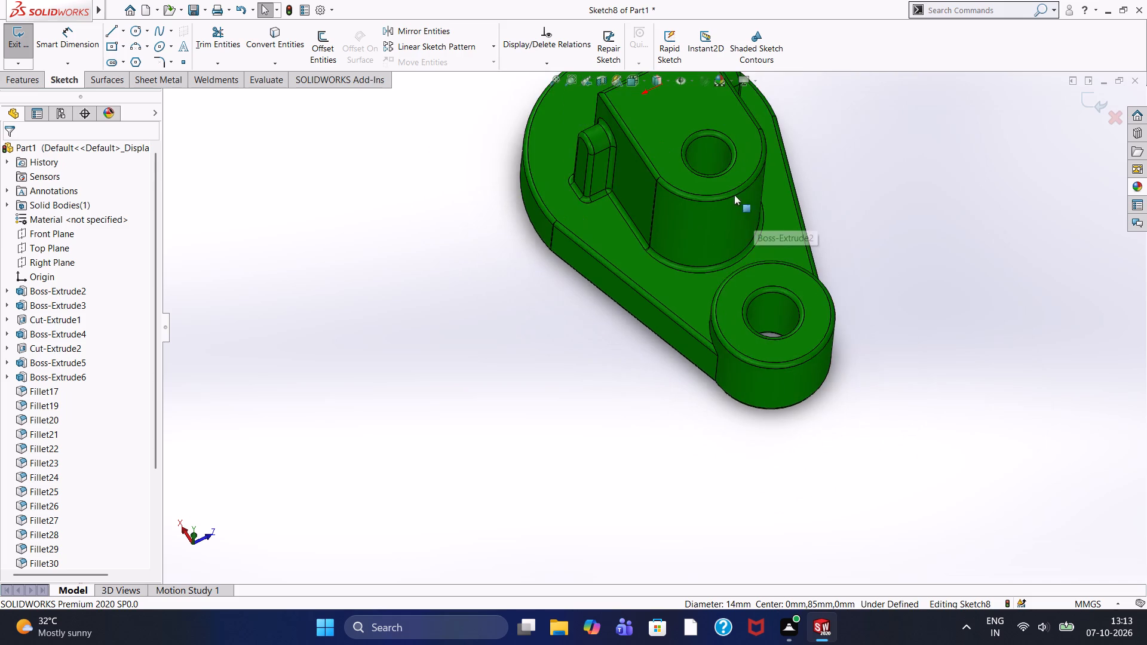
{"action": "scroll", "coordinate": [719, 169], "scroll_direction": "up", "scroll_amount": 3}
{"action": "scroll", "coordinate": [649, 208], "scroll_direction": "down", "scroll_amount": 7}
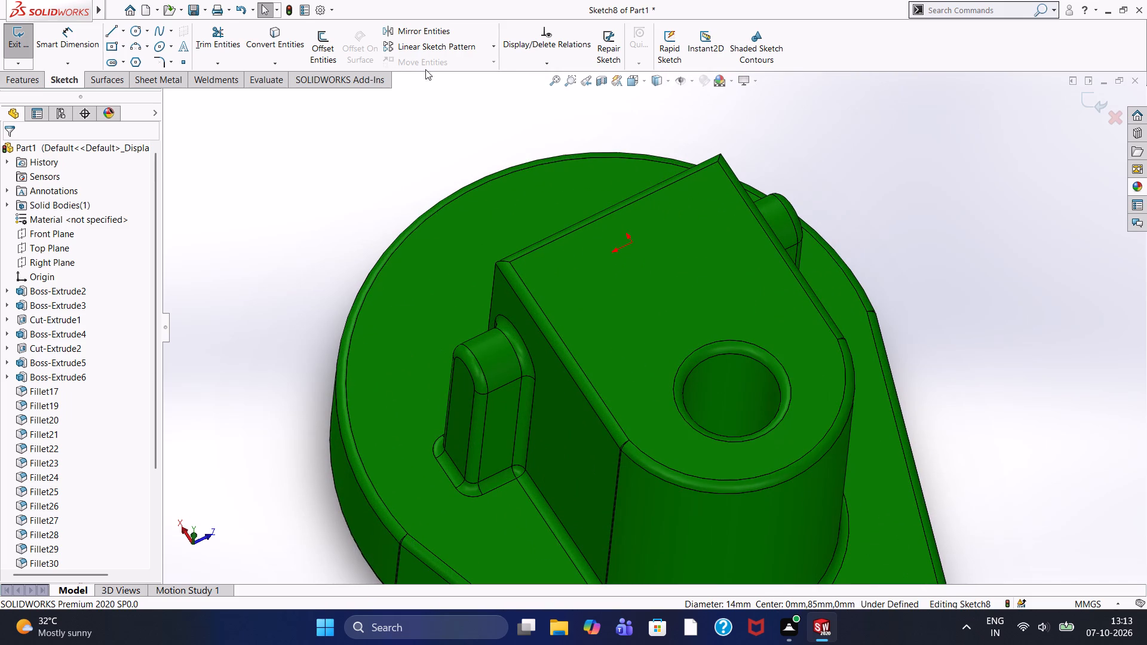
{"action": "left_click", "coordinate": [140, 33]}
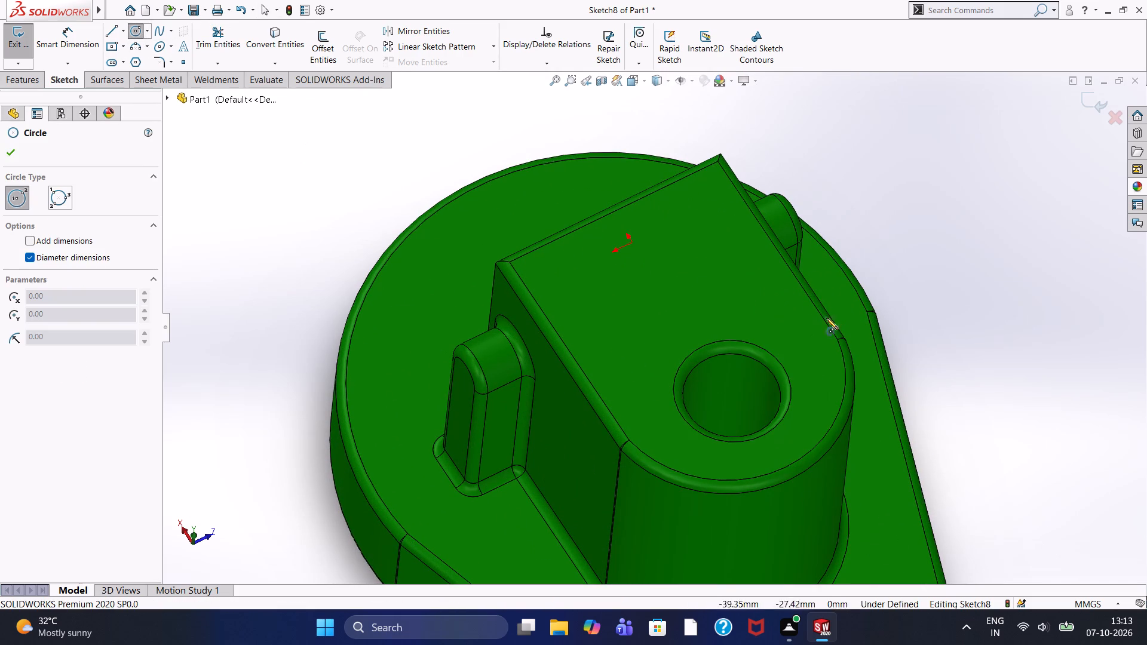
{"action": "left_click", "coordinate": [633, 244]}
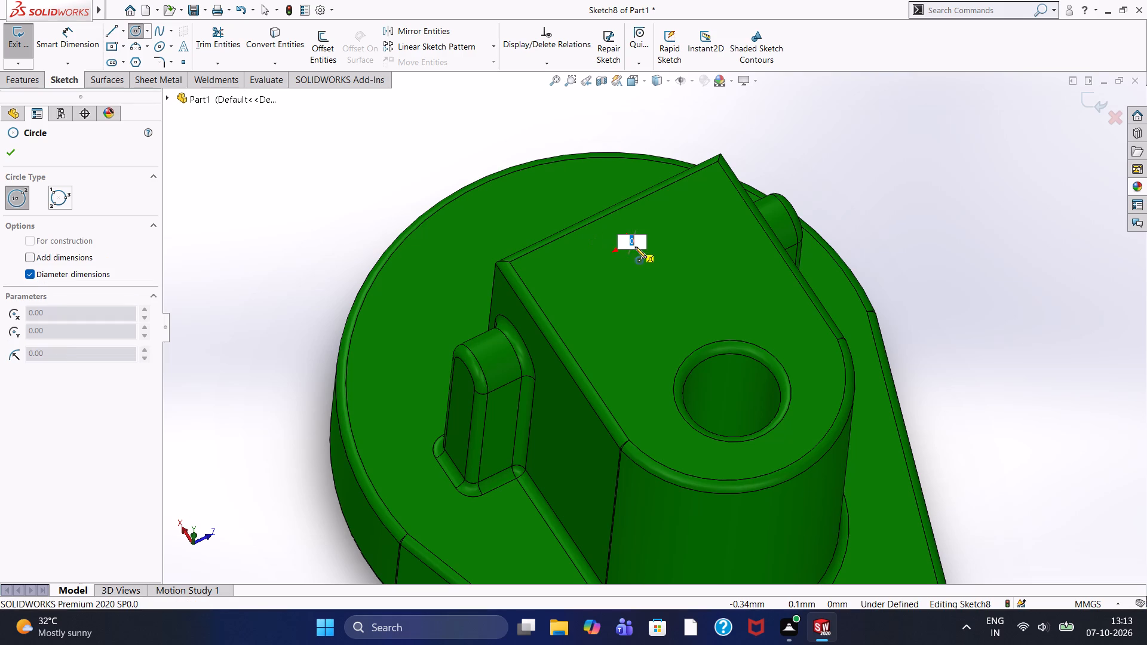
{"action": "left_click", "coordinate": [649, 255]}
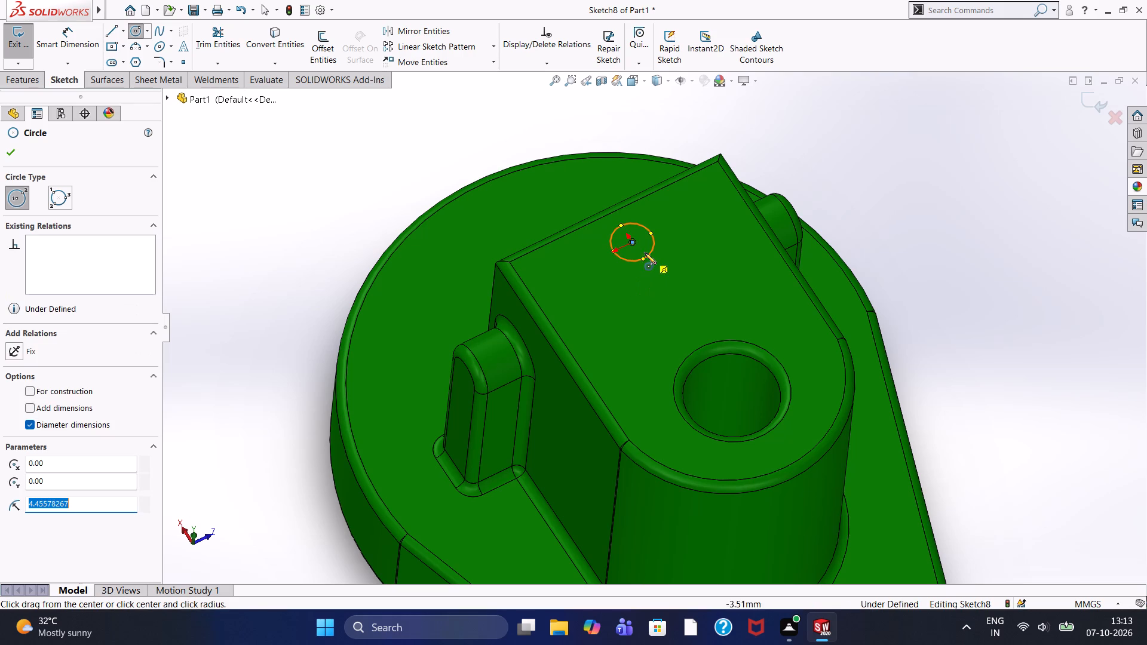
{"action": "left_click", "coordinate": [12, 153]}
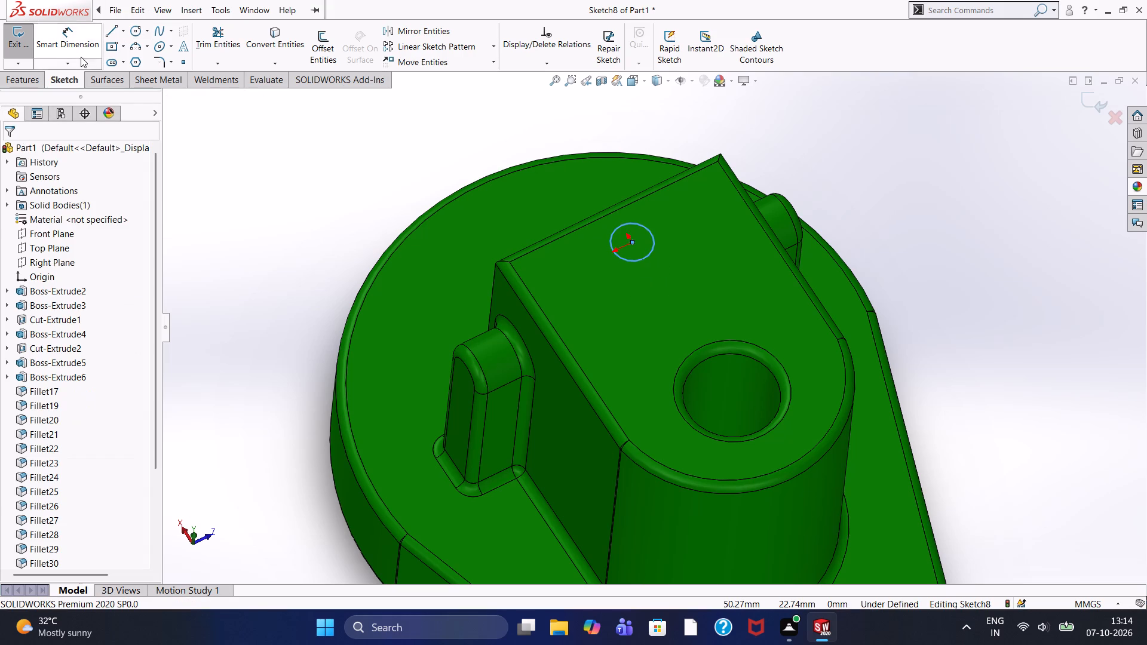
Dimension the new circle on the tall boss's top face with a diameter of 9 mm.
{"action": "left_click", "coordinate": [81, 33]}
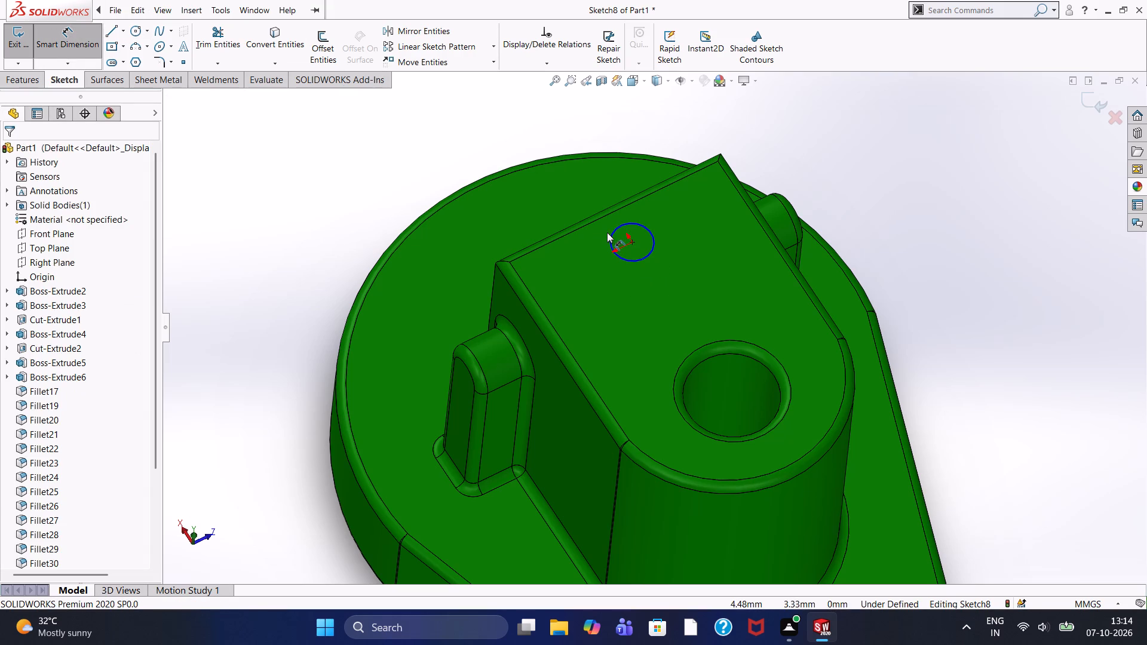
{"action": "left_click", "coordinate": [612, 236]}
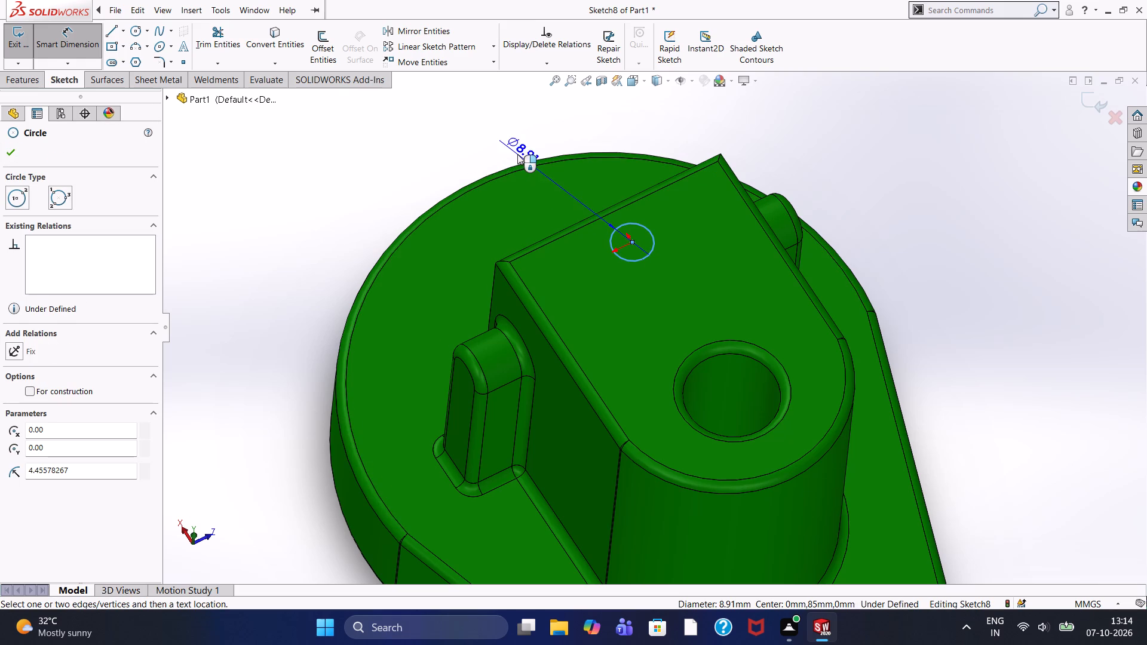
{"action": "left_click", "coordinate": [518, 146]}
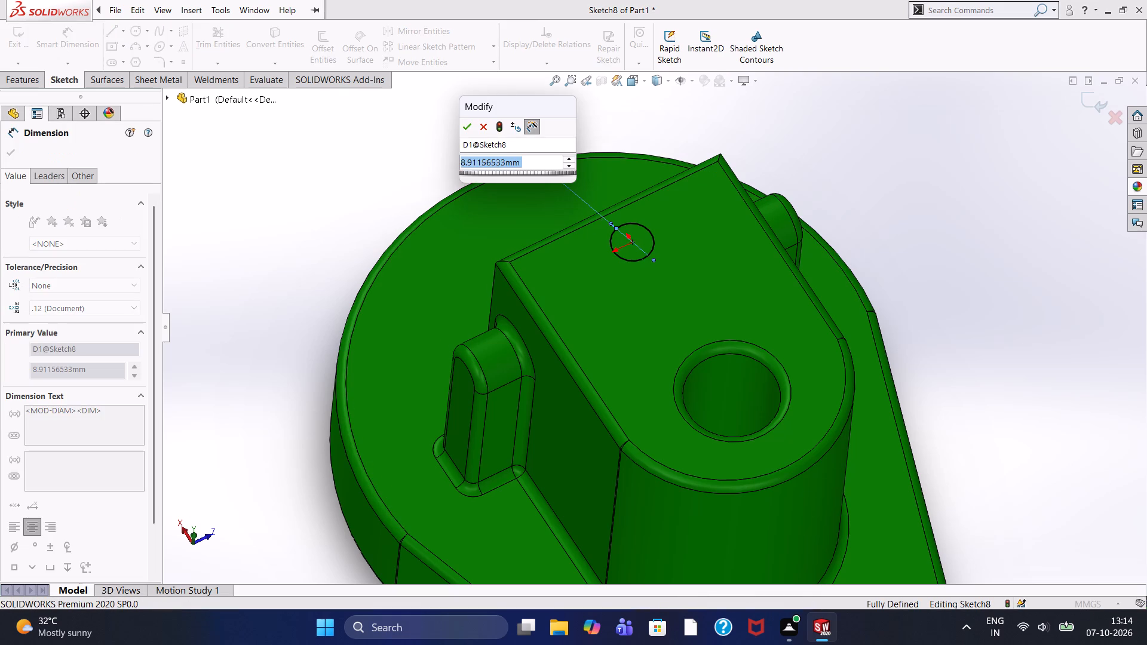
{"action": "key", "text": "9"}
{"action": "key", "text": "Return"}
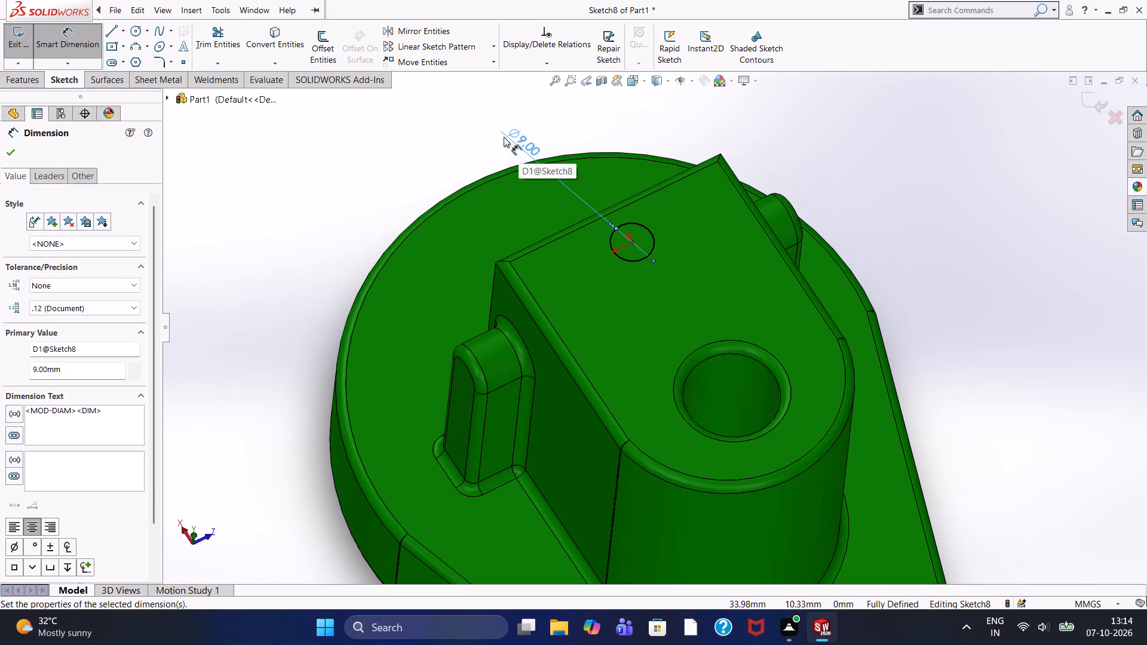
{"action": "left_click", "coordinate": [8, 155]}
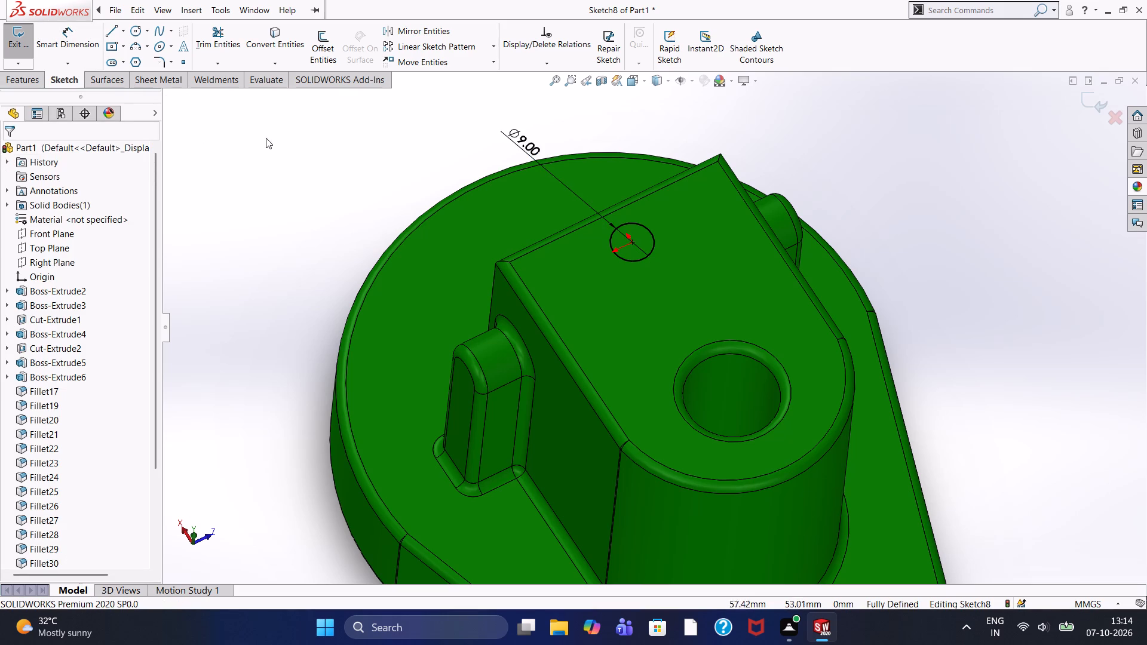
Cut-extrude the 9 mm circle blind to a depth of 12 mm into the tall boss.
{"action": "left_click", "coordinate": [34, 84]}
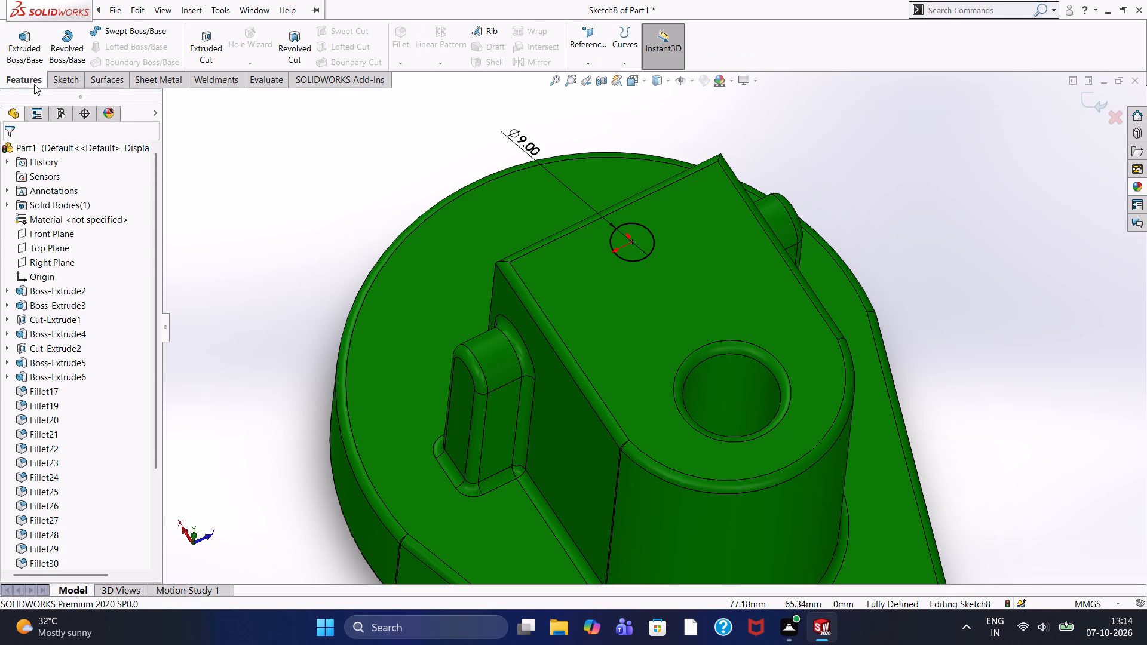
{"action": "left_click", "coordinate": [200, 50]}
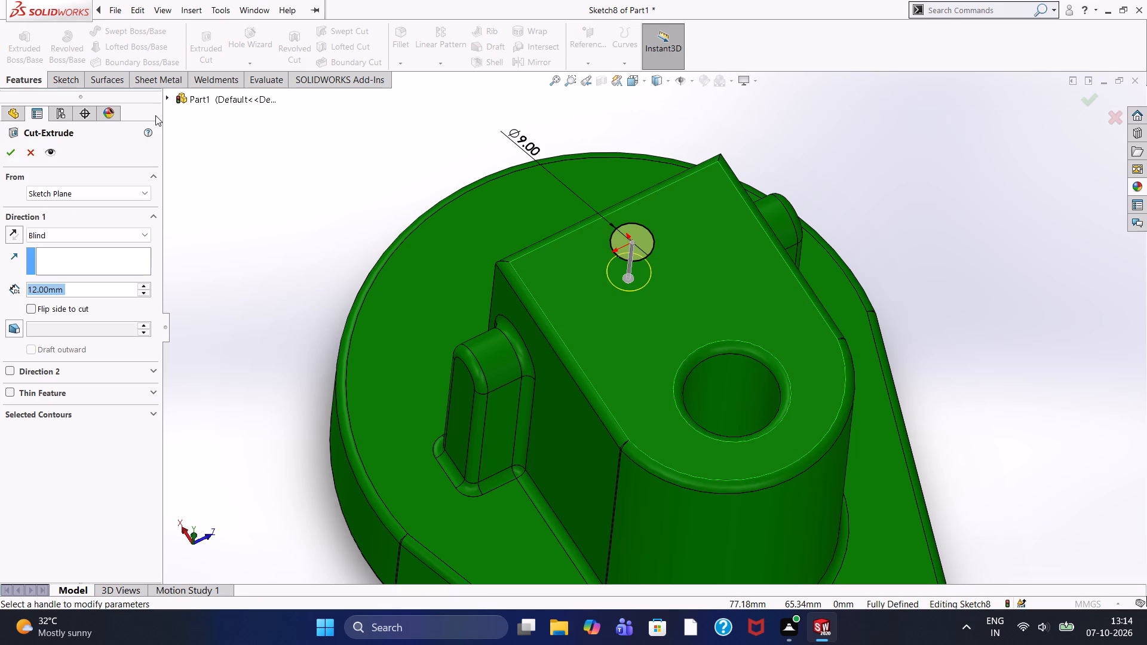
{"action": "left_click", "coordinate": [2, 156]}
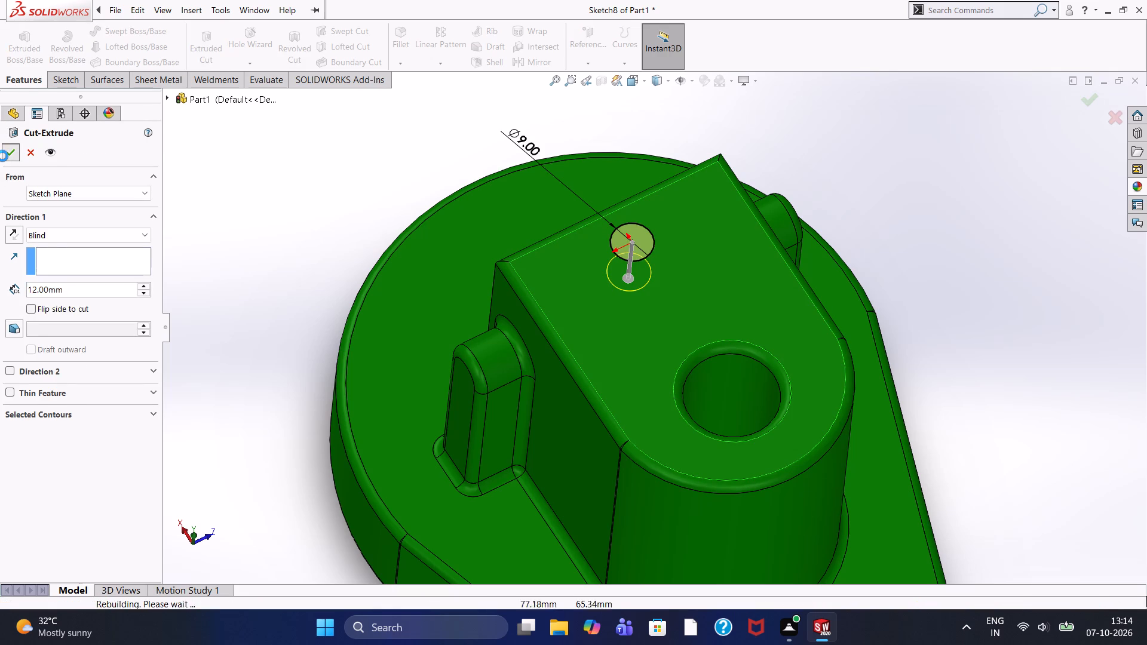
{"action": "left_click", "coordinate": [262, 188]}
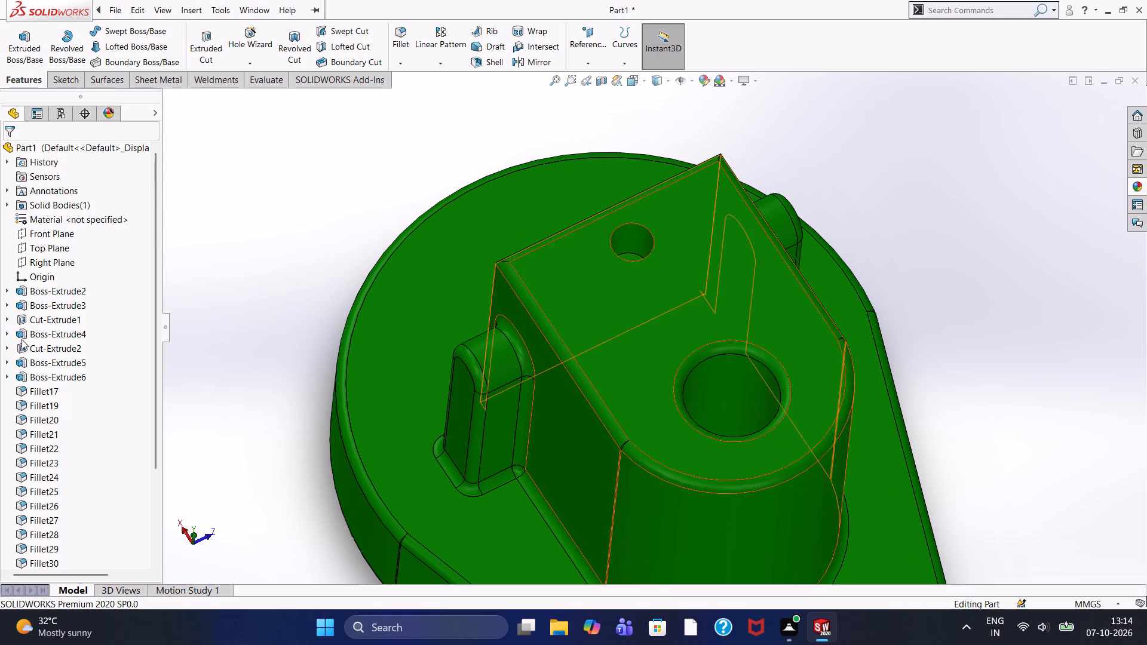
Fillet the top rim edge of the new 9 mm hole with a 2 mm radius.
{"action": "scroll", "coordinate": [22, 339], "scroll_direction": "down", "scroll_amount": 12}
{"action": "scroll", "coordinate": [49, 352], "scroll_direction": "up", "scroll_amount": 1}
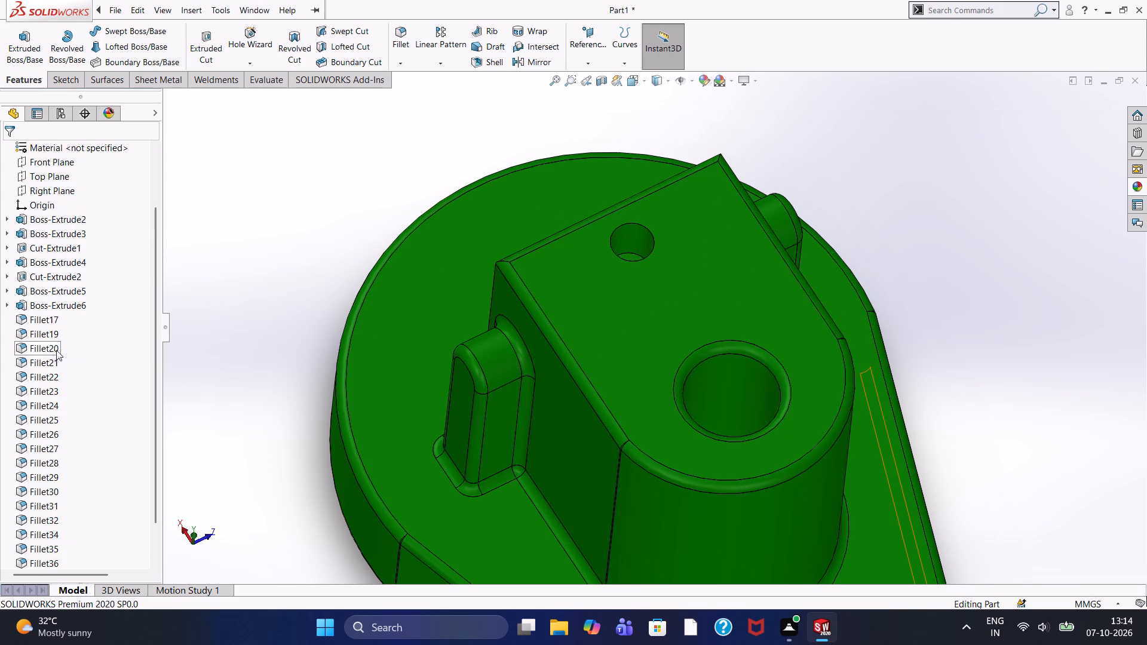
{"action": "scroll", "coordinate": [57, 349], "scroll_direction": "up", "scroll_amount": 7}
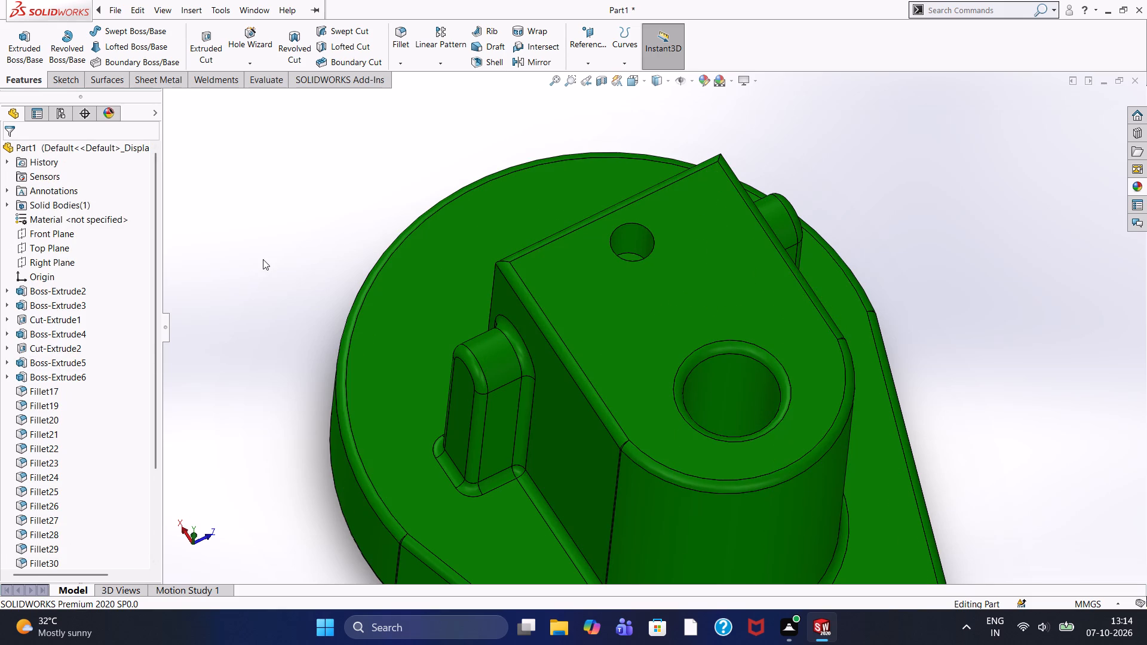
{"action": "scroll", "coordinate": [397, 285], "scroll_direction": "up", "scroll_amount": 4}
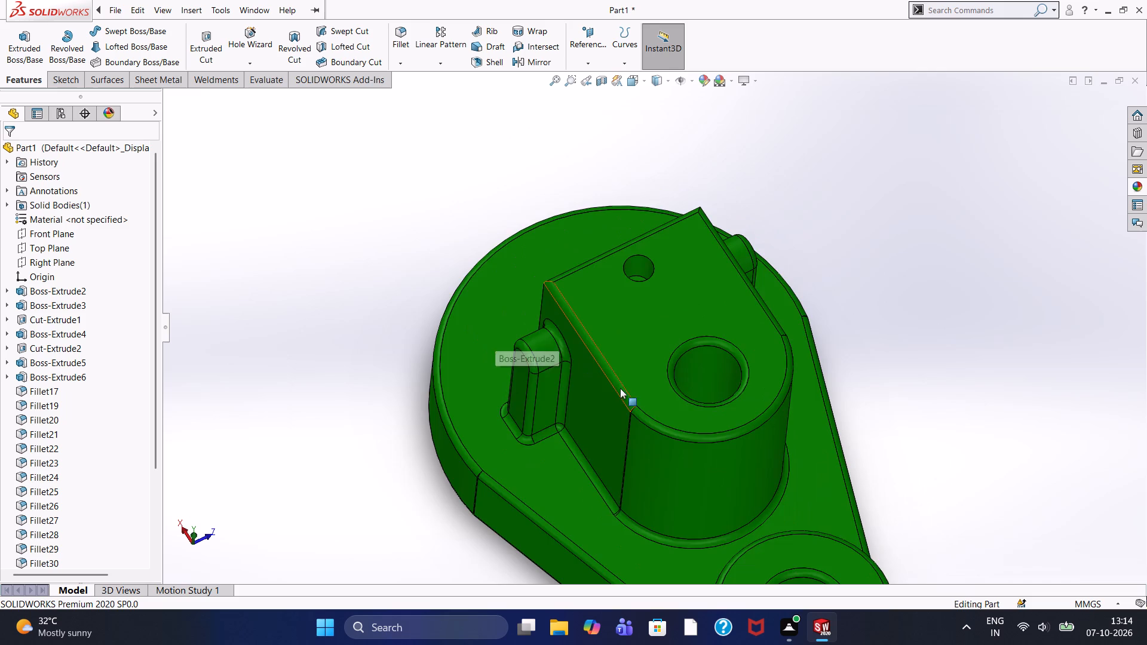
{"action": "scroll", "coordinate": [617, 397], "scroll_direction": "up", "scroll_amount": 5}
{"action": "scroll", "coordinate": [712, 426], "scroll_direction": "down", "scroll_amount": 3}
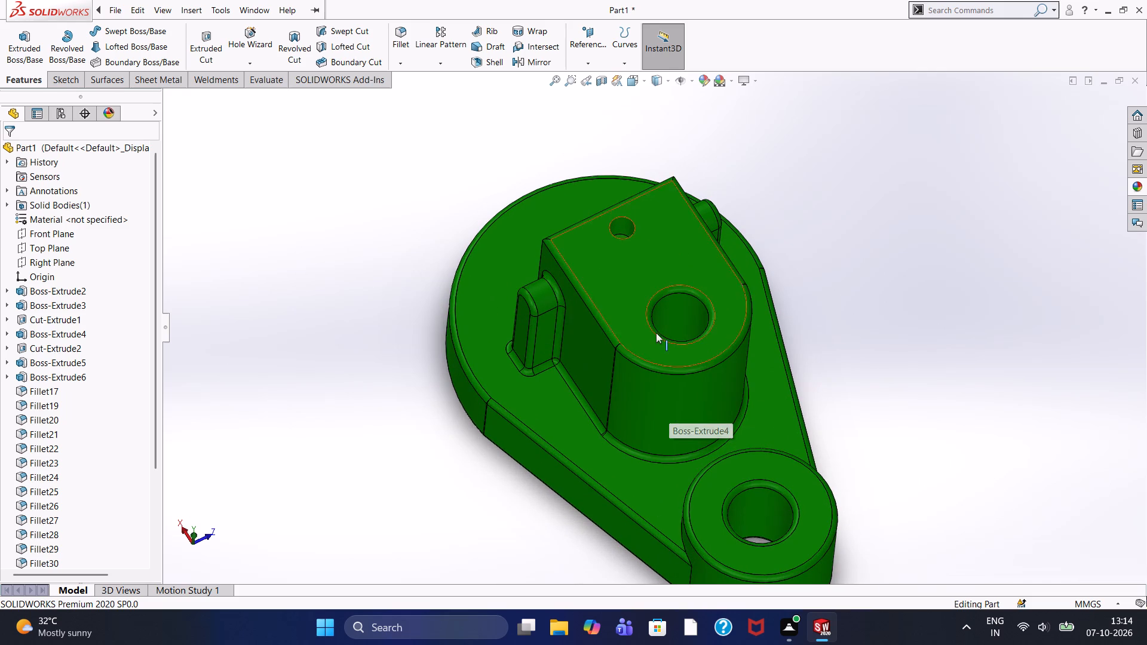
{"action": "scroll", "coordinate": [654, 278], "scroll_direction": "down", "scroll_amount": 3}
{"action": "left_click", "coordinate": [403, 24]}
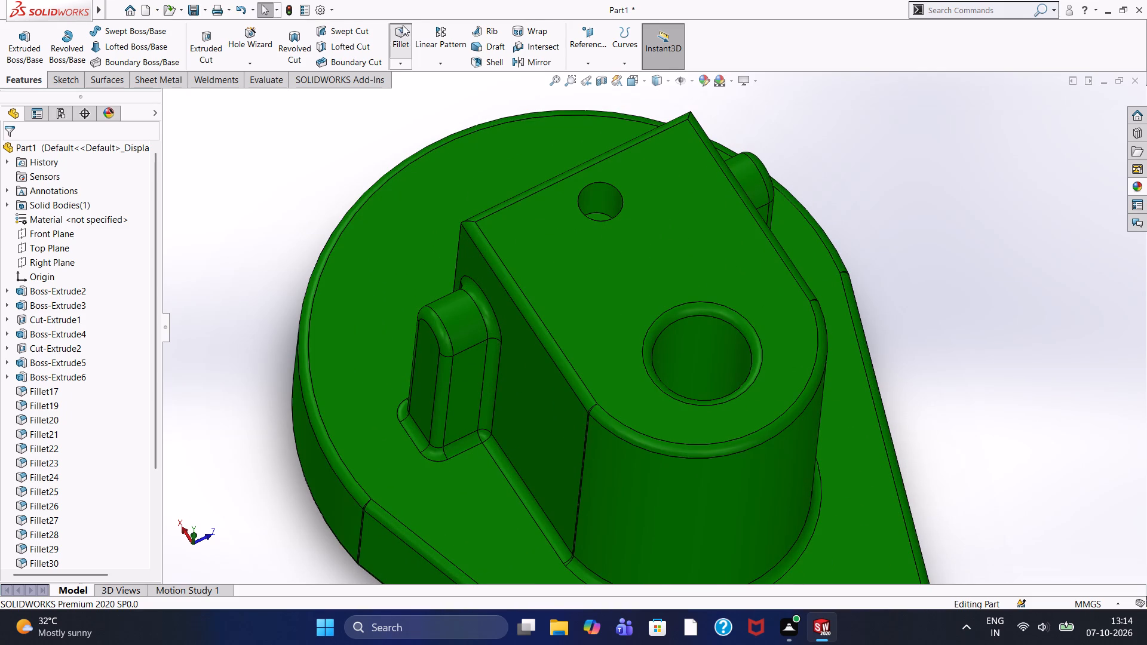
{"action": "left_click", "coordinate": [603, 181]}
{"action": "left_click", "coordinate": [5, 152]}
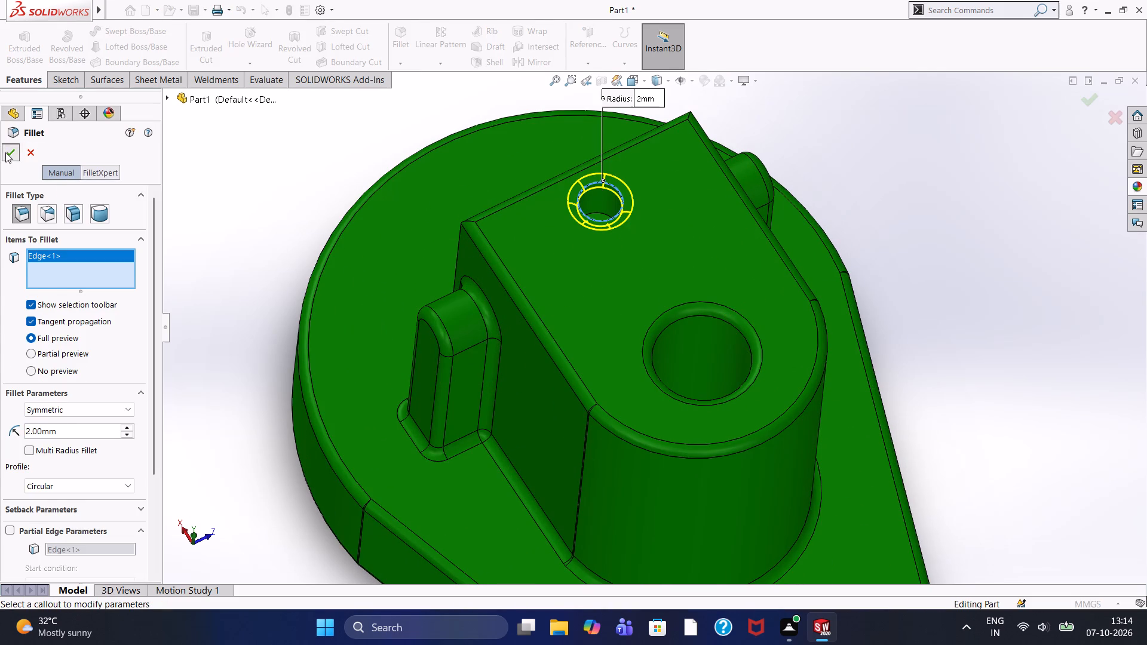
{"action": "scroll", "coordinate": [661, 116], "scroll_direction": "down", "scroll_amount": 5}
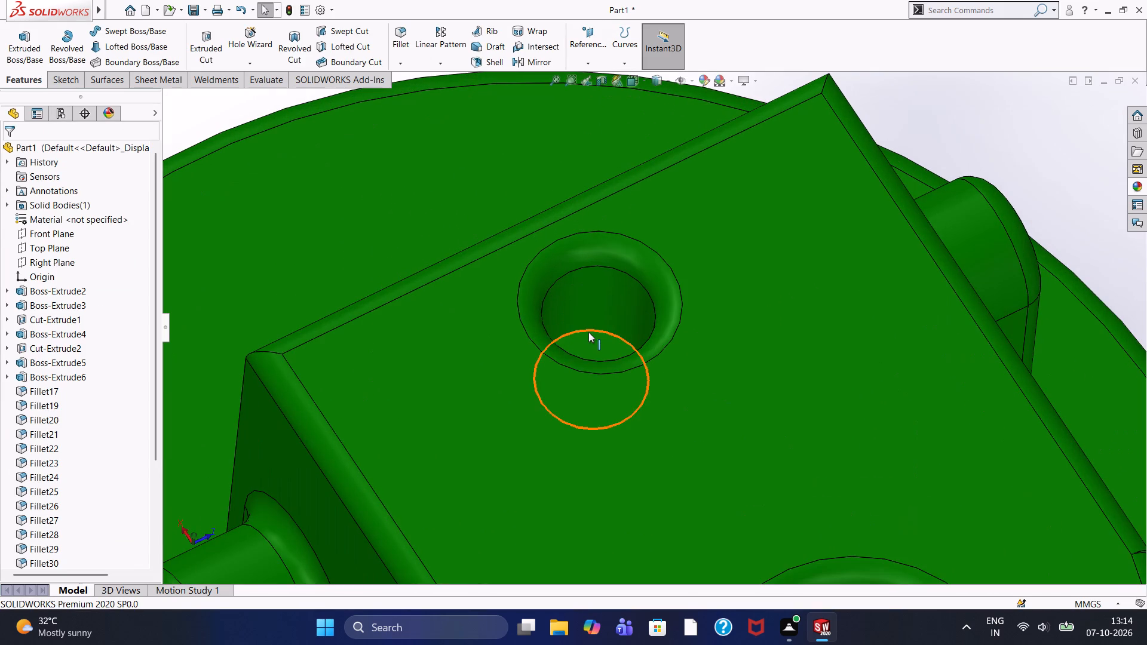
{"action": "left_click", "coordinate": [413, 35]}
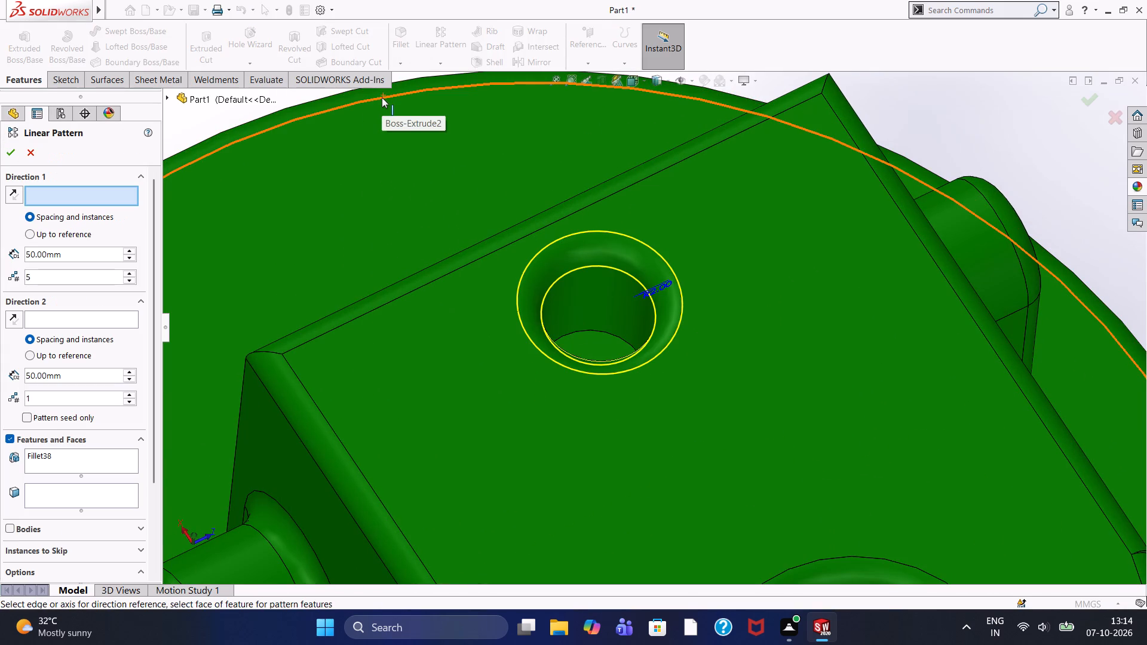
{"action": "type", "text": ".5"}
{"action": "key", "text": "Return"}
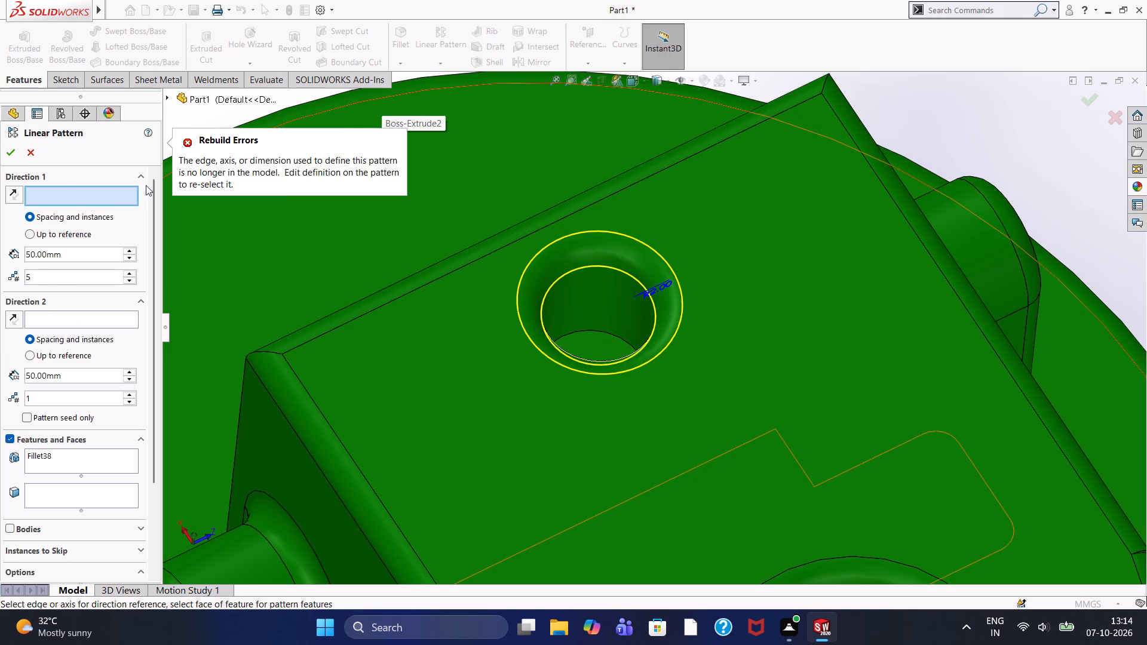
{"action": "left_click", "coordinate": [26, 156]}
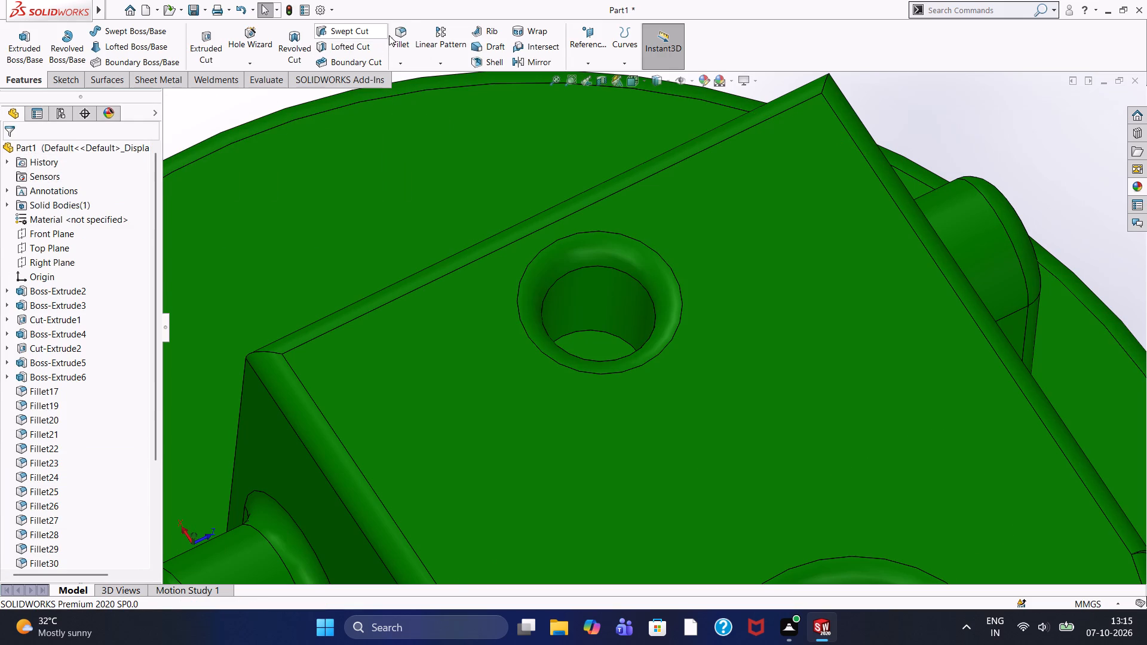
Fillet the bottom edge inside the 9 mm blind hole with a 0.5 mm radius.
{"action": "left_click", "coordinate": [392, 36]}
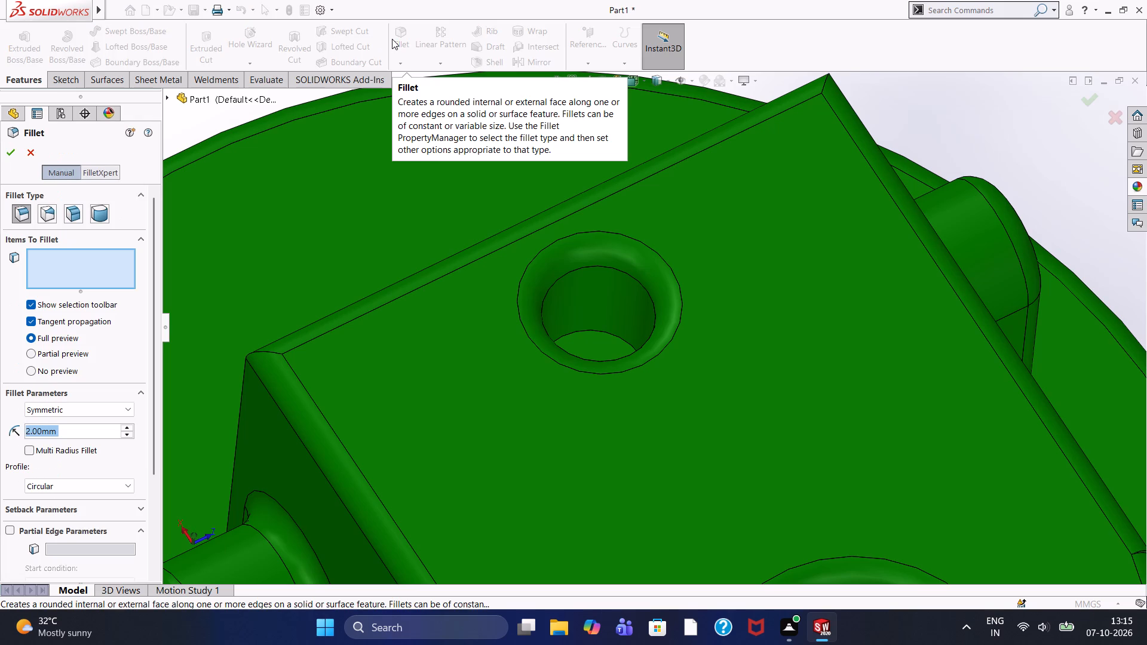
{"action": "type", "text": ".5"}
{"action": "key", "text": "Return"}
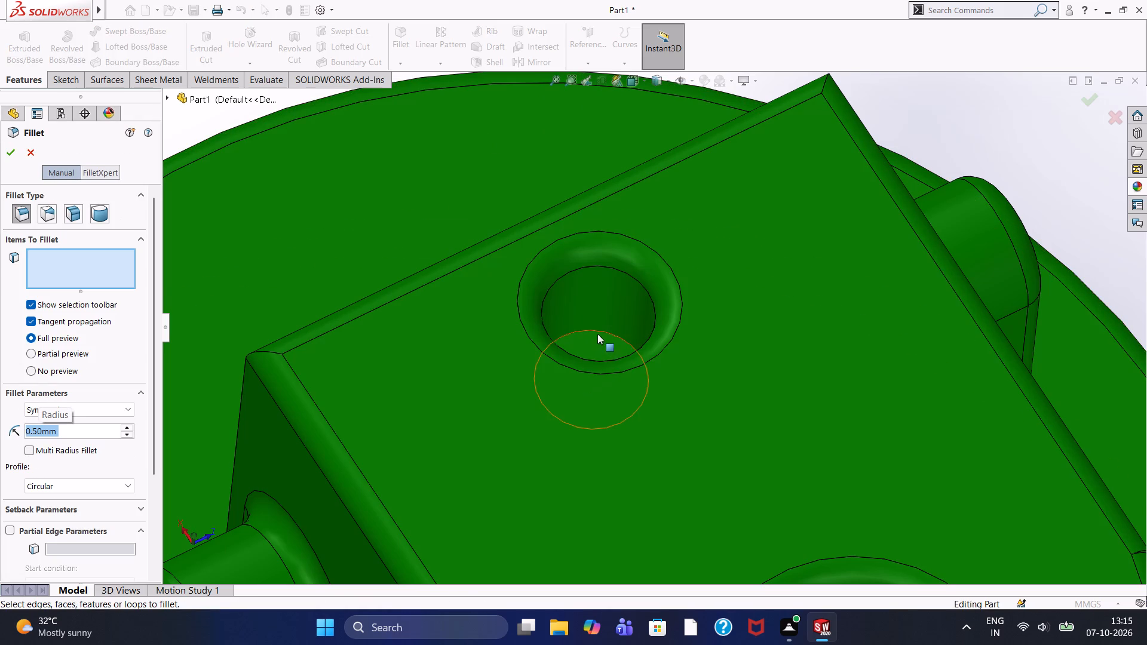
{"action": "left_click", "coordinate": [600, 331]}
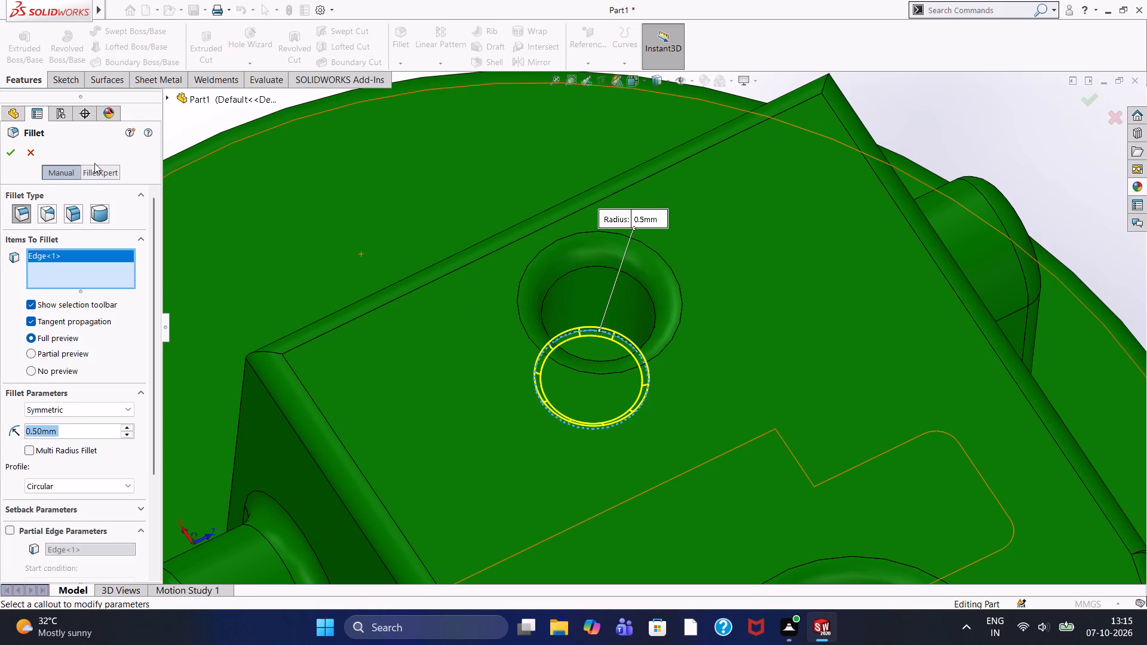
{"action": "left_click", "coordinate": [8, 152]}
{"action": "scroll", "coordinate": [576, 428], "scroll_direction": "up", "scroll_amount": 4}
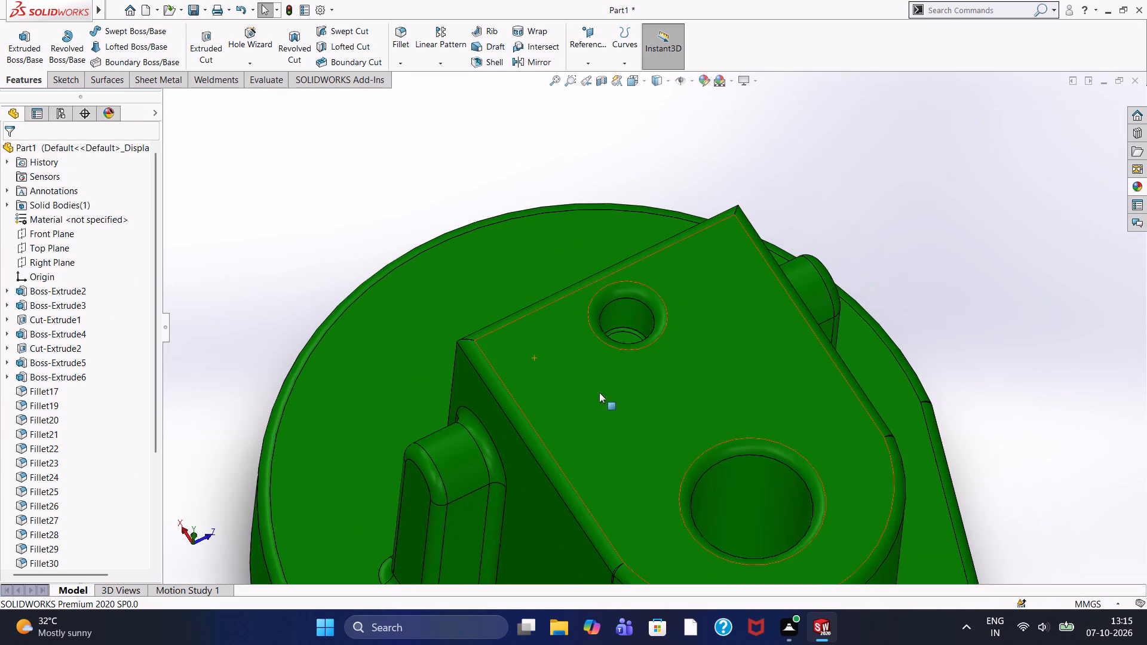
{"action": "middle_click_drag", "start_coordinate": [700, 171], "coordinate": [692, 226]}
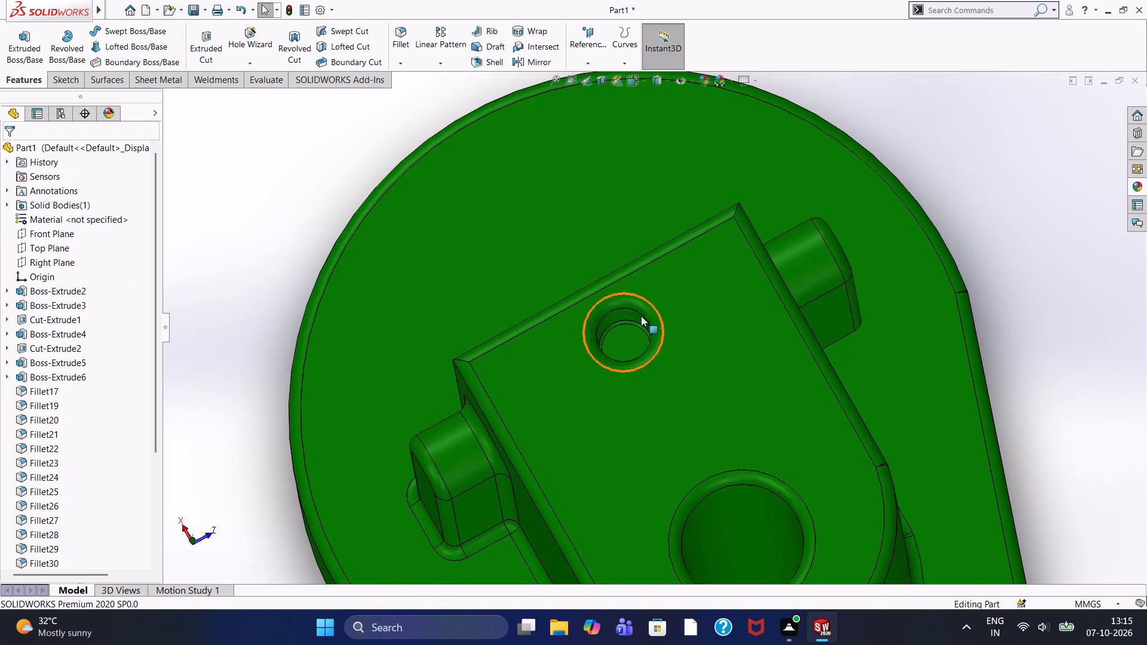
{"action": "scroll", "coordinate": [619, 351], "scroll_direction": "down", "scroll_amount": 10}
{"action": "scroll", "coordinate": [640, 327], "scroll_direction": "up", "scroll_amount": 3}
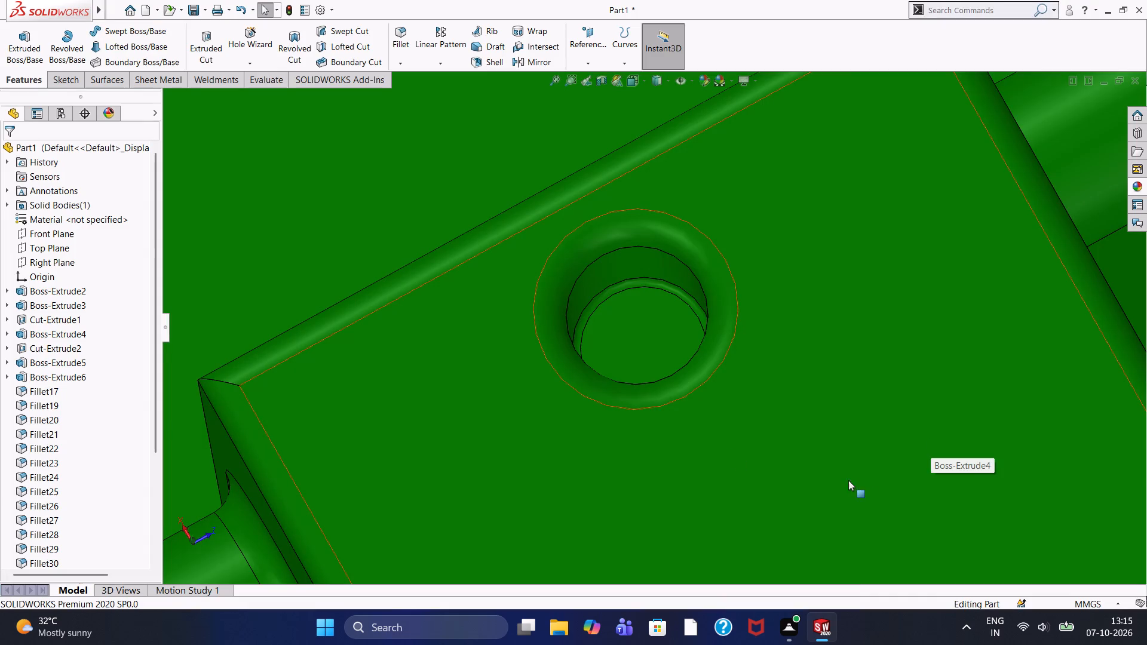
Examine the filleted 9 mm hole in the tall boss's top face, plus the bracket's overall shape from several angles.
{"action": "scroll", "coordinate": [718, 433], "scroll_direction": "down", "scroll_amount": 1}
{"action": "scroll", "coordinate": [718, 433], "scroll_direction": "up", "scroll_amount": 2}
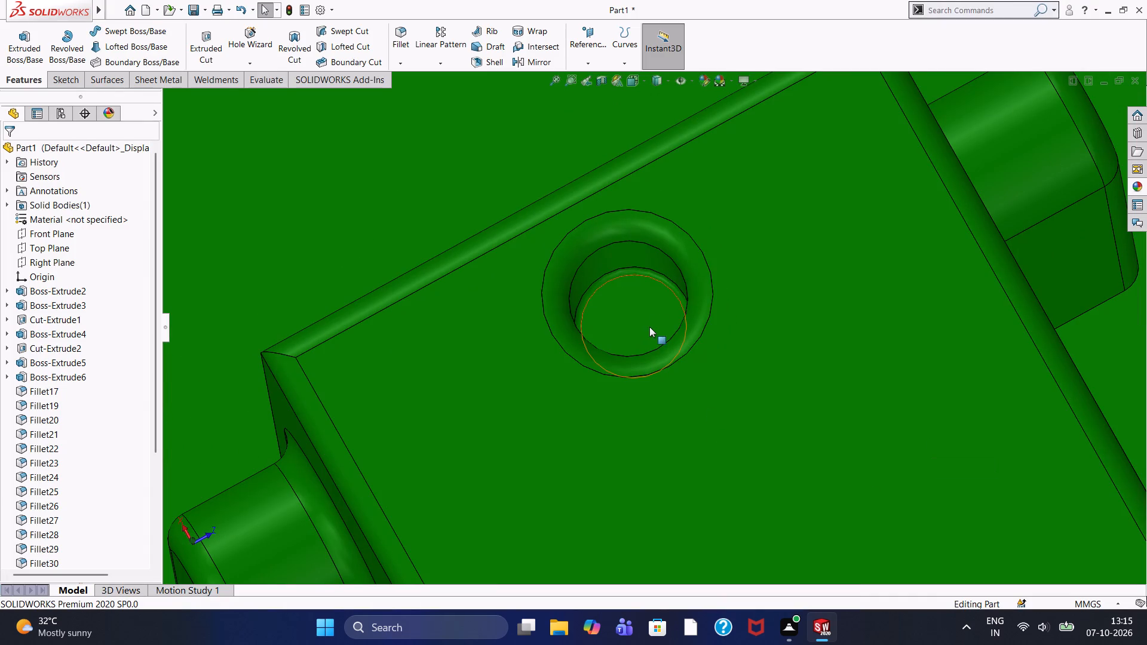
{"action": "scroll", "coordinate": [657, 312], "scroll_direction": "up", "scroll_amount": 1}
{"action": "scroll", "coordinate": [657, 312], "scroll_direction": "down", "scroll_amount": 1}
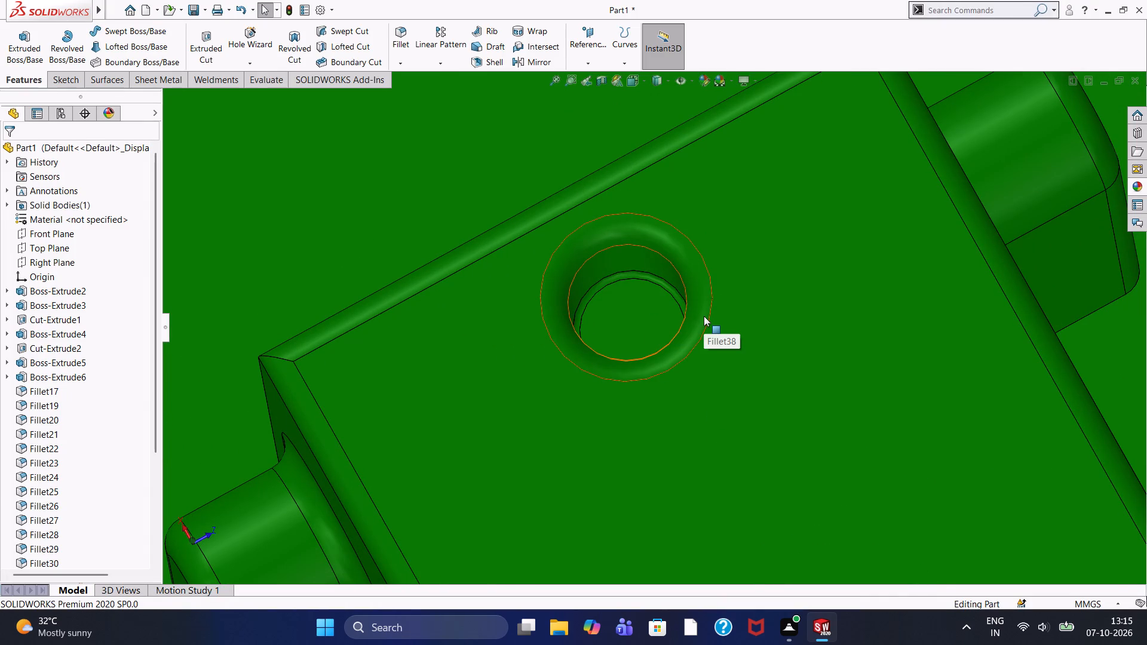
{"action": "scroll", "coordinate": [704, 316], "scroll_direction": "down", "scroll_amount": 1}
{"action": "scroll", "coordinate": [704, 316], "scroll_direction": "up", "scroll_amount": 2}
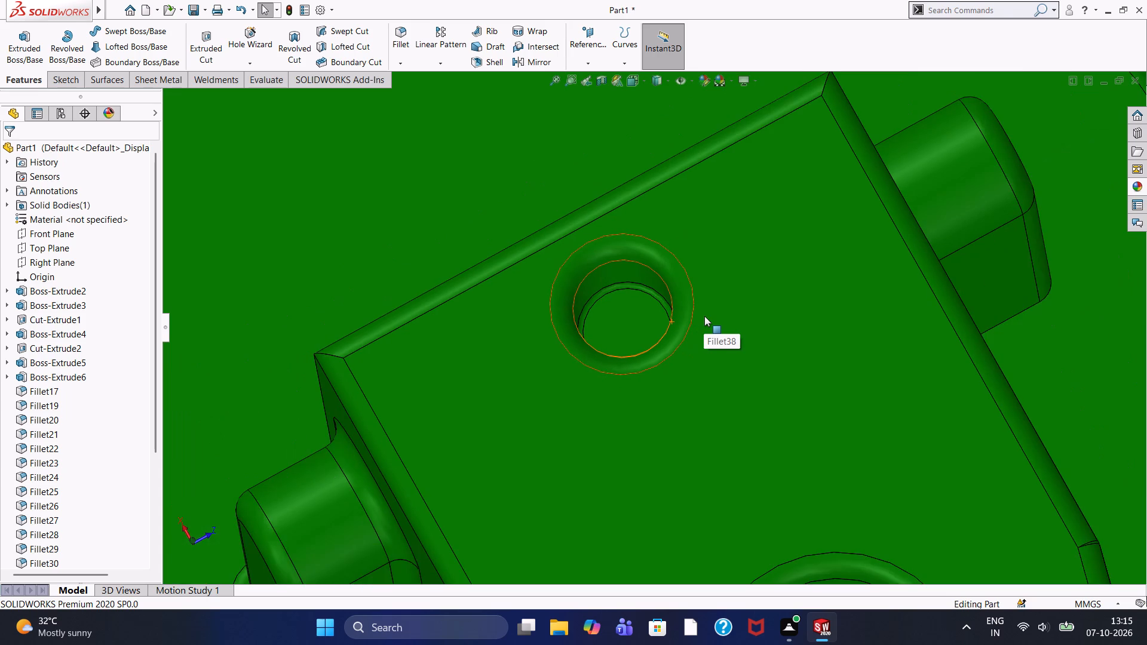
{"action": "scroll", "coordinate": [704, 316], "scroll_direction": "down", "scroll_amount": 2}
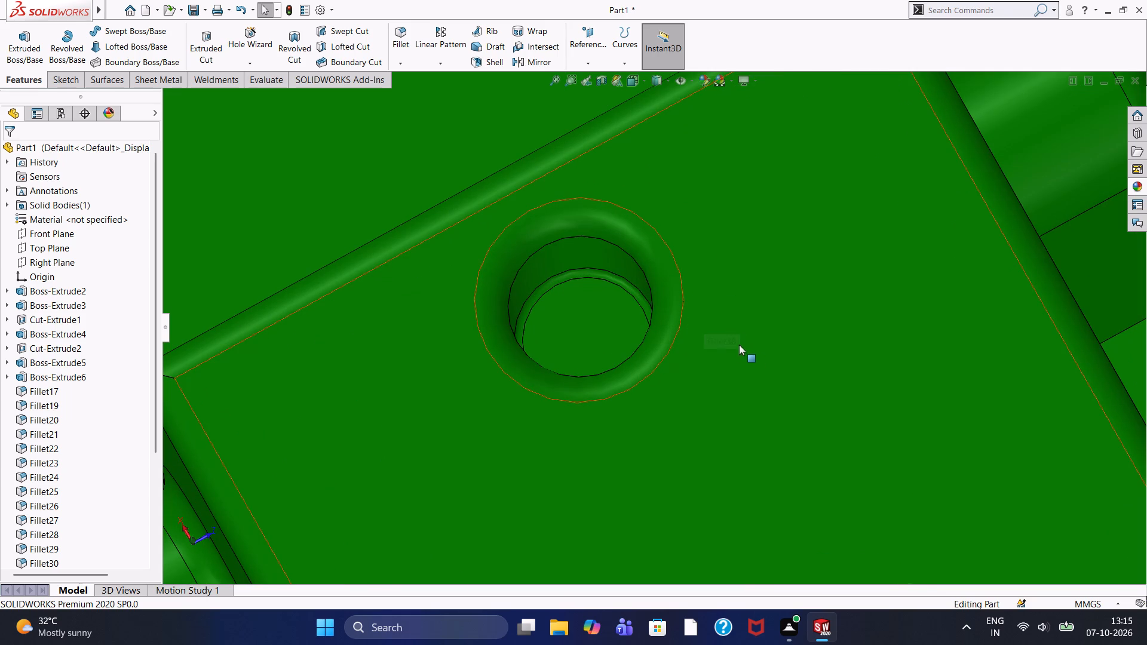
{"action": "scroll", "coordinate": [645, 328], "scroll_direction": "down", "scroll_amount": 2}
{"action": "scroll", "coordinate": [648, 312], "scroll_direction": "up", "scroll_amount": 1}
{"action": "scroll", "coordinate": [649, 311], "scroll_direction": "down", "scroll_amount": 4}
{"action": "scroll", "coordinate": [681, 302], "scroll_direction": "up", "scroll_amount": 8}
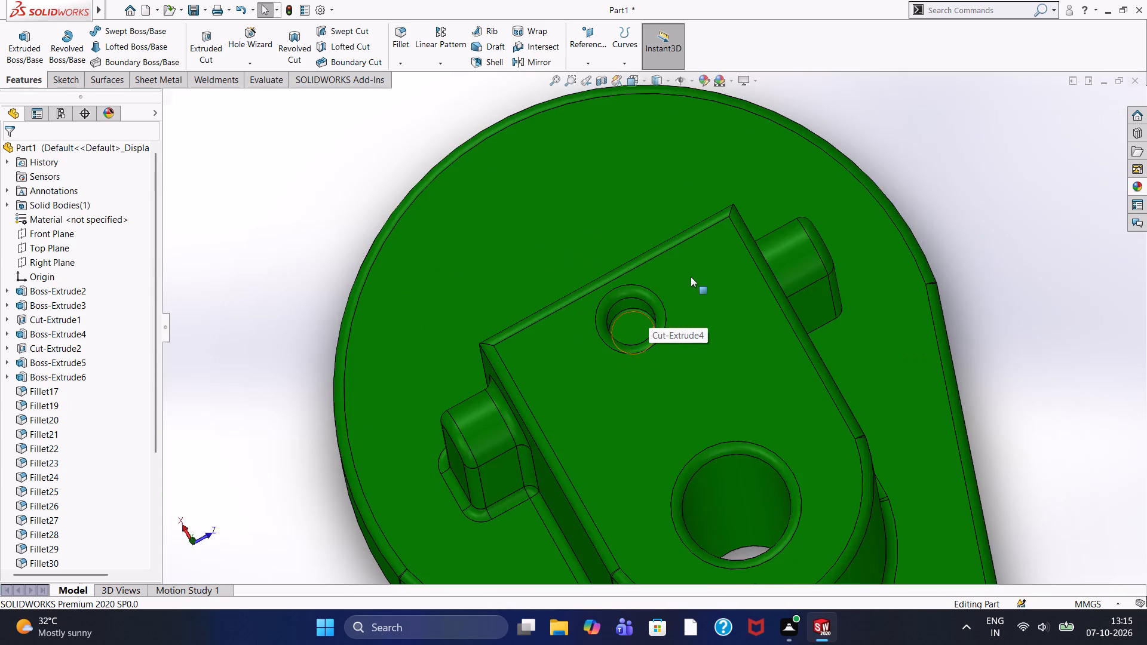
{"action": "scroll", "coordinate": [691, 277], "scroll_direction": "up", "scroll_amount": 5}
{"action": "middle_click_drag", "start_coordinate": [573, 483], "coordinate": [607, 318]}
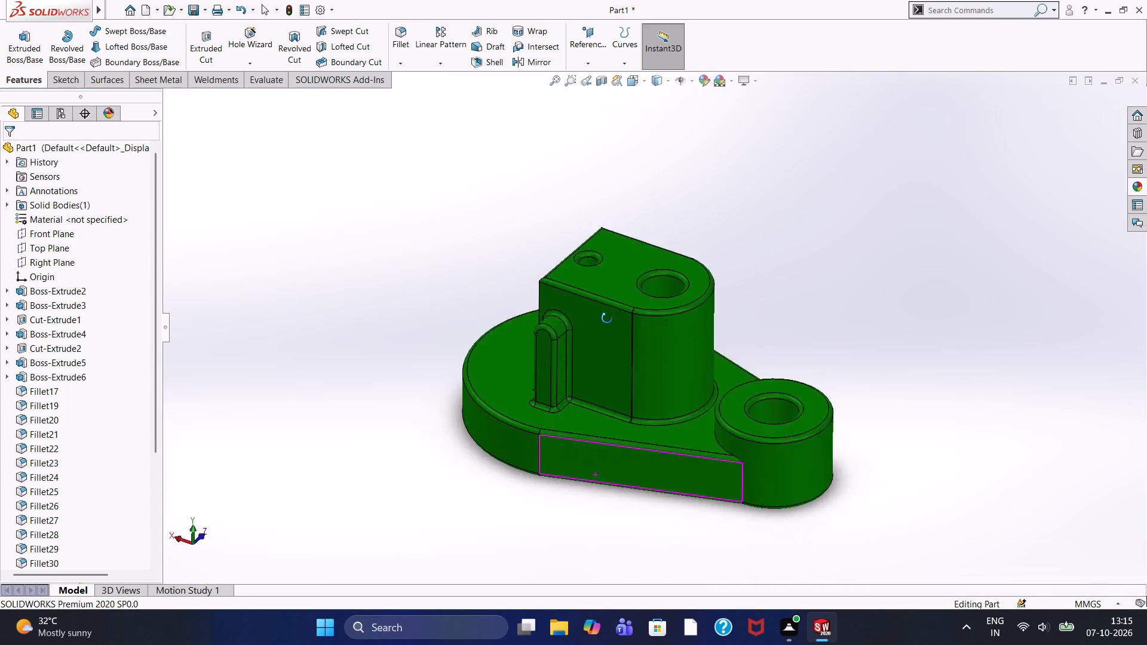
{"action": "middle_click_drag", "start_coordinate": [607, 318], "coordinate": [259, 0]}
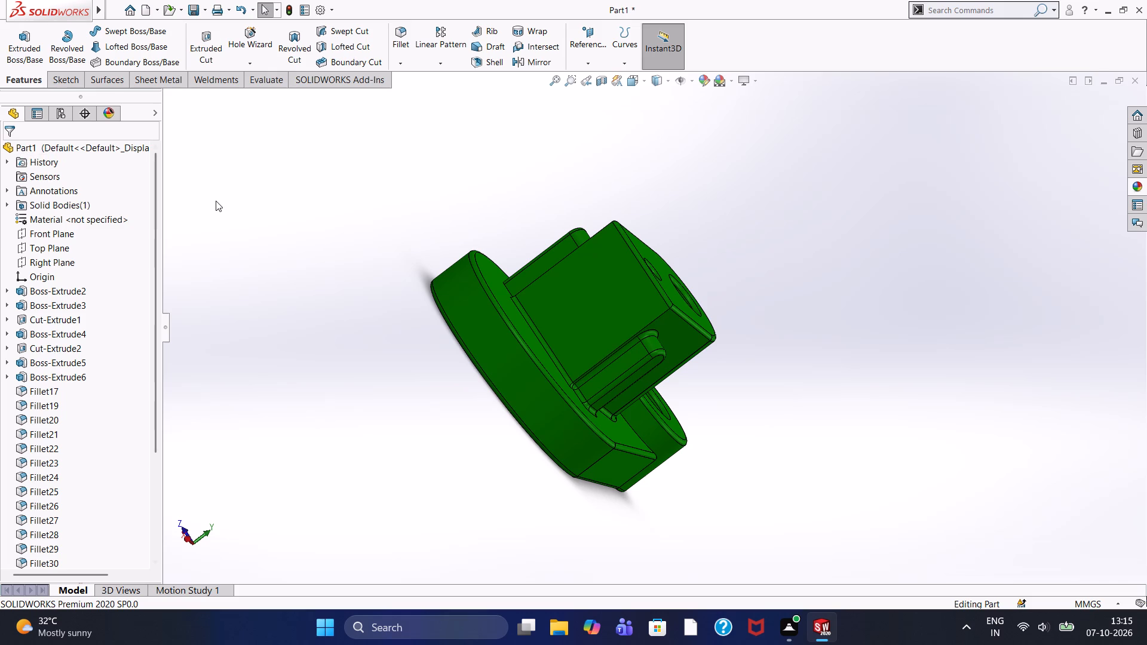
{"action": "scroll", "coordinate": [216, 201], "scroll_direction": "up", "scroll_amount": 2}
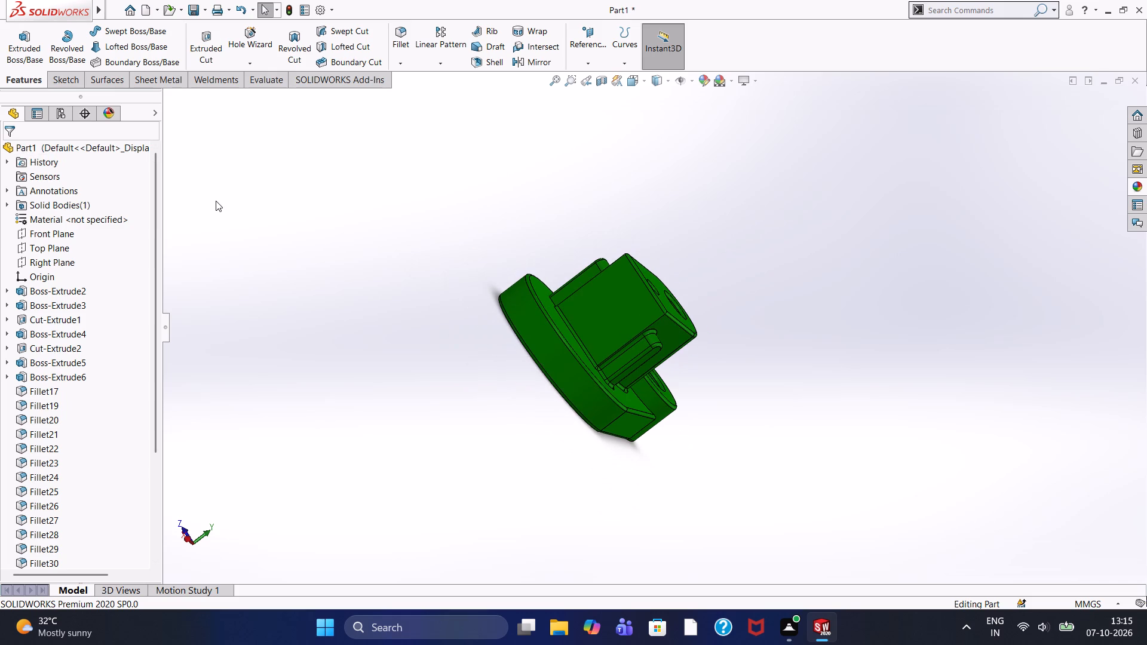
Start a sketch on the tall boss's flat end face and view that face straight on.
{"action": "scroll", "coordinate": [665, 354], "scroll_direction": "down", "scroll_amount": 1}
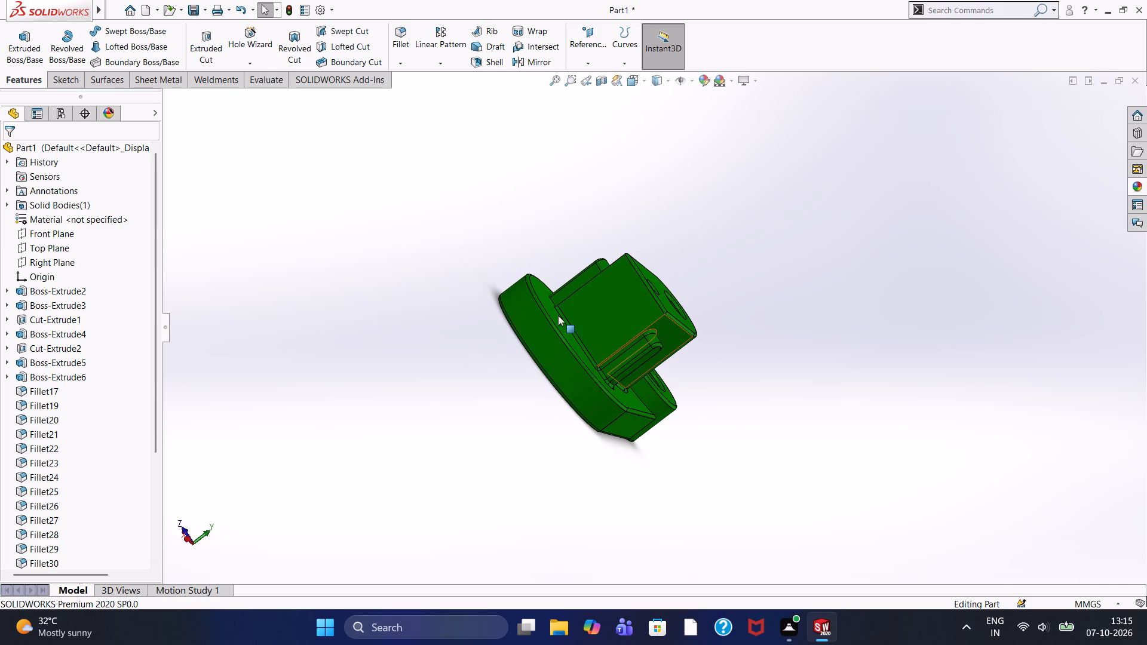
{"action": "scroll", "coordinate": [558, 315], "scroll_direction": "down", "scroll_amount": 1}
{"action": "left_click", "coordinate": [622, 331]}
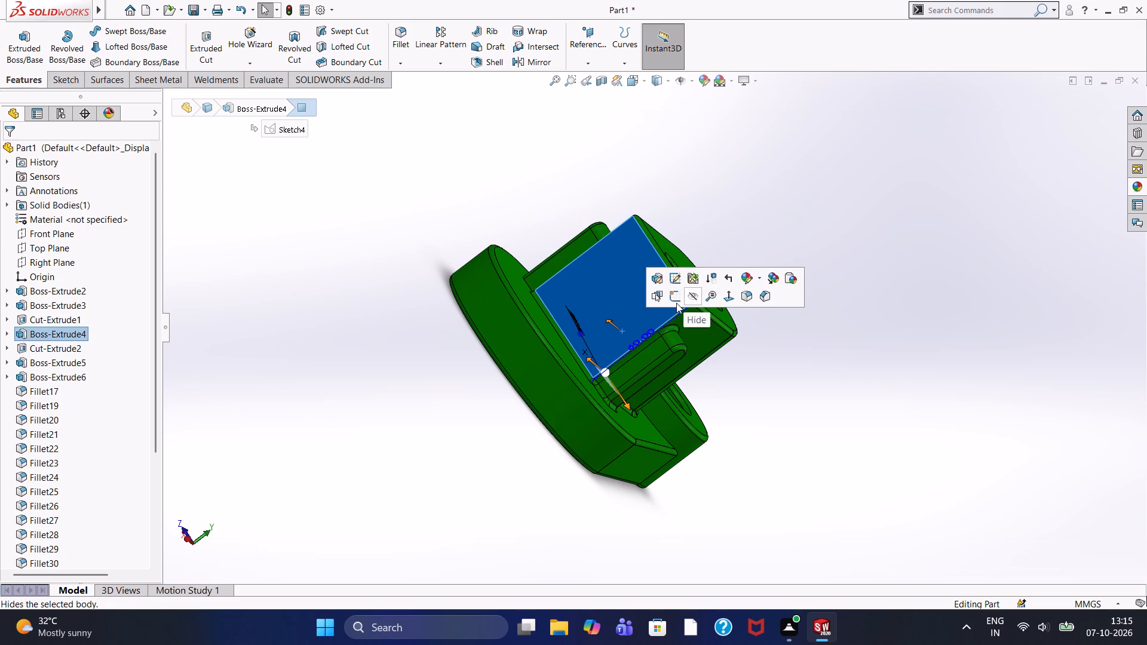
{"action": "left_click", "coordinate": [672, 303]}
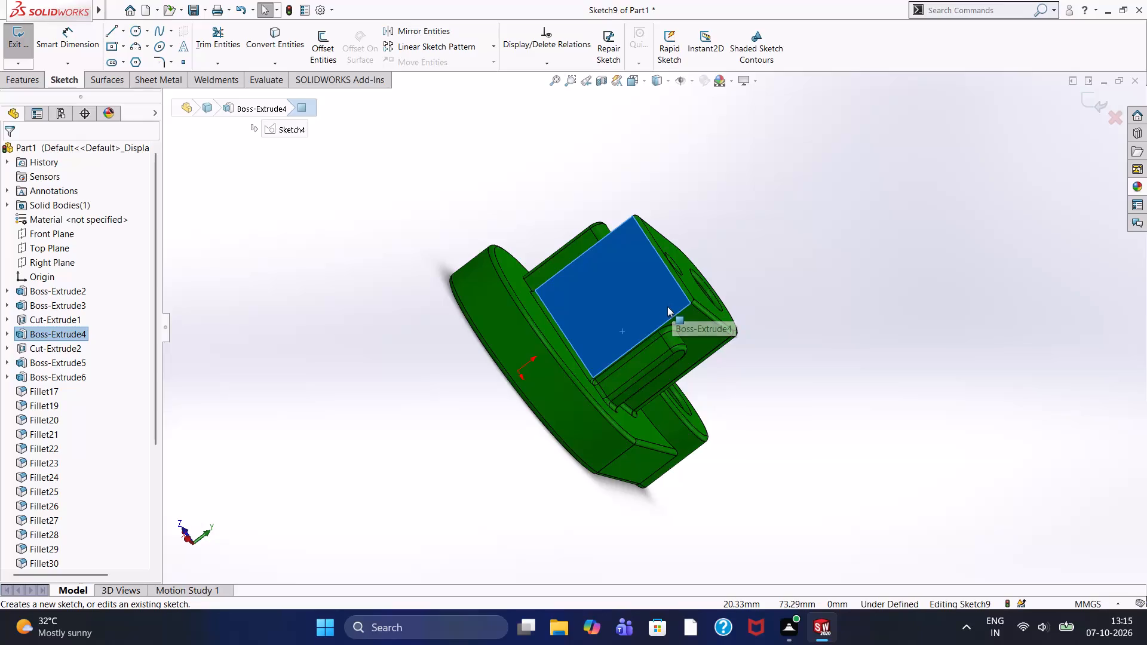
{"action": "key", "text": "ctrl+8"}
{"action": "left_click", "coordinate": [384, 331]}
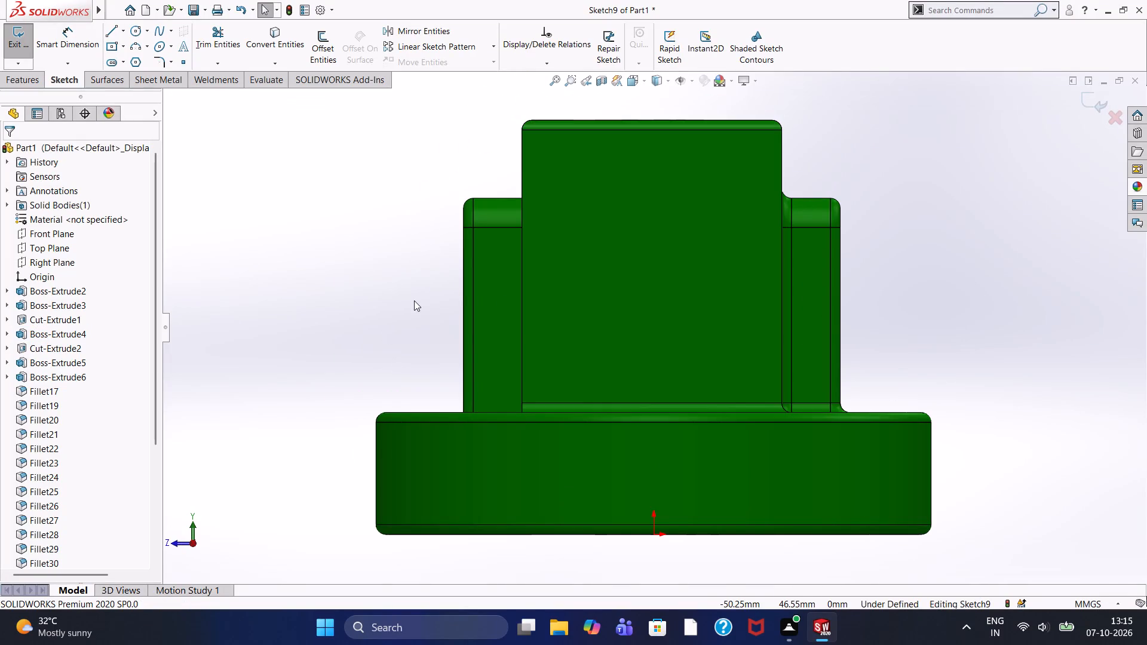
Undo the end-face sketch, the 9 mm hole's fillets and cut, and its circle, back to the earlier 14 mm circle.
{"action": "key", "text": "ctrl+z"}
{"action": "key", "text": "ctrl+z"}
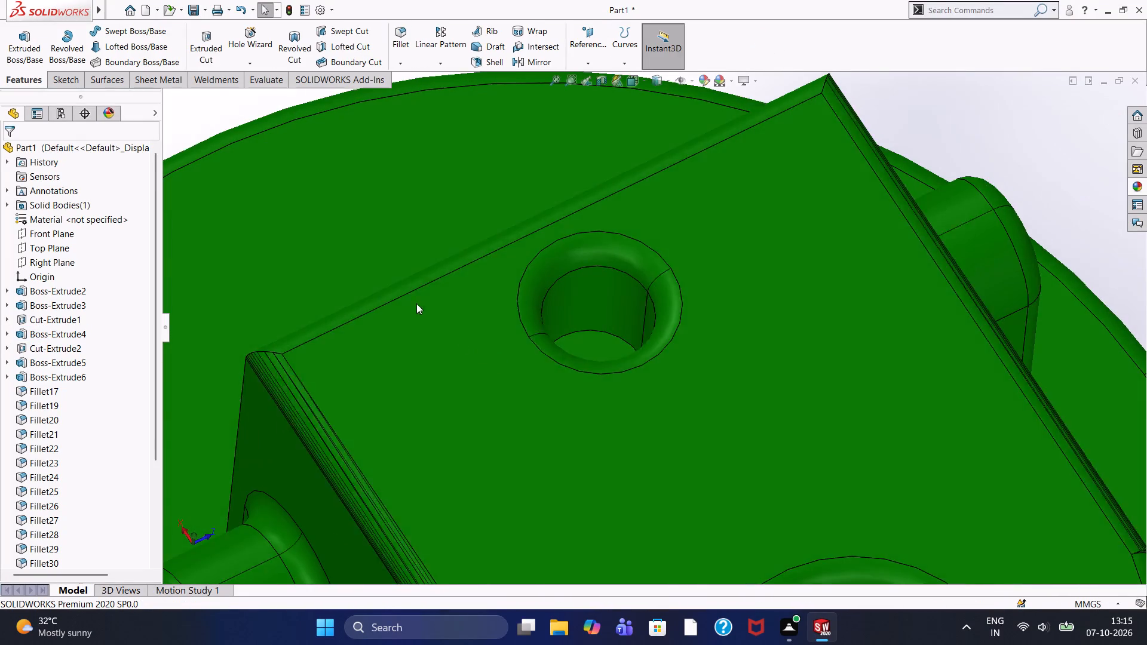
{"action": "key", "text": "ctrl+z"}
{"action": "key", "text": "ctrl+z"}
{"action": "key", "text": "ctrl+z"}
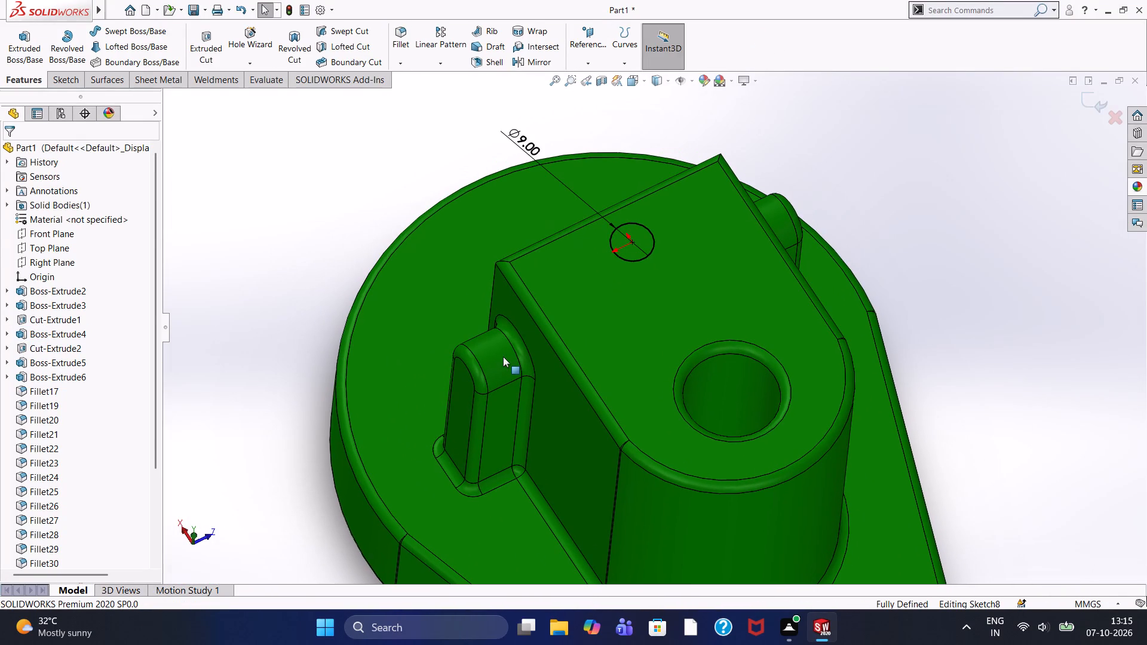
{"action": "key", "text": "ctrl+z"}
{"action": "key", "text": "ctrl+z"}
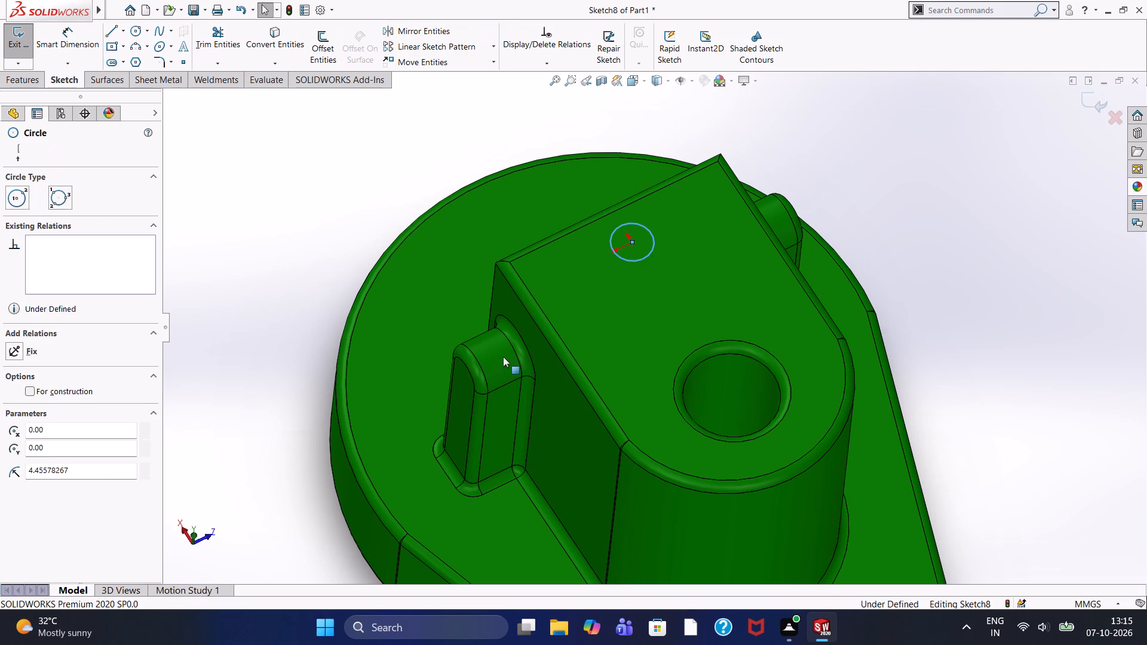
{"action": "key", "text": "ctrl+z"}
{"action": "key", "text": "ctrl+z"}
{"action": "key", "text": "ctrl+z"}
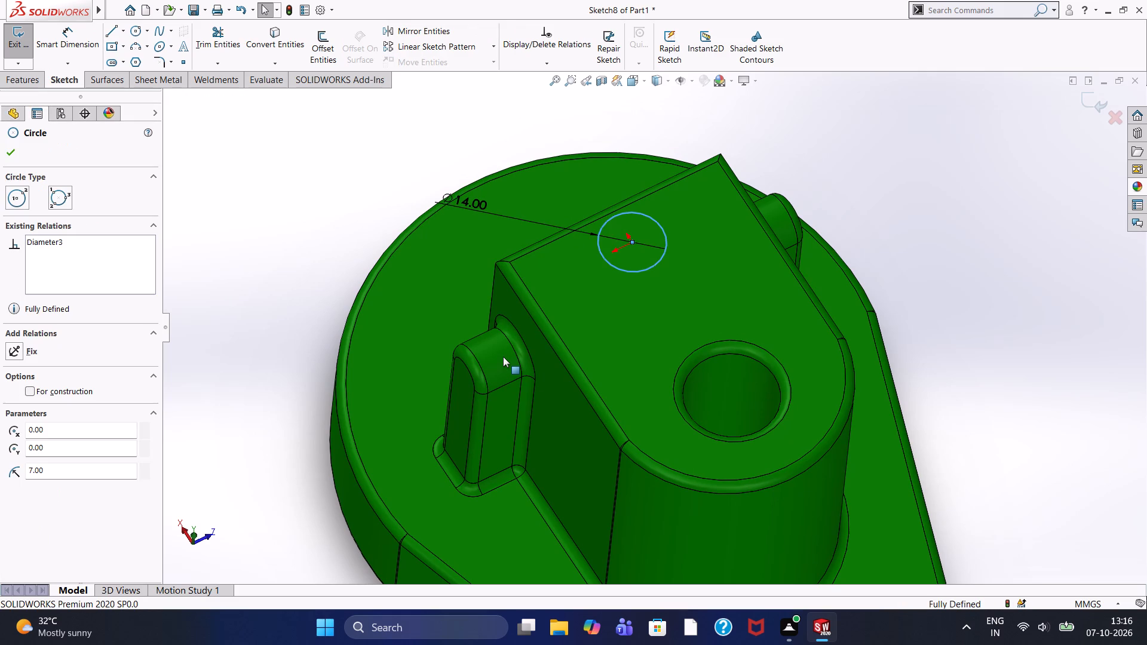
{"action": "key", "text": "ctrl+z"}
{"action": "key", "text": "ctrl+z"}
{"action": "key", "text": "ctrl+z"}
{"action": "key", "text": "ctrl+z"}
{"action": "key", "text": "ctrl+z"}
{"action": "key", "text": "ctrl+z"}
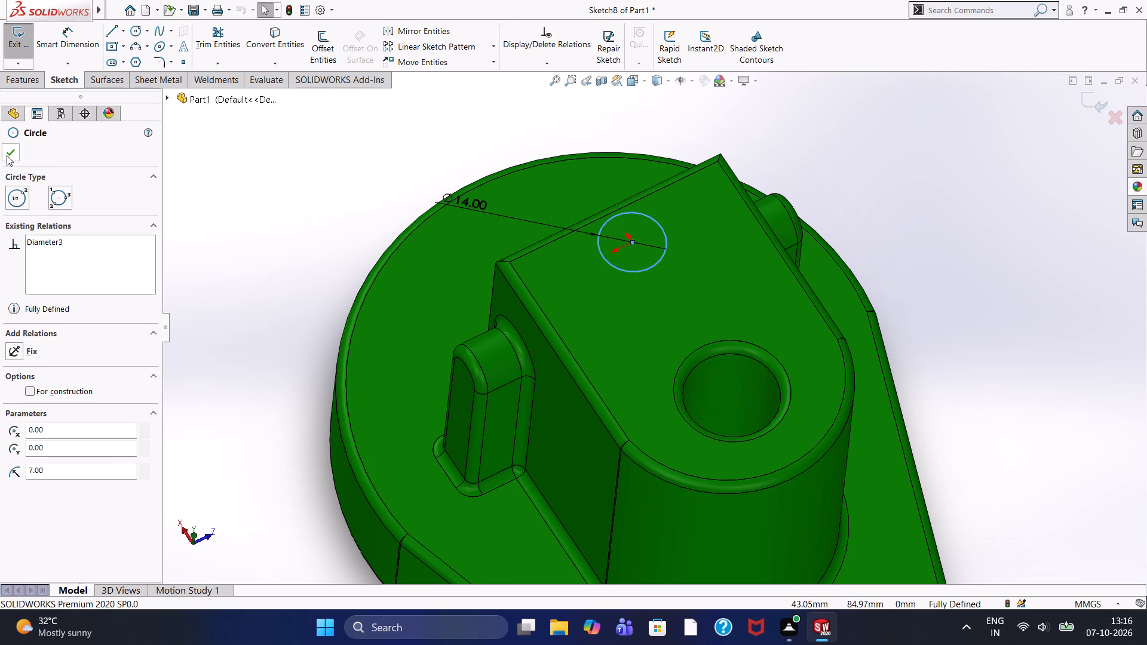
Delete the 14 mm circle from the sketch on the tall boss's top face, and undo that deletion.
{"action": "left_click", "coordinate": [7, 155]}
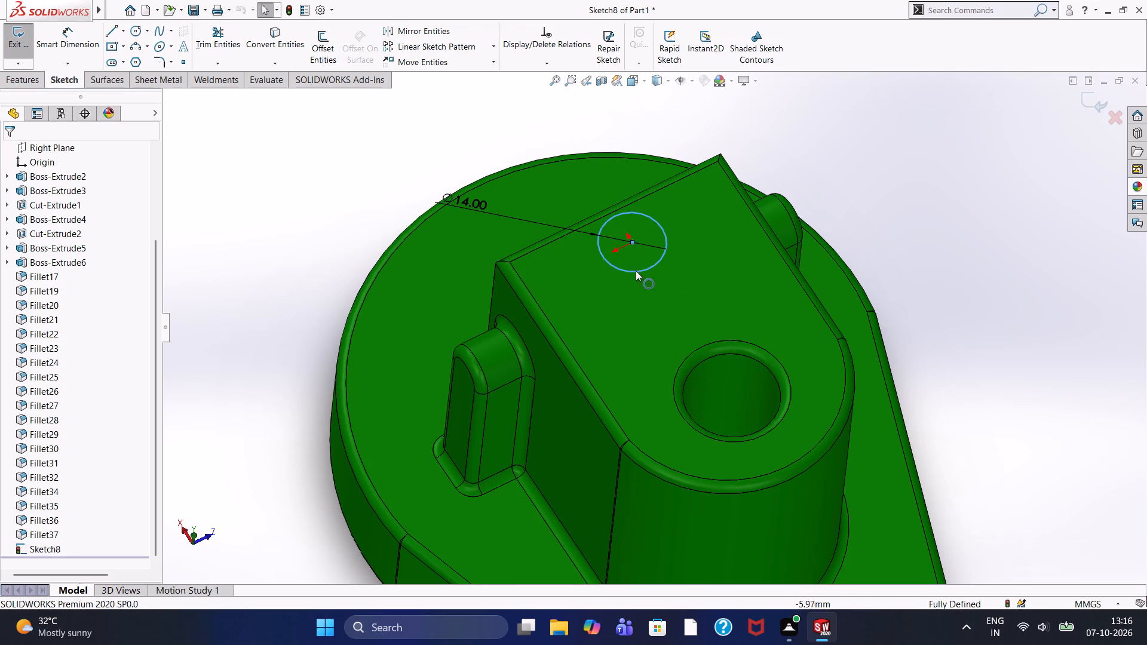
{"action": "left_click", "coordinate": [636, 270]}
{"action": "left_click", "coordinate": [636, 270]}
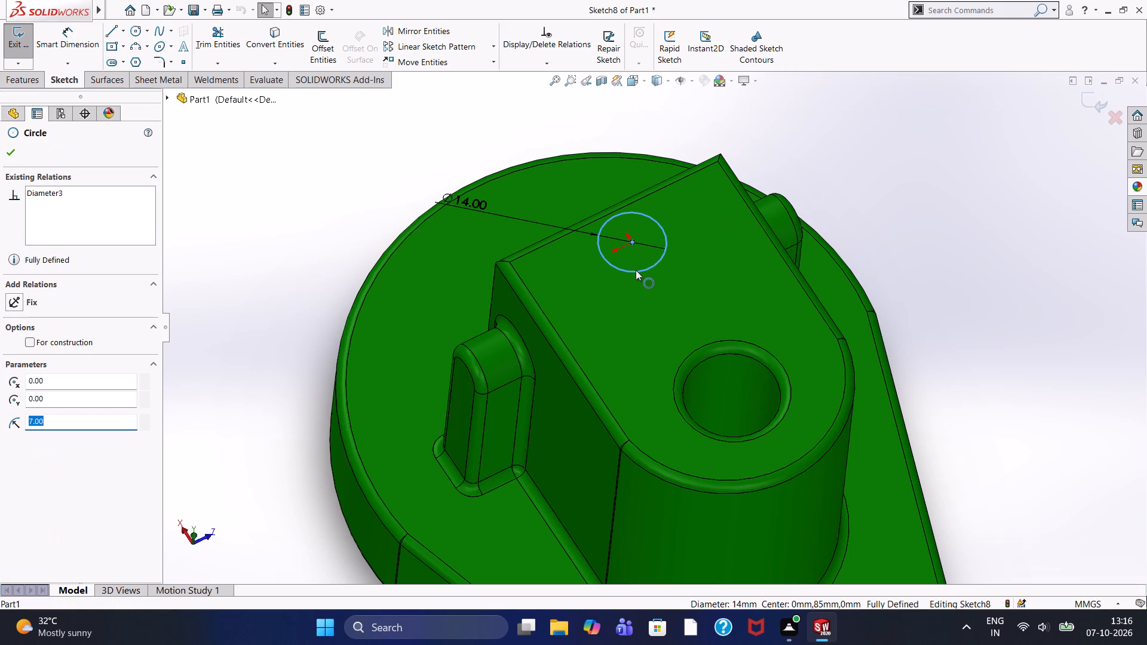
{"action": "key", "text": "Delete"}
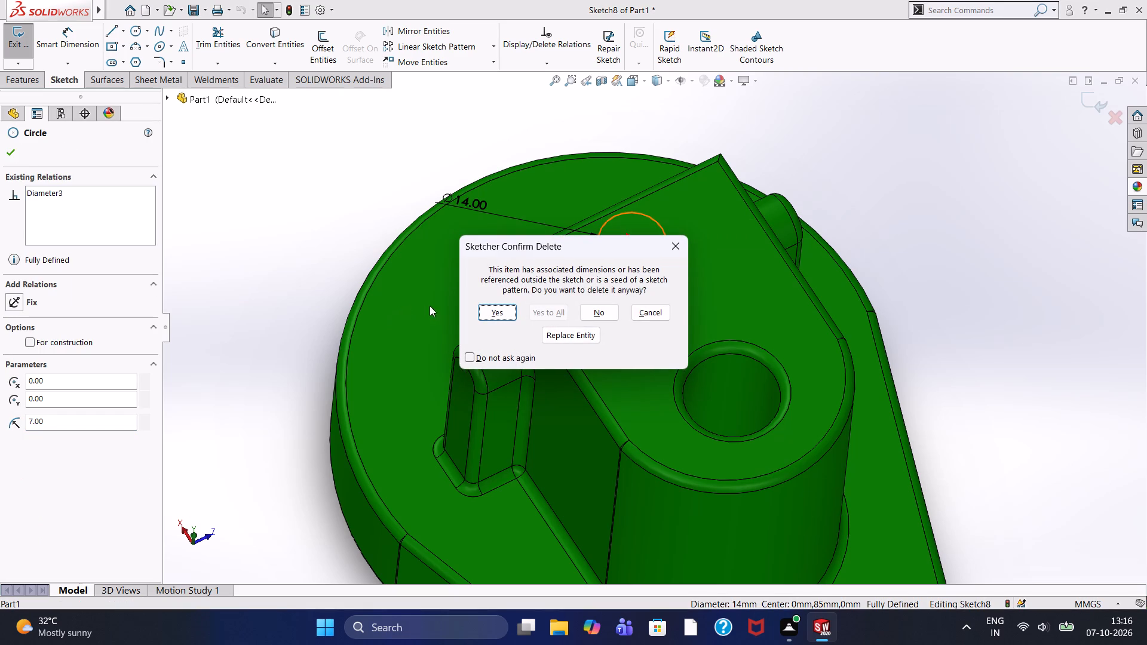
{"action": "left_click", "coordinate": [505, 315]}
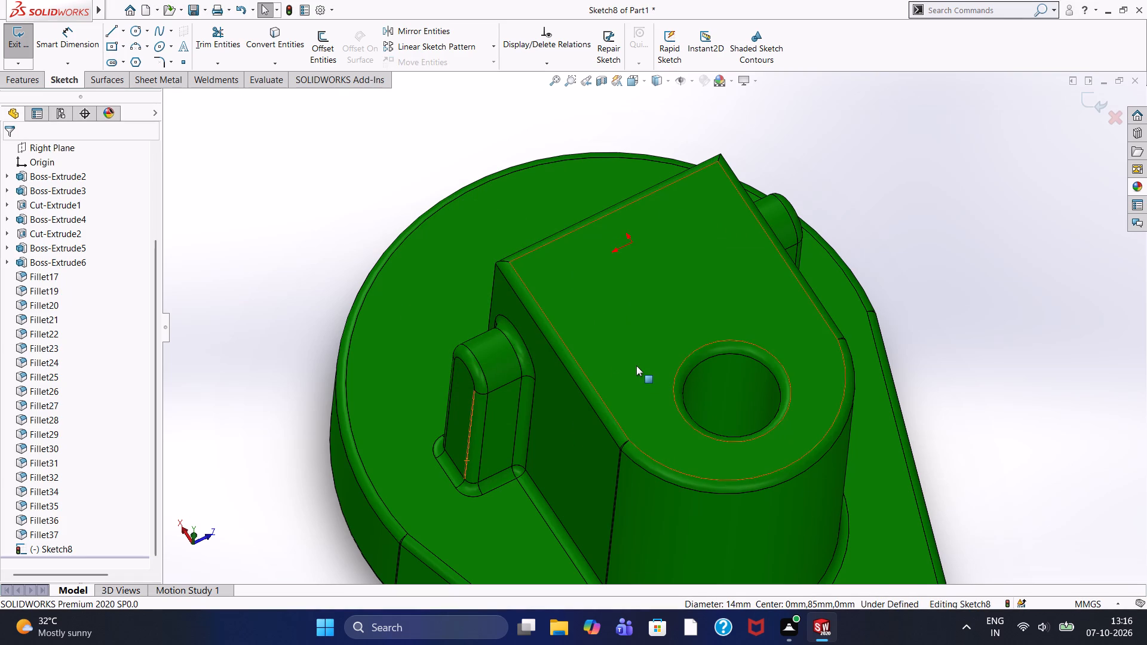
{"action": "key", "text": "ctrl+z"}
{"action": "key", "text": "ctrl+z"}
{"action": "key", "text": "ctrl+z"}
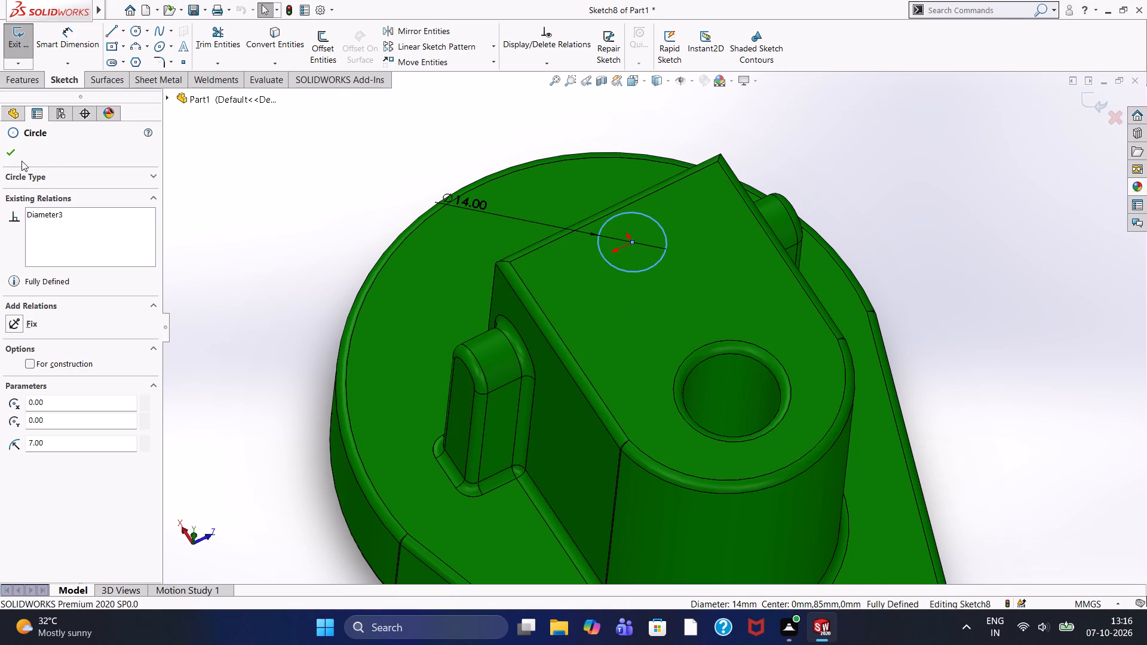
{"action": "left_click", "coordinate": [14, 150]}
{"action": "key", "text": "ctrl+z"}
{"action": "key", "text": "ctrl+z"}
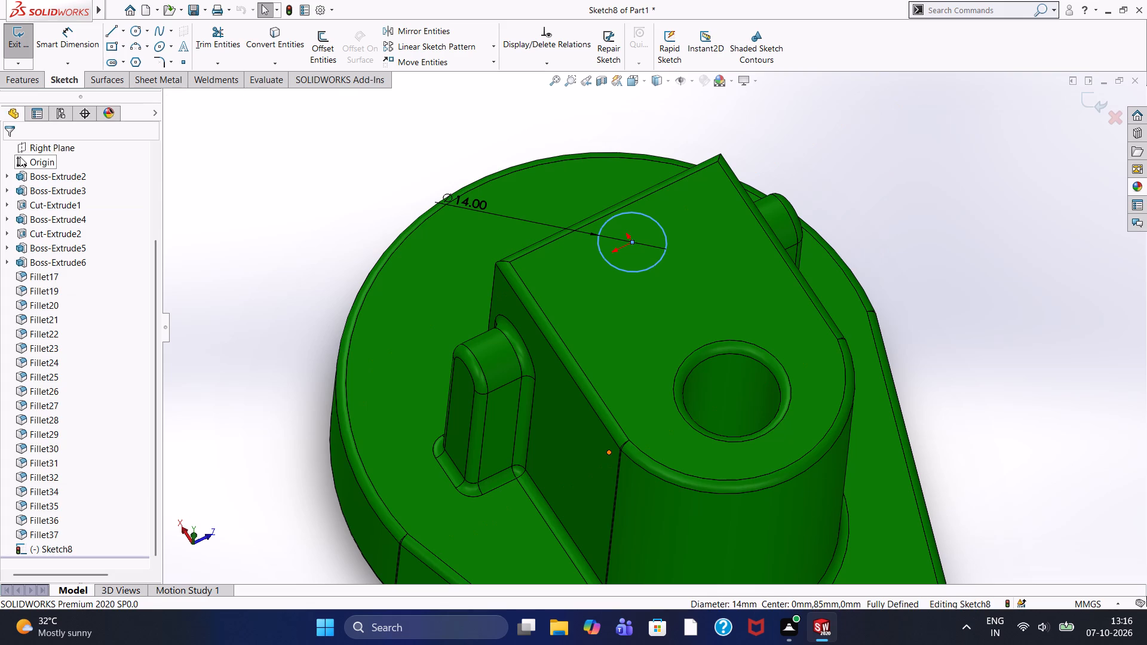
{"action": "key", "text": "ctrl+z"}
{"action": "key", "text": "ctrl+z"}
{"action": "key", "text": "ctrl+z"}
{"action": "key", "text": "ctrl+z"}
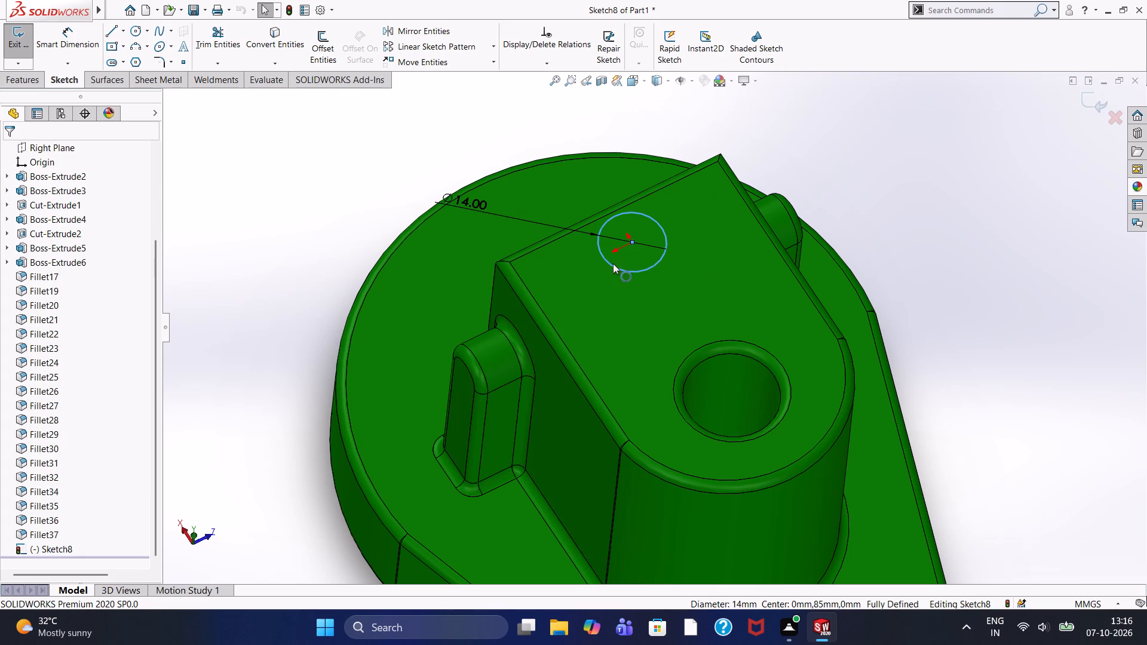
Delete the 14 mm circle and its associated dimension from the sketch on the tall boss's top face.
{"action": "left_click", "coordinate": [622, 271]}
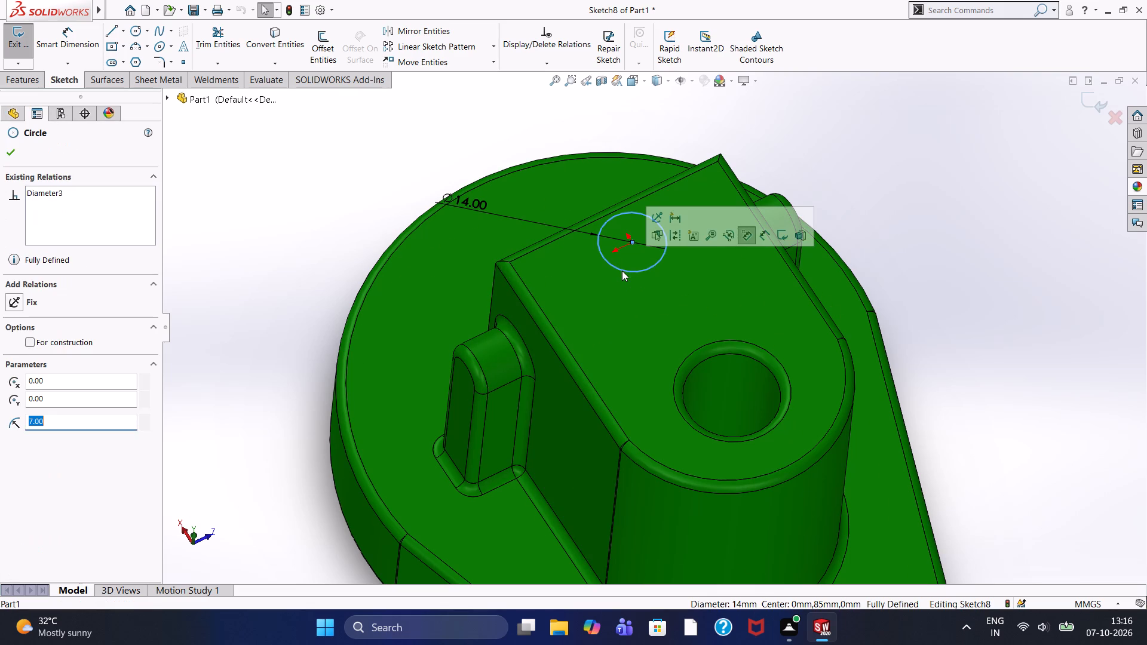
{"action": "key", "text": "Delete"}
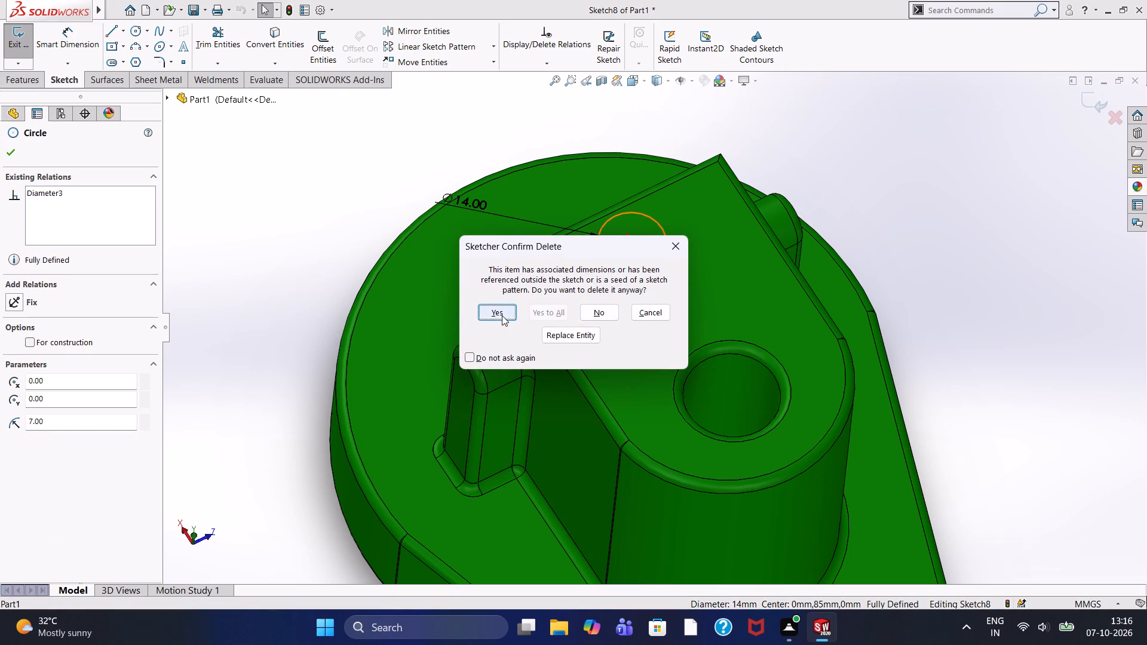
{"action": "left_click", "coordinate": [502, 315]}
Examine the tall boss's flat end face straight on, including its lower edge near the base plate.
{"action": "middle_click_drag", "start_coordinate": [441, 292], "coordinate": [430, 226]}
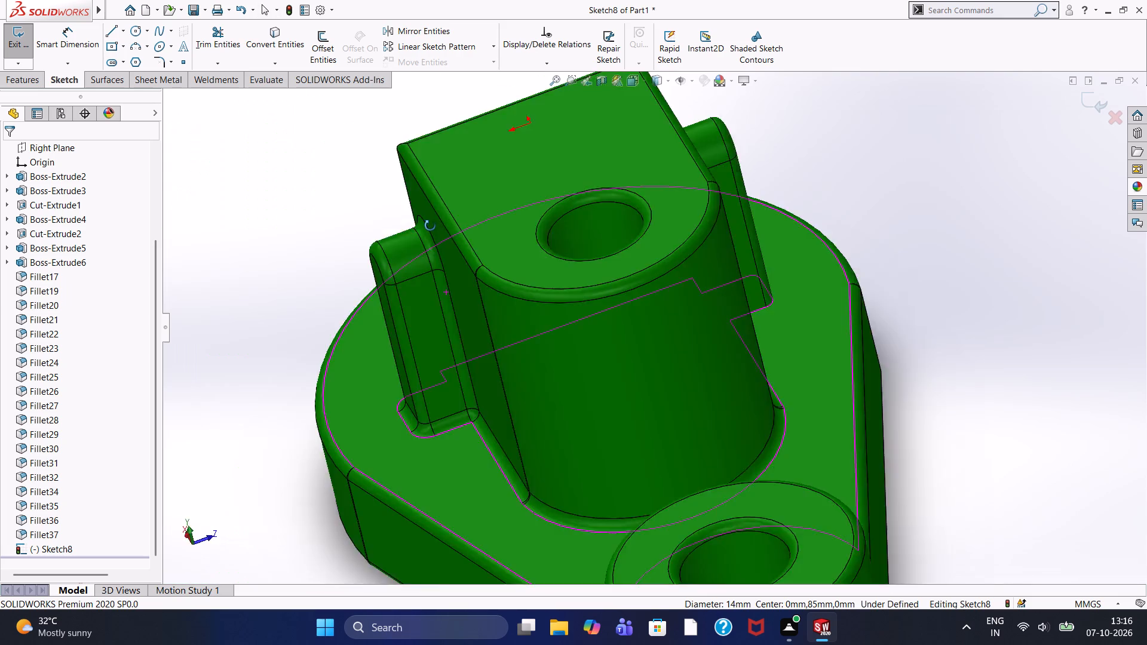
{"action": "middle_click_drag", "start_coordinate": [430, 226], "coordinate": [439, 223]}
{"action": "scroll", "coordinate": [534, 323], "scroll_direction": "up", "scroll_amount": 4}
{"action": "scroll", "coordinate": [762, 374], "scroll_direction": "up", "scroll_amount": 2}
{"action": "middle_click_drag", "start_coordinate": [762, 374], "coordinate": [814, 338]}
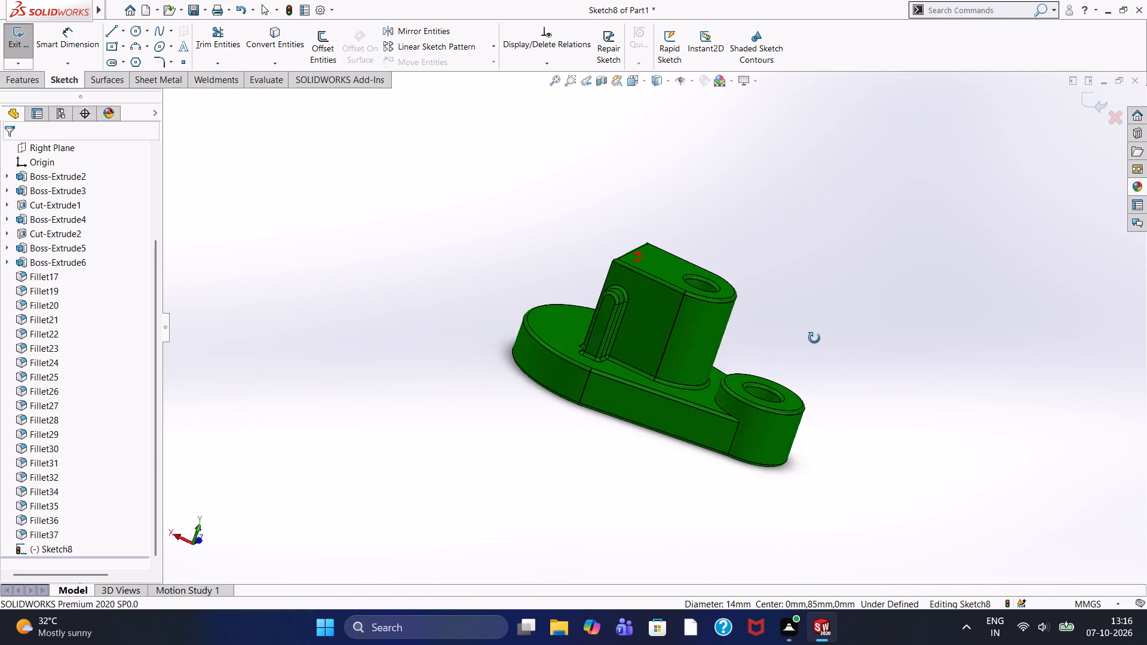
{"action": "middle_click_drag", "start_coordinate": [814, 338], "coordinate": [841, 308]}
{"action": "scroll", "coordinate": [714, 321], "scroll_direction": "down", "scroll_amount": 4}
{"action": "scroll", "coordinate": [633, 335], "scroll_direction": "down", "scroll_amount": 8}
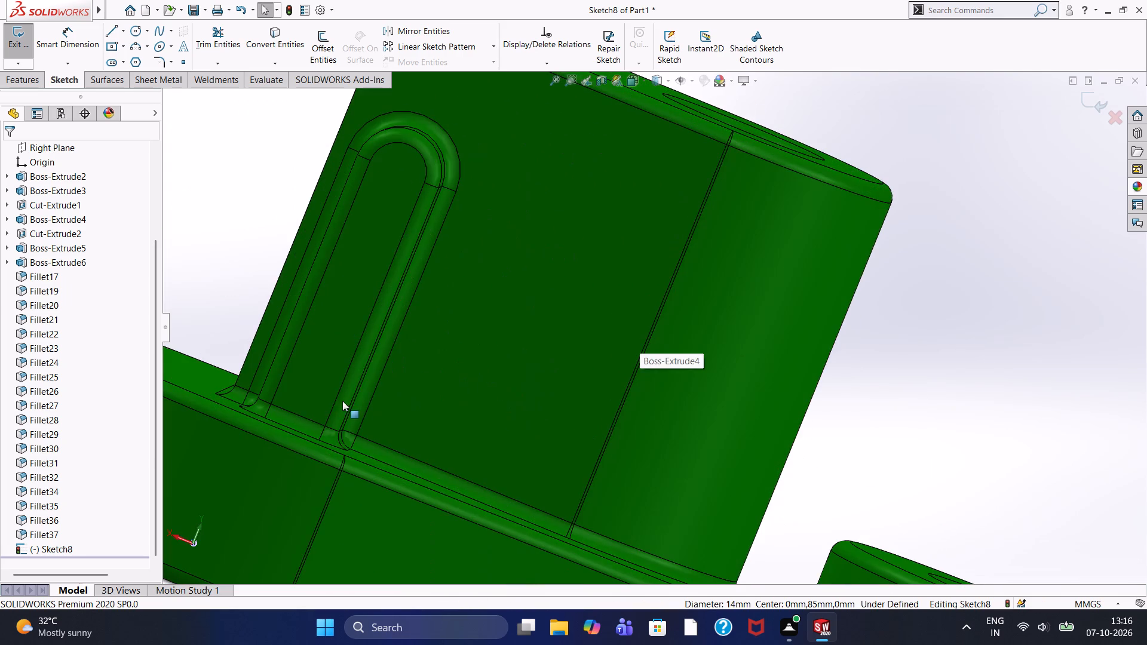
{"action": "middle_click_drag", "start_coordinate": [341, 395], "coordinate": [476, 490]}
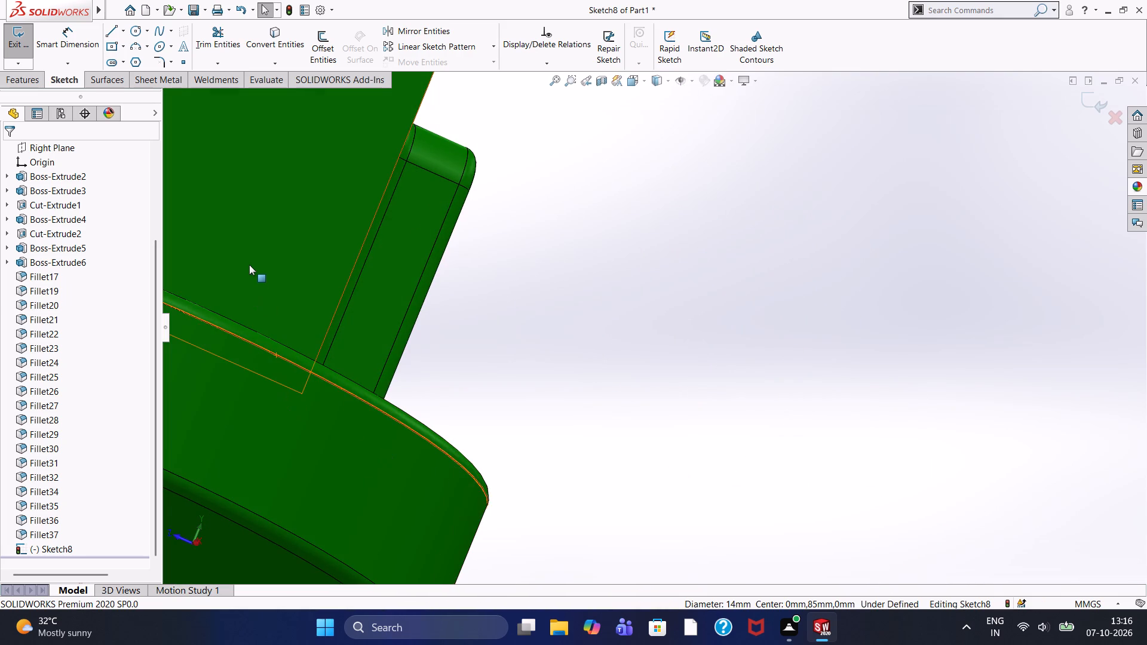
{"action": "left_click", "coordinate": [249, 265]}
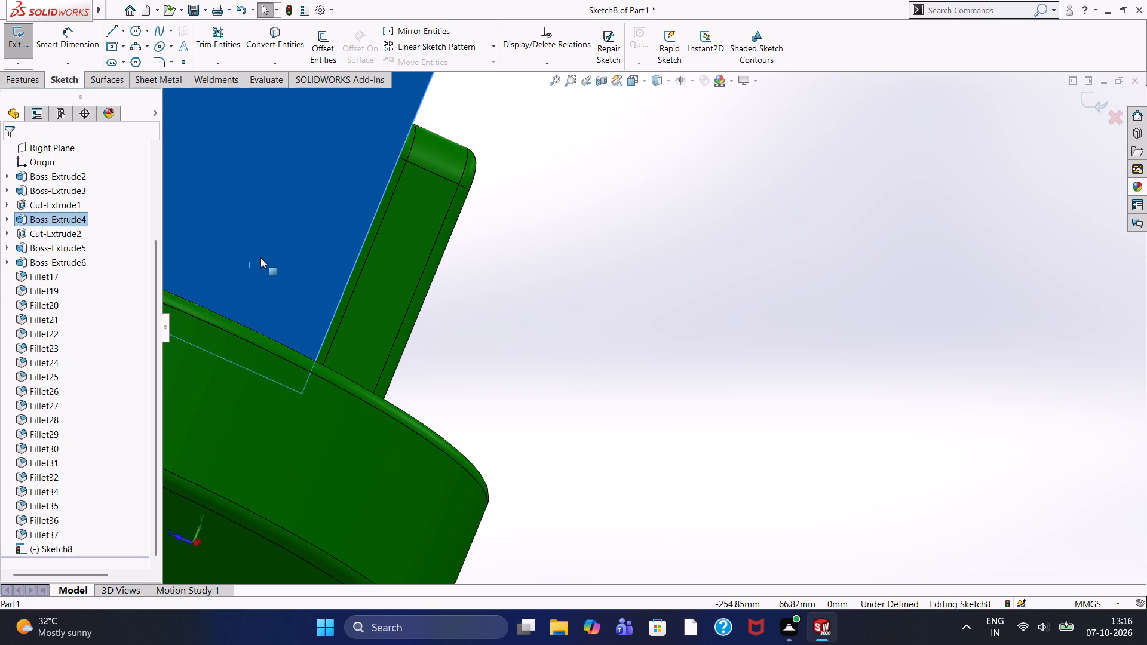
{"action": "key", "text": "ctrl+8"}
{"action": "left_click", "coordinate": [408, 305]}
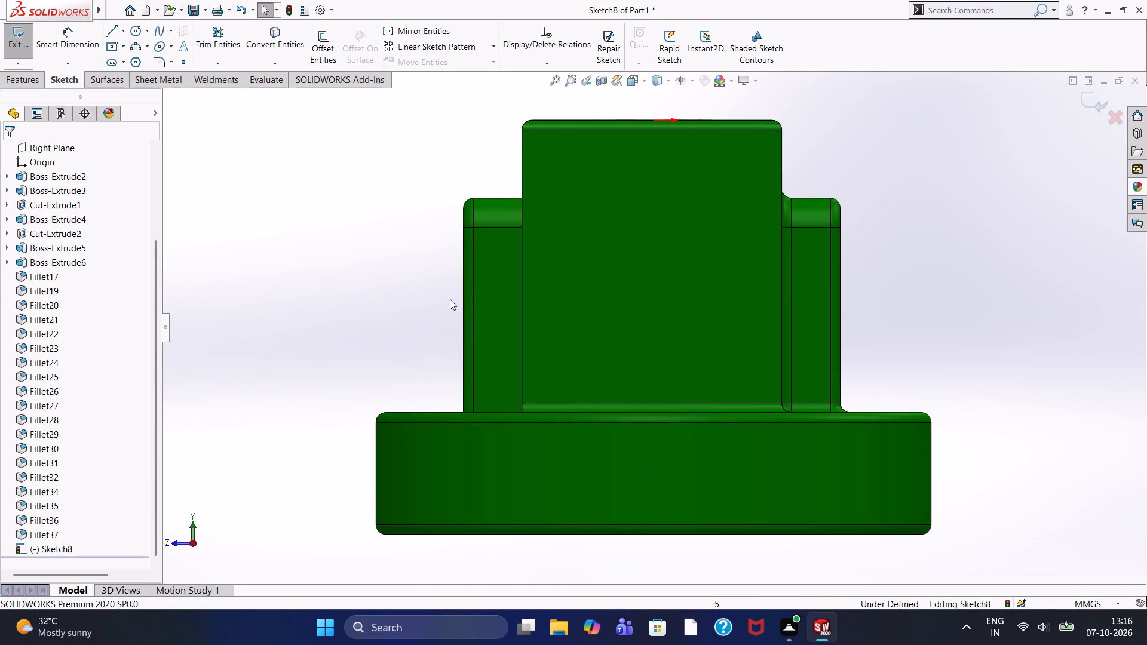
{"action": "scroll", "coordinate": [519, 342], "scroll_direction": "down", "scroll_amount": 1}
{"action": "scroll", "coordinate": [753, 383], "scroll_direction": "down", "scroll_amount": 4}
{"action": "scroll", "coordinate": [637, 389], "scroll_direction": "down", "scroll_amount": 1}
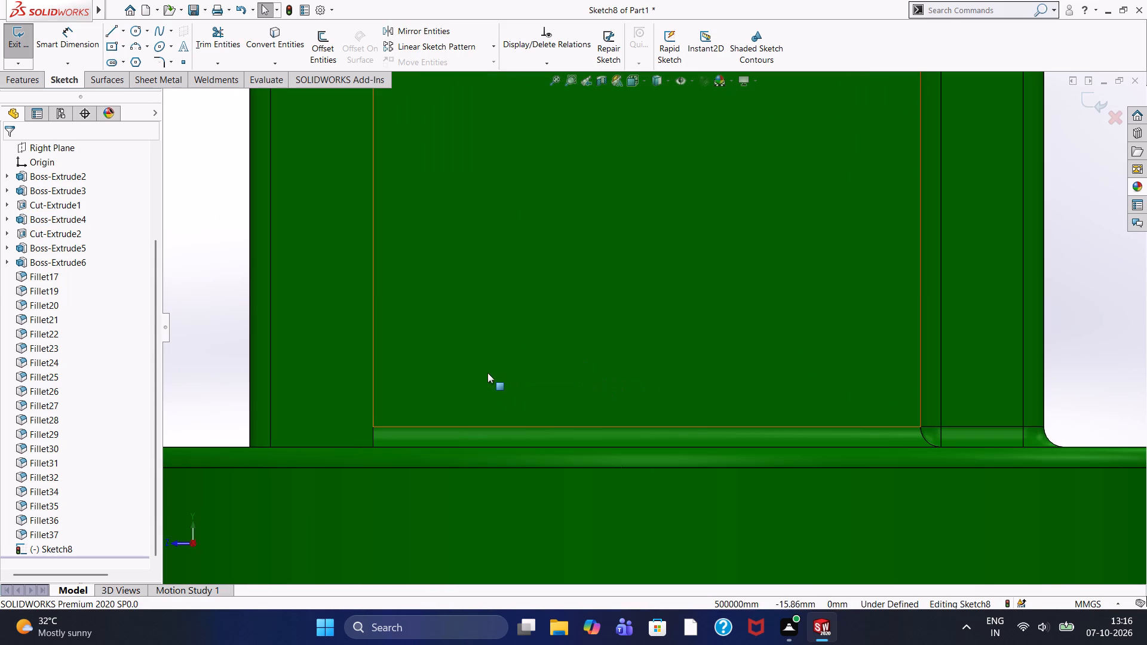
{"action": "scroll", "coordinate": [450, 380], "scroll_direction": "down", "scroll_amount": 3}
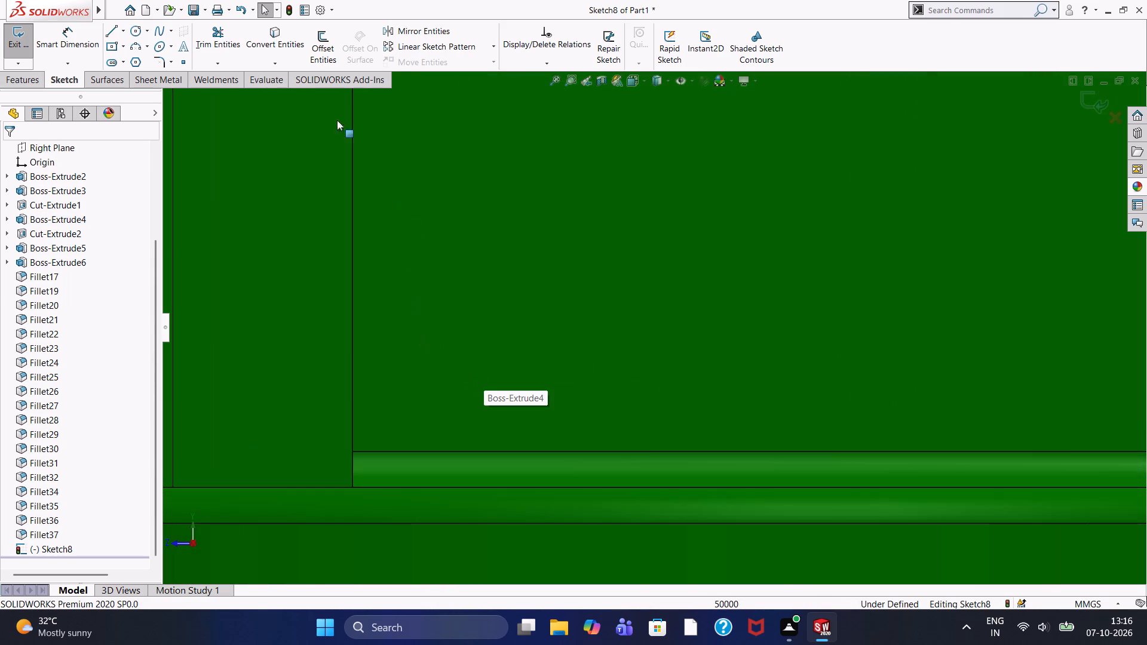
Close the sketch on the tall boss's top face without drawing anything in it.
{"action": "left_click", "coordinate": [109, 33]}
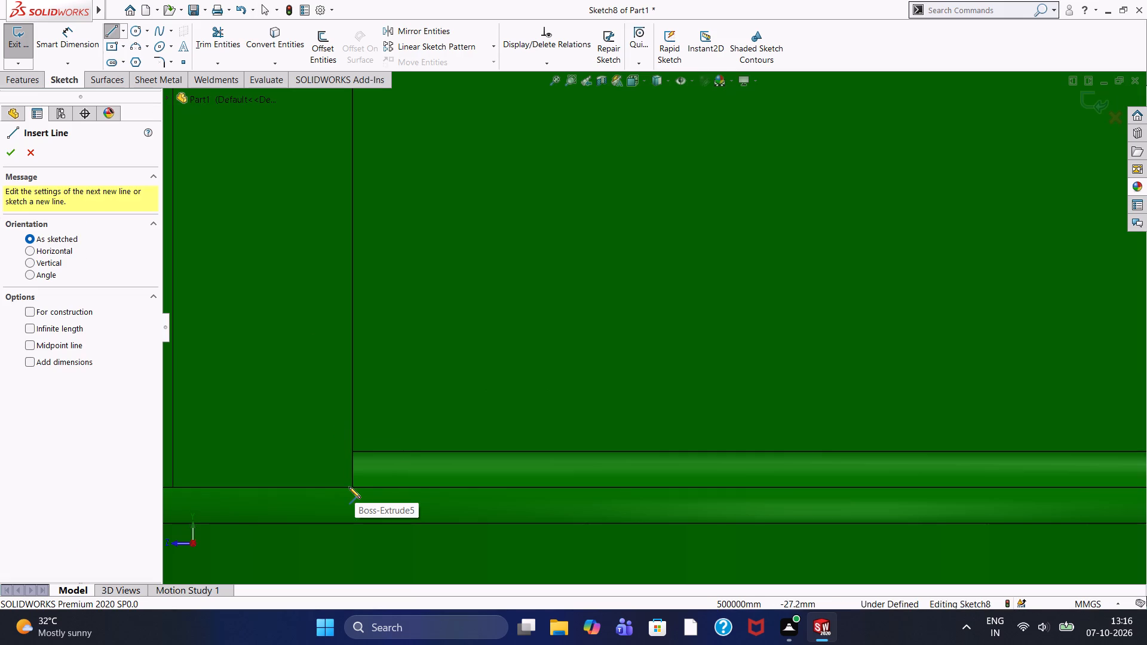
{"action": "left_click", "coordinate": [29, 159]}
{"action": "scroll", "coordinate": [64, 233], "scroll_direction": "up", "scroll_amount": 3}
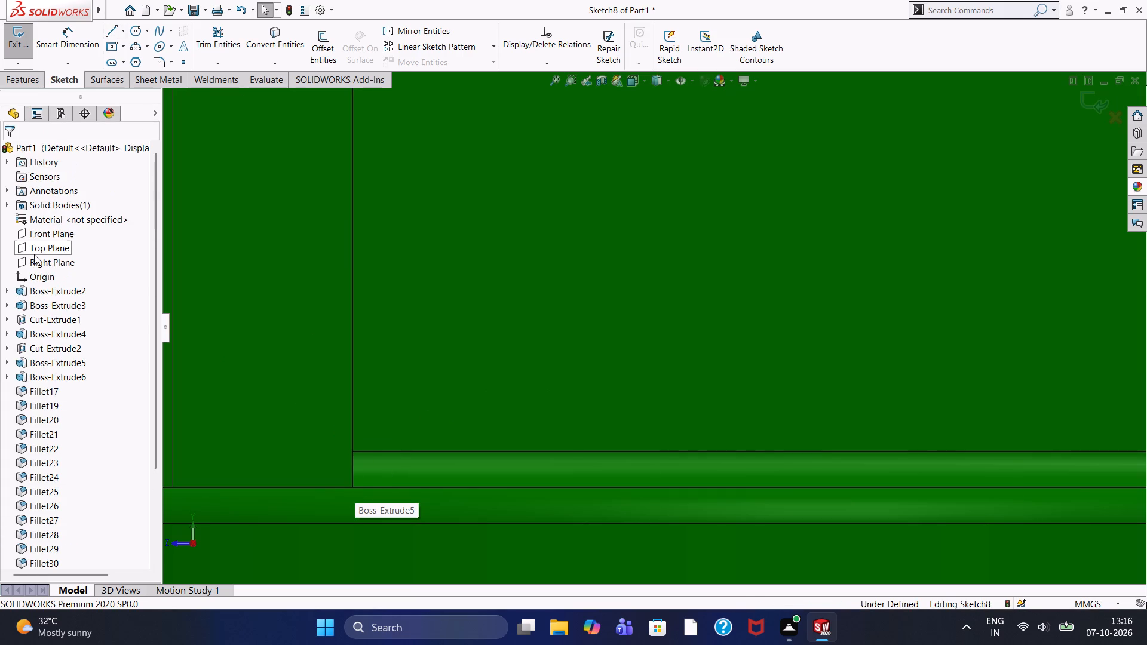
{"action": "scroll", "coordinate": [196, 220], "scroll_direction": "up", "scroll_amount": 1}
{"action": "scroll", "coordinate": [467, 216], "scroll_direction": "up", "scroll_amount": 3}
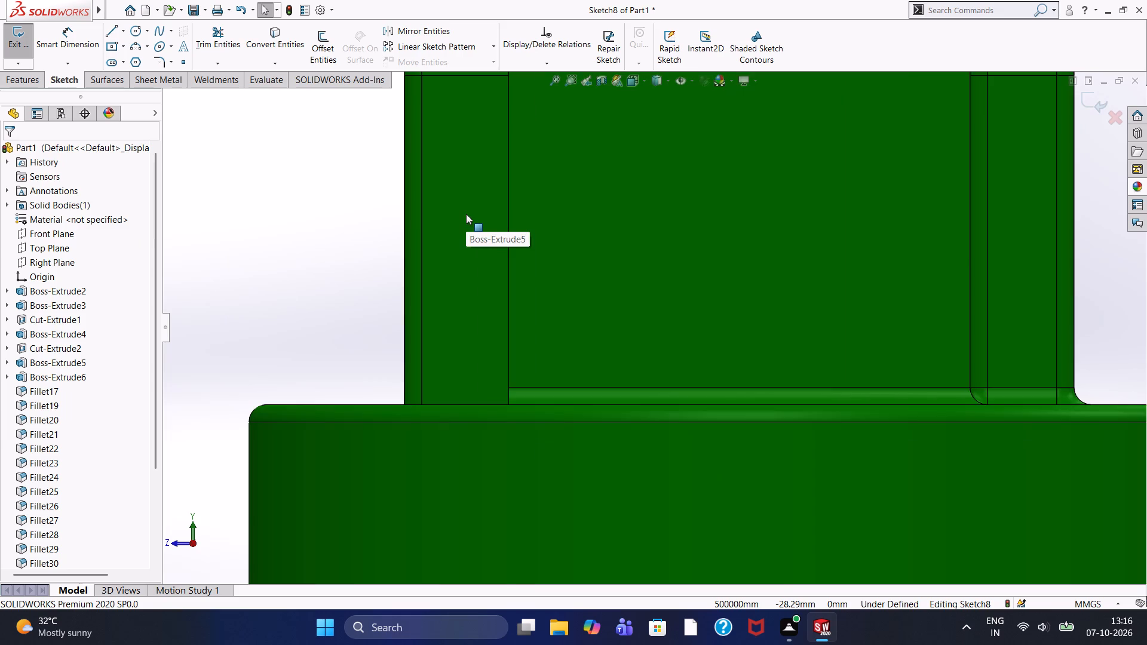
{"action": "scroll", "coordinate": [465, 214], "scroll_direction": "up", "scroll_amount": 4}
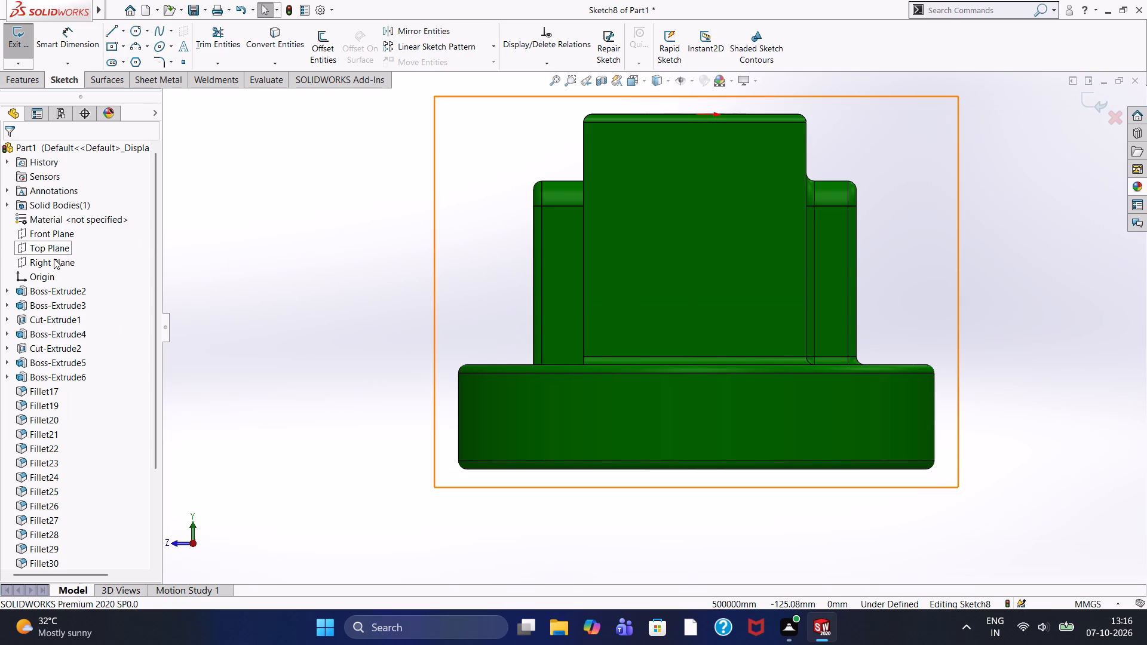
{"action": "left_click", "coordinate": [54, 259]}
{"action": "left_click", "coordinate": [68, 238]}
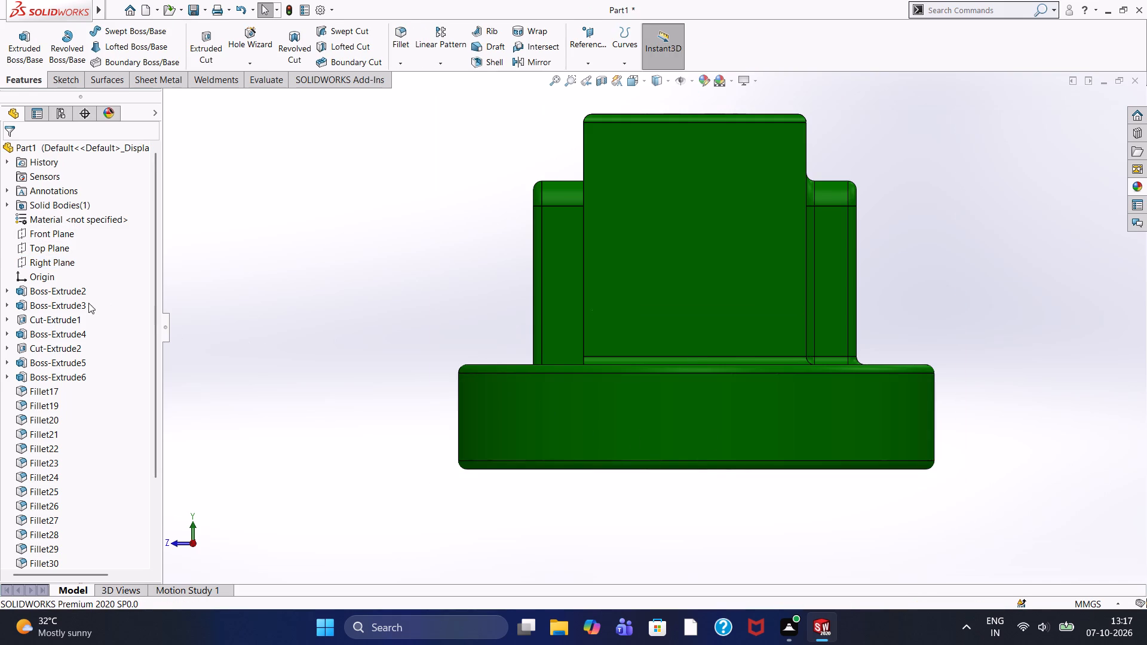
Open a new sketch on the Right Plane and draw a 5 mm vertical line up from the tall boss's lower corner at the base plate.
{"action": "left_click", "coordinate": [62, 260]}
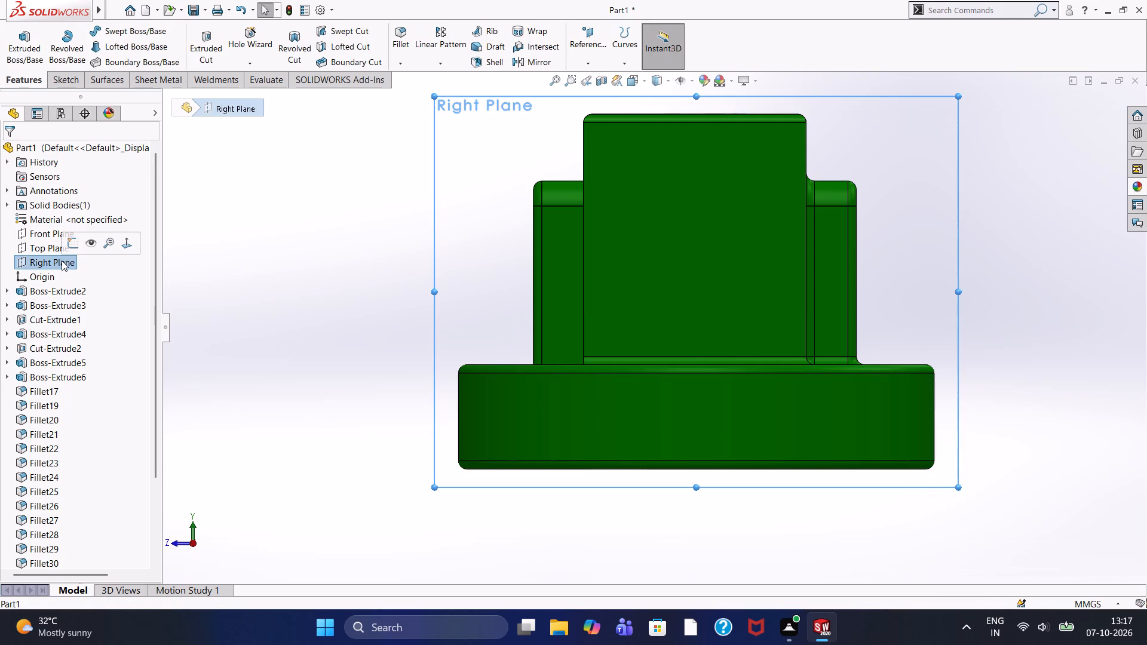
{"action": "left_click", "coordinate": [68, 247]}
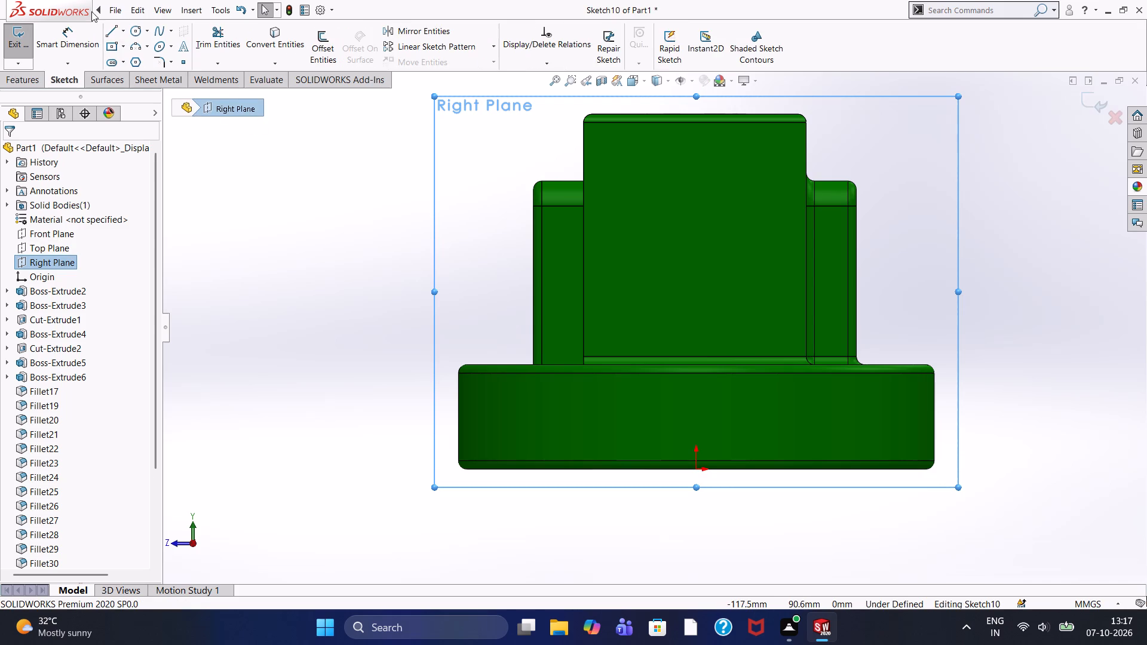
{"action": "left_click", "coordinate": [107, 32]}
{"action": "scroll", "coordinate": [611, 380], "scroll_direction": "down", "scroll_amount": 4}
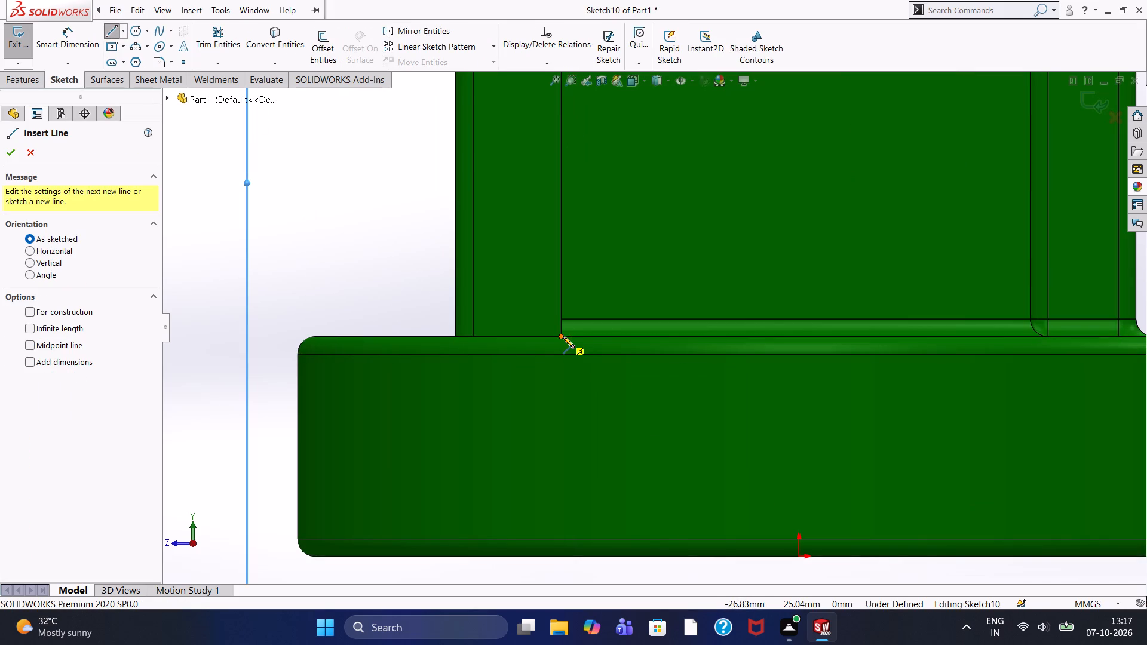
{"action": "left_click", "coordinate": [563, 336]}
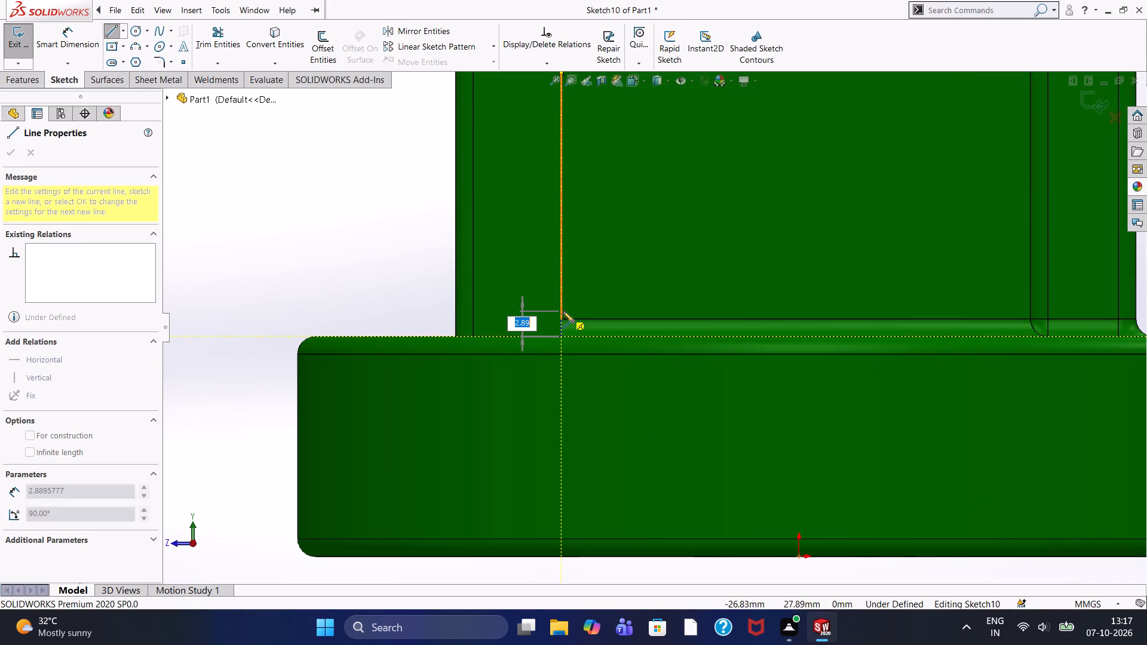
{"action": "key", "text": "5"}
{"action": "key", "text": "Return"}
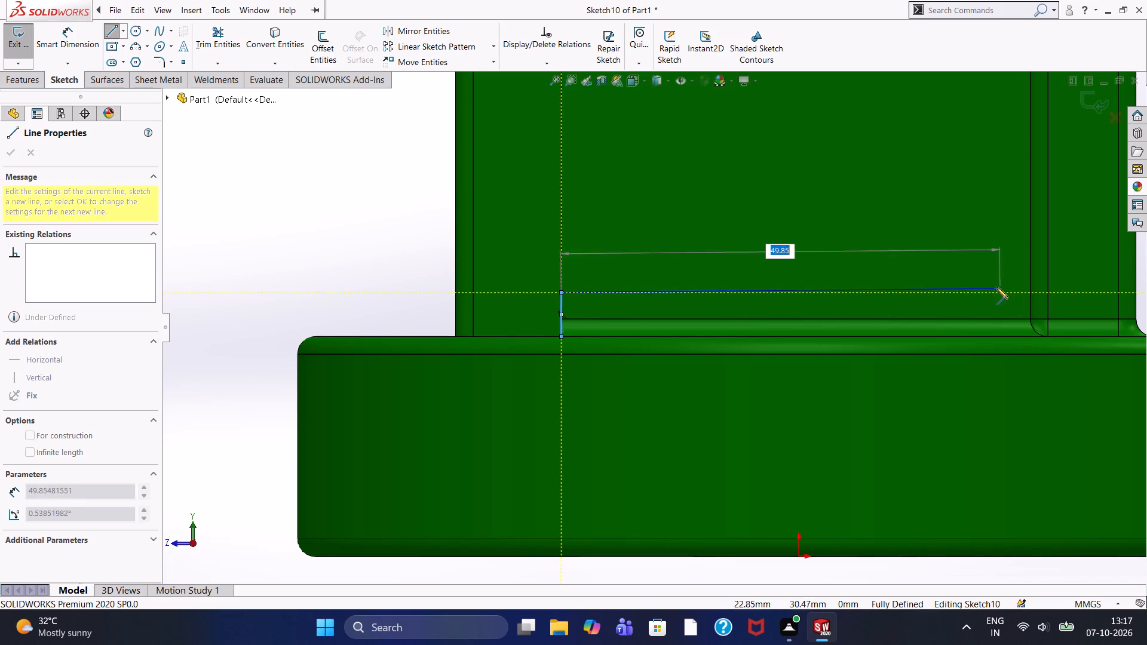
Complete the 5 mm high rectangle along the tall boss's foot, about 53.3 mm long, spanning the full width of its end face.
{"action": "scroll", "coordinate": [1020, 285], "scroll_direction": "up", "scroll_amount": 3}
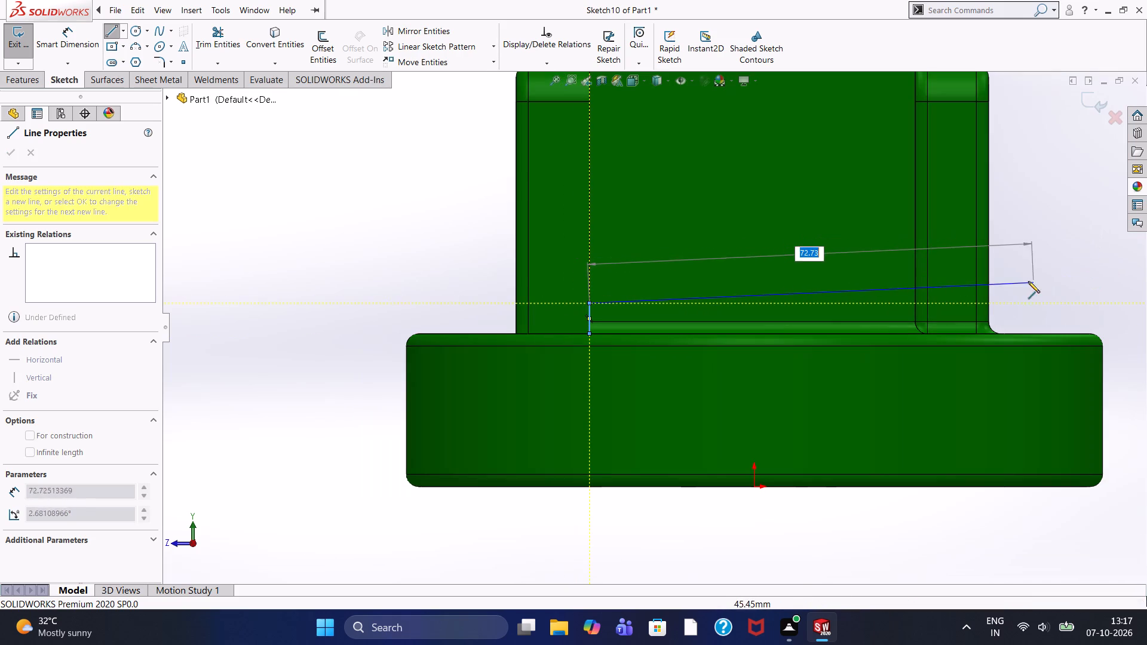
{"action": "scroll", "coordinate": [961, 226], "scroll_direction": "up", "scroll_amount": 5}
{"action": "scroll", "coordinate": [842, 265], "scroll_direction": "down", "scroll_amount": 1}
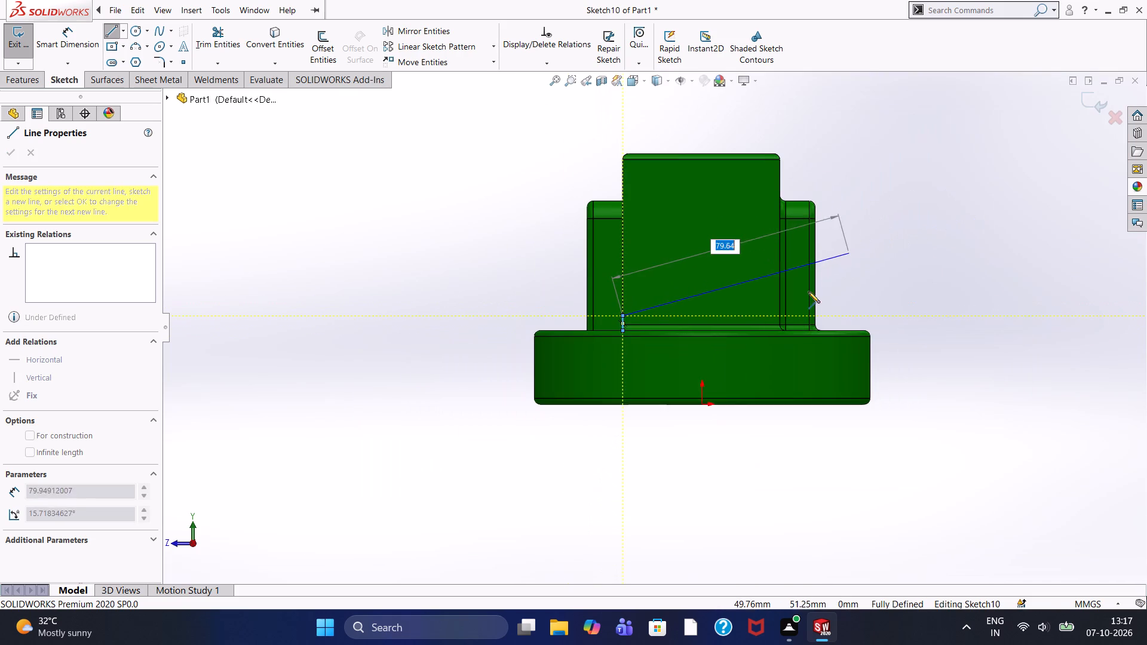
{"action": "scroll", "coordinate": [755, 318], "scroll_direction": "down", "scroll_amount": 5}
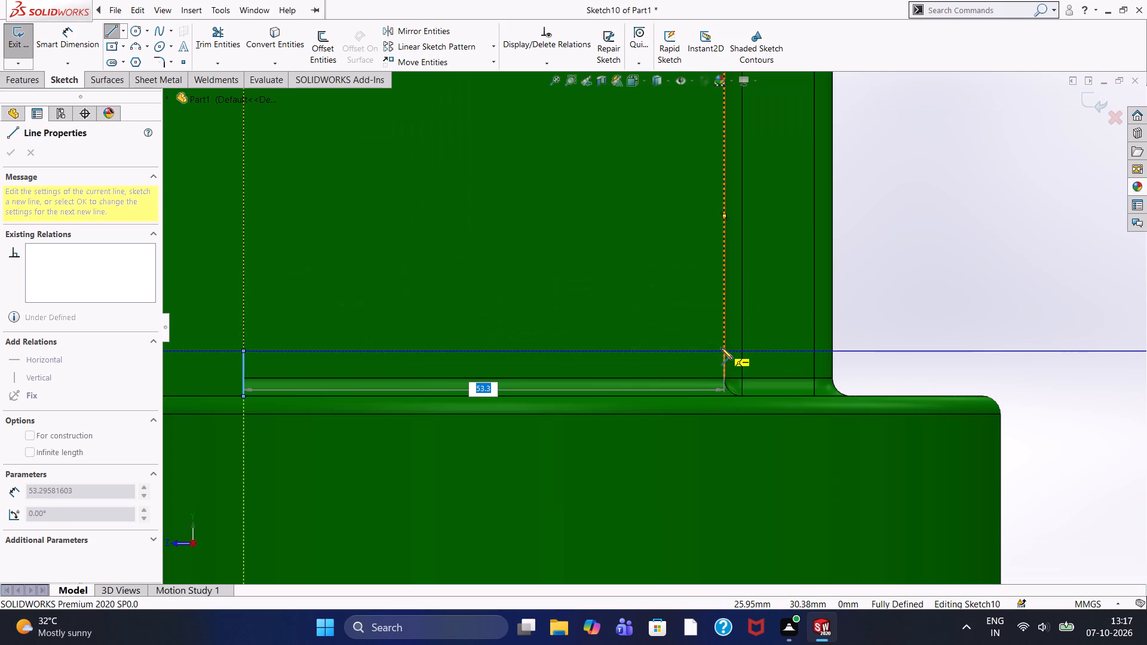
{"action": "left_click", "coordinate": [721, 348]}
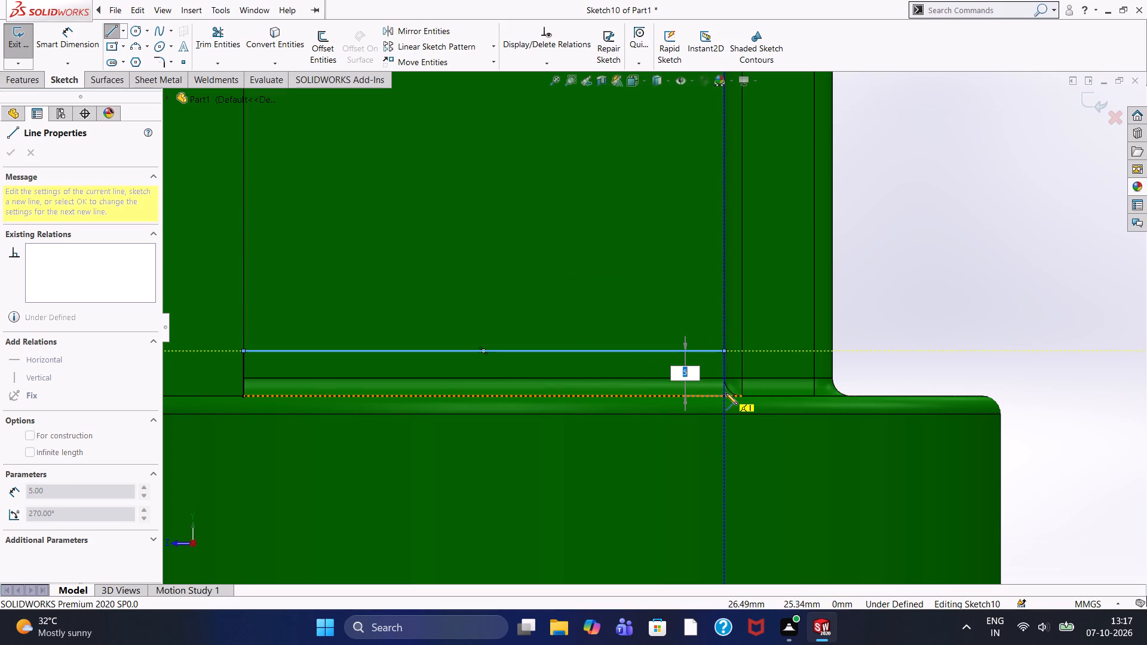
{"action": "key", "text": "5"}
{"action": "key", "text": "Return"}
{"action": "scroll", "coordinate": [459, 395], "scroll_direction": "up", "scroll_amount": 3}
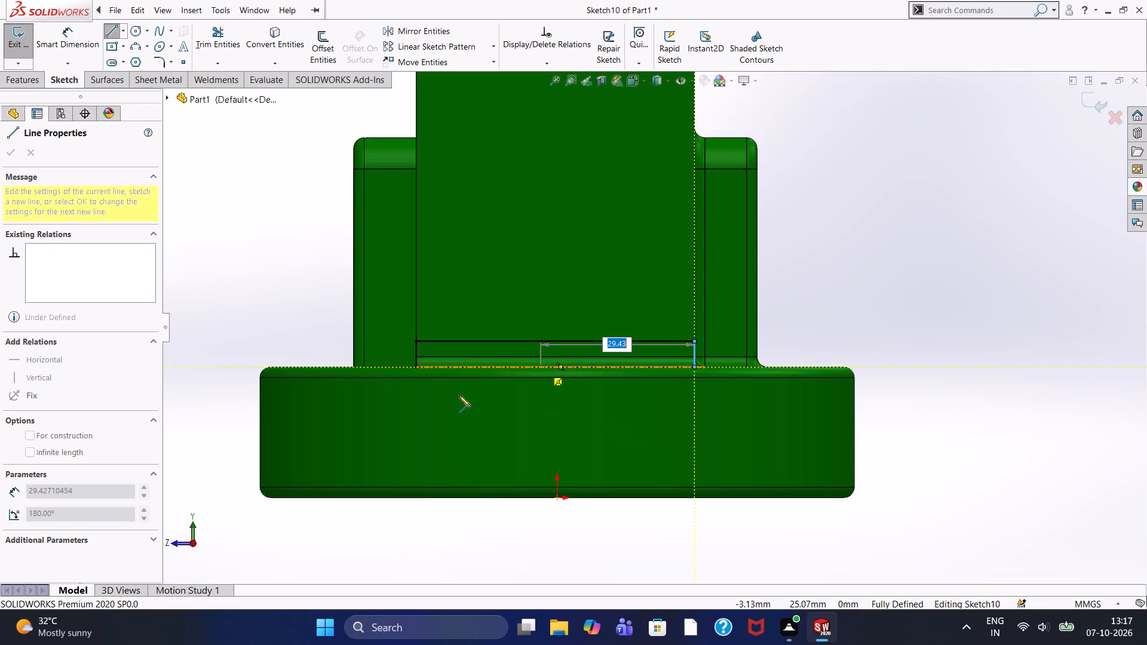
{"action": "left_click", "coordinate": [415, 368]}
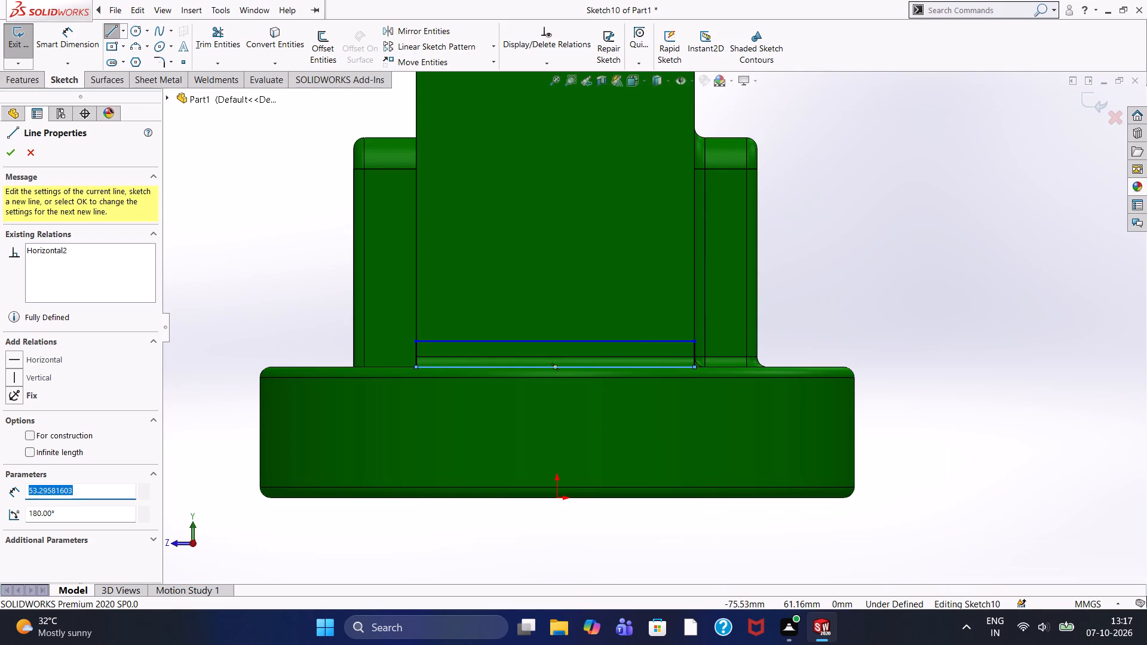
{"action": "left_click", "coordinate": [17, 149]}
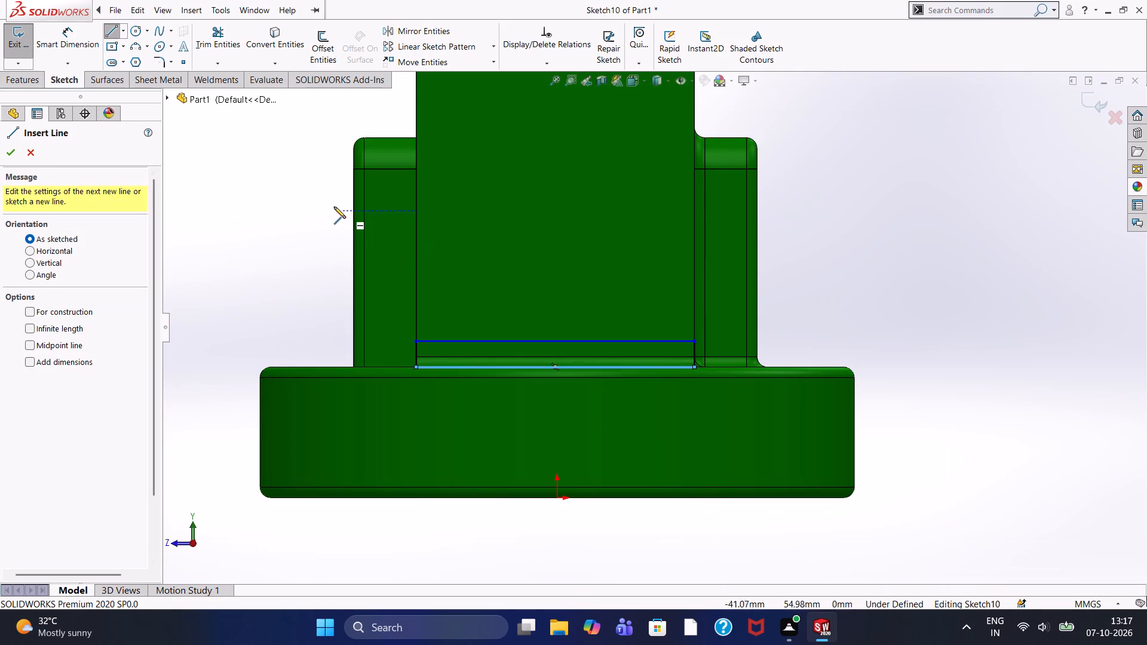
{"action": "left_click", "coordinate": [11, 150]}
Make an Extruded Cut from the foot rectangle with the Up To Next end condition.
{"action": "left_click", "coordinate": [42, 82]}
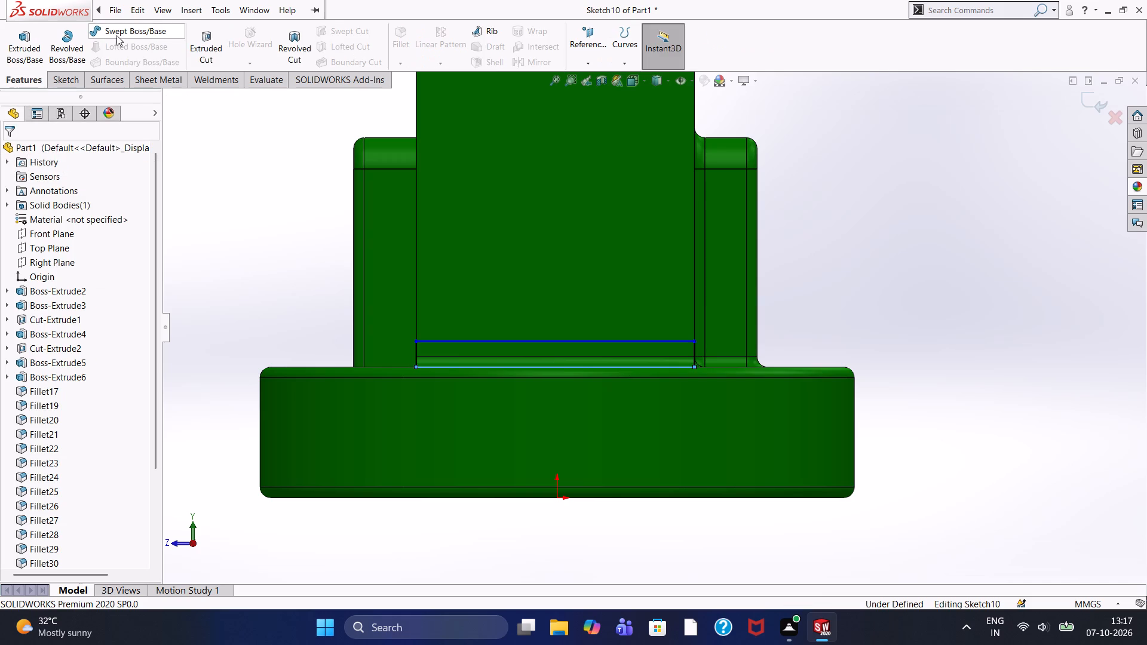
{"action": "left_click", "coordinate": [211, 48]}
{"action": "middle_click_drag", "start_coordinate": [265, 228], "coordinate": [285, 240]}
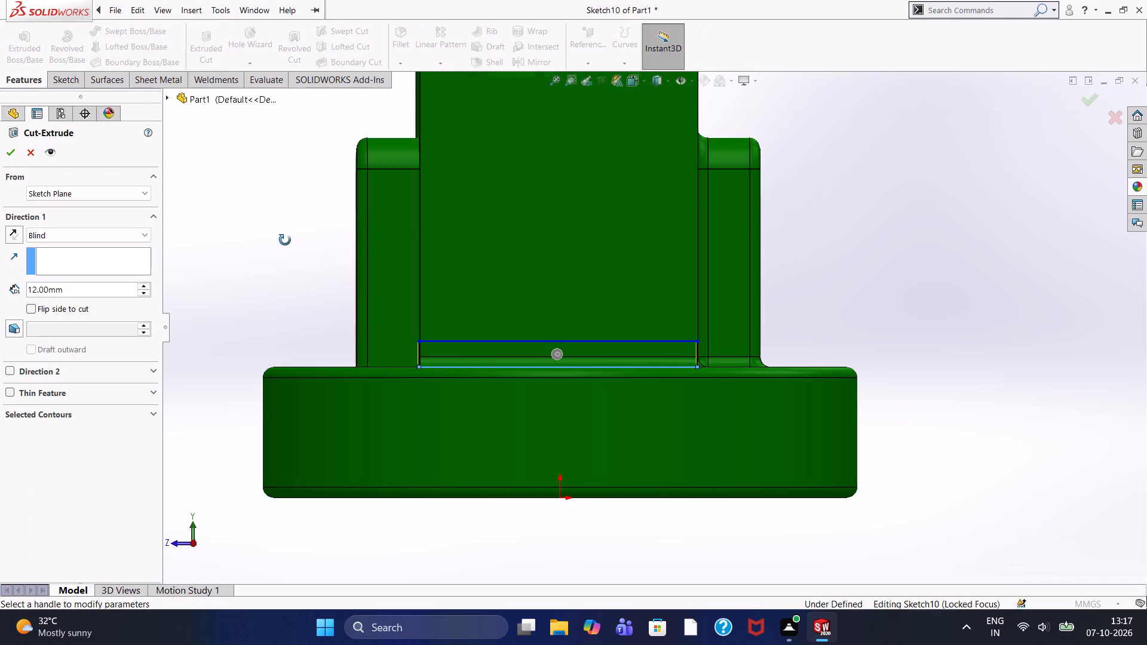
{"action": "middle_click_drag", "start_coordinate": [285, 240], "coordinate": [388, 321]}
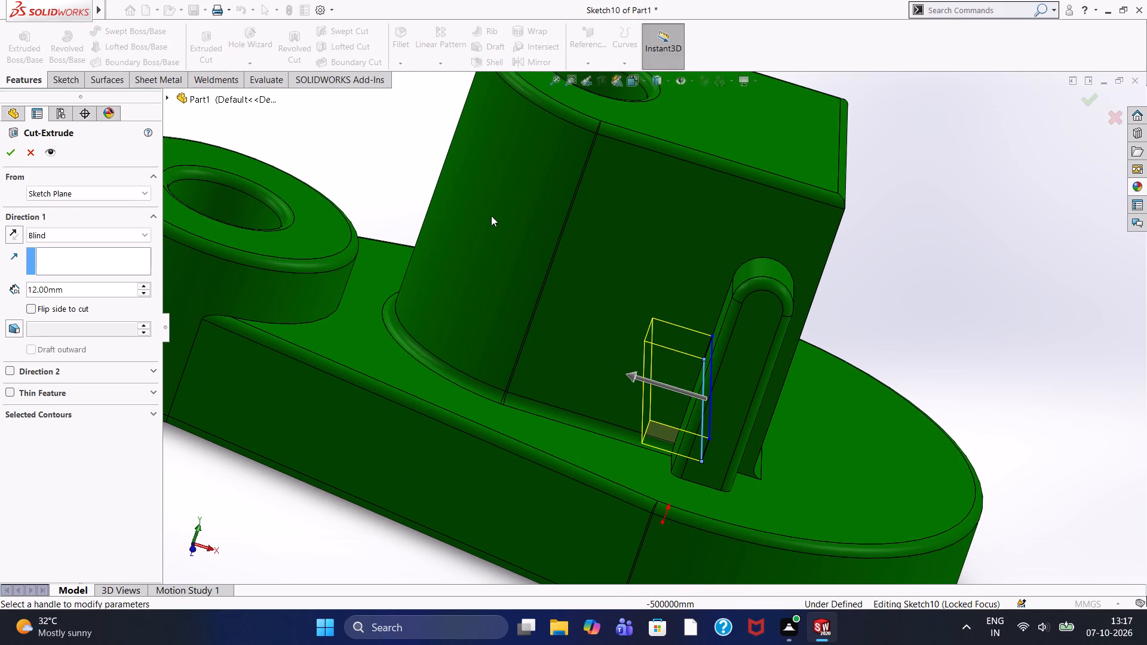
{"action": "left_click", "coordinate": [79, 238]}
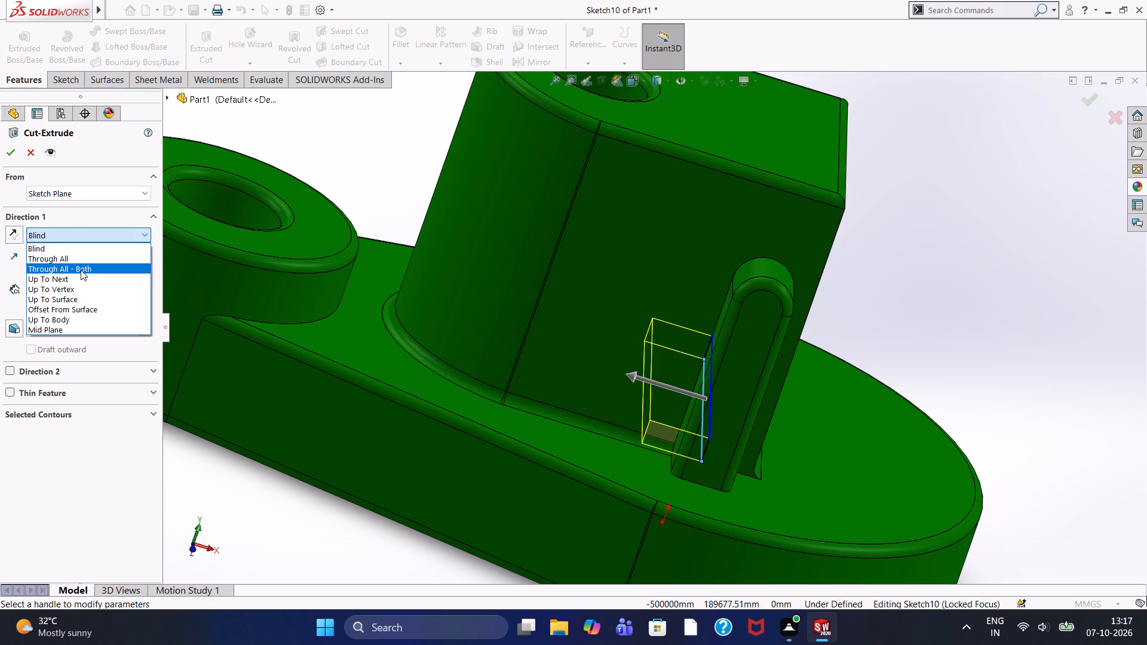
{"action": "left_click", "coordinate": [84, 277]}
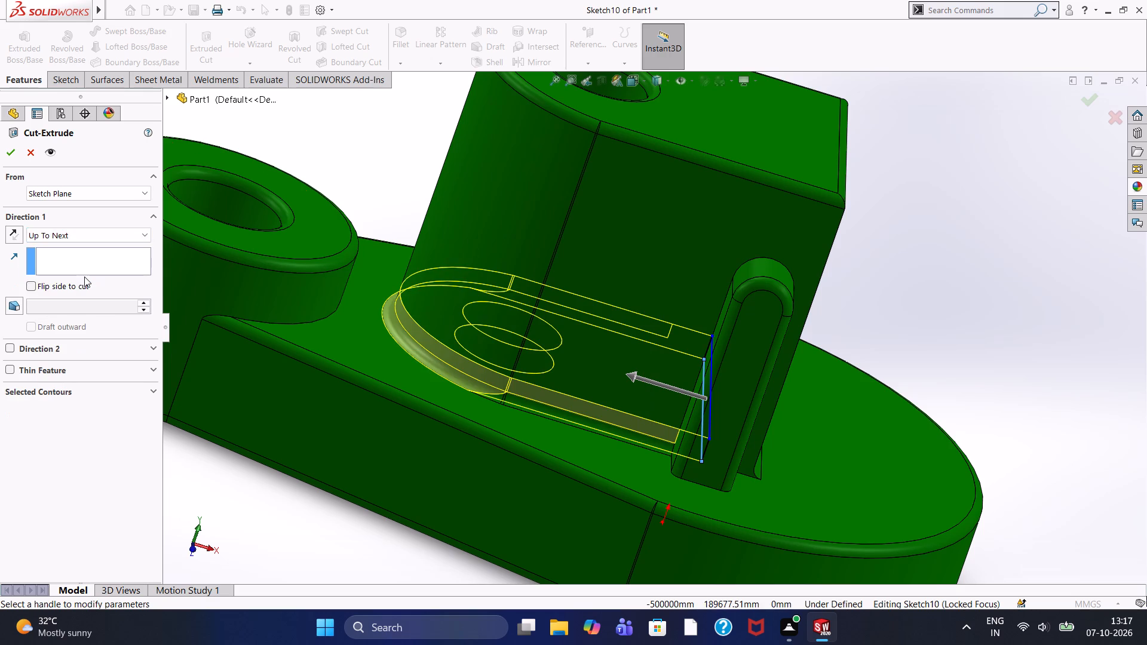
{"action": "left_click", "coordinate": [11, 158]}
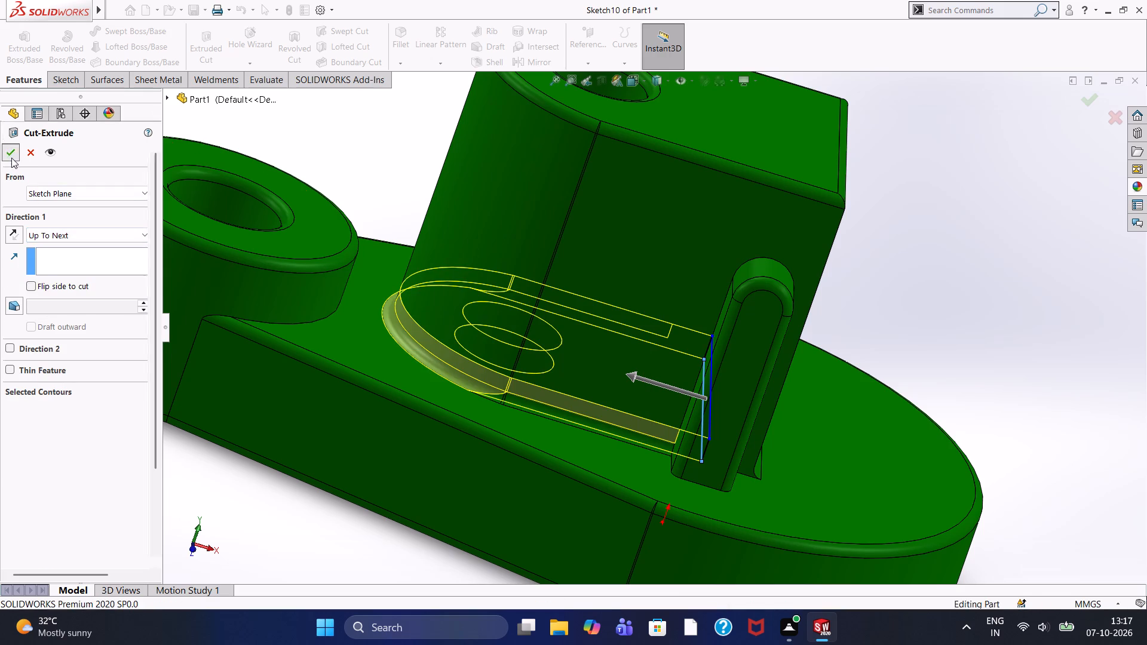
Examine the cut around the tall boss's foot and ribs from several sides.
{"action": "scroll", "coordinate": [435, 455], "scroll_direction": "up", "scroll_amount": 2}
{"action": "middle_click_drag", "start_coordinate": [416, 522], "coordinate": [400, 500]}
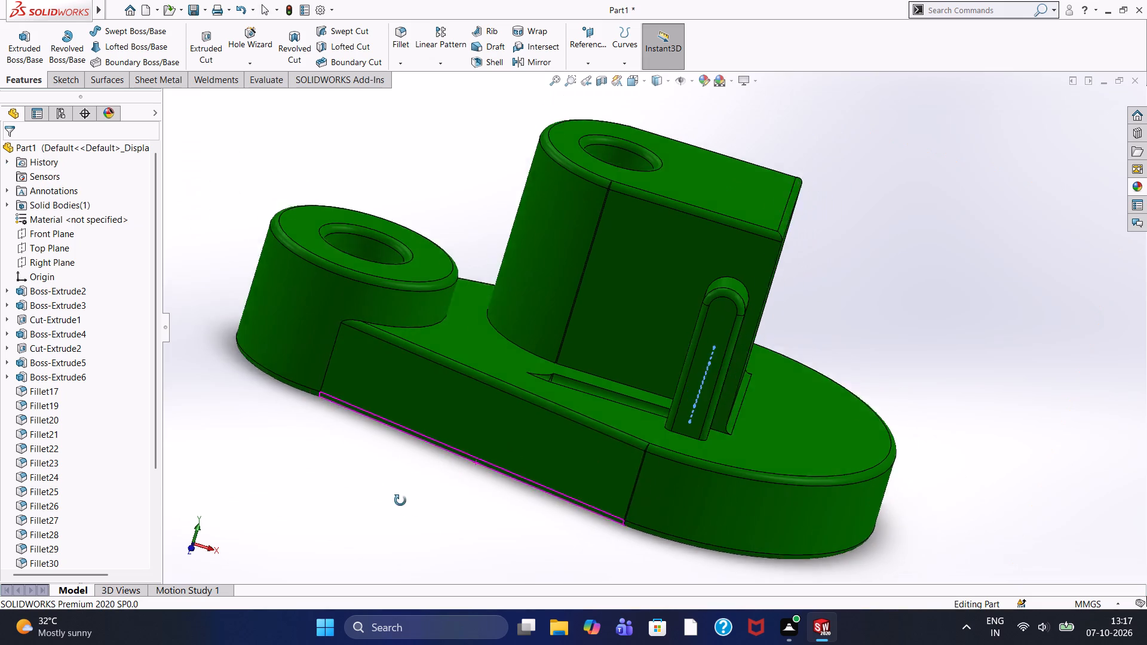
{"action": "middle_click_drag", "start_coordinate": [400, 500], "coordinate": [345, 459]}
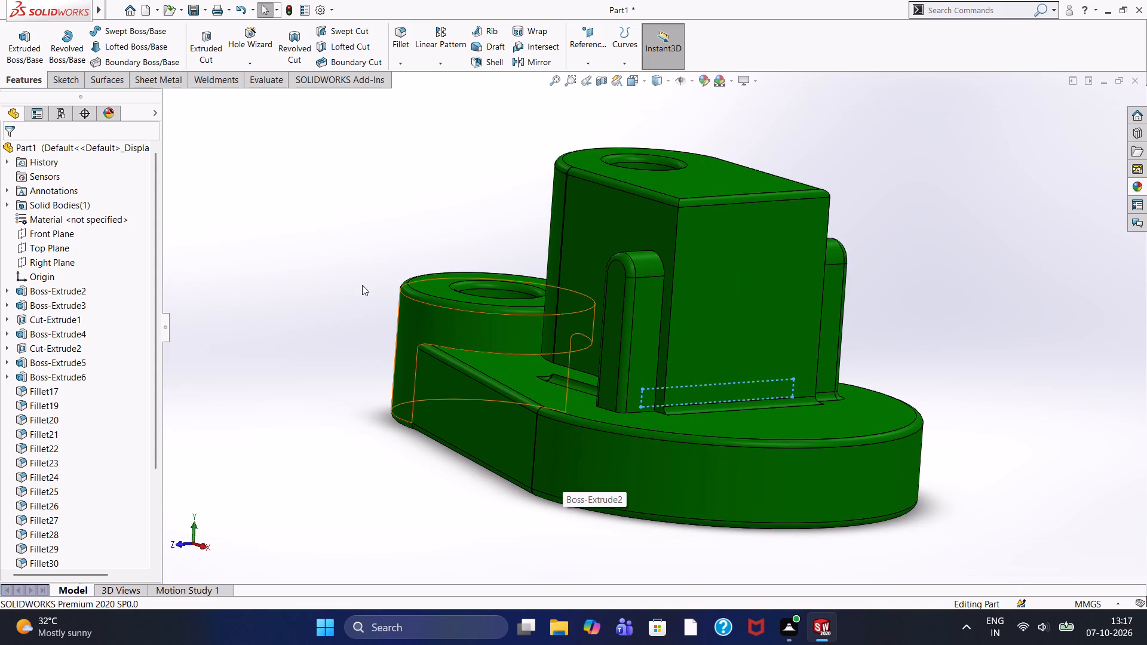
{"action": "left_click", "coordinate": [362, 284]}
{"action": "middle_click_drag", "start_coordinate": [362, 284], "coordinate": [435, 318]}
{"action": "middle_click_drag", "start_coordinate": [435, 318], "coordinate": [457, 331]}
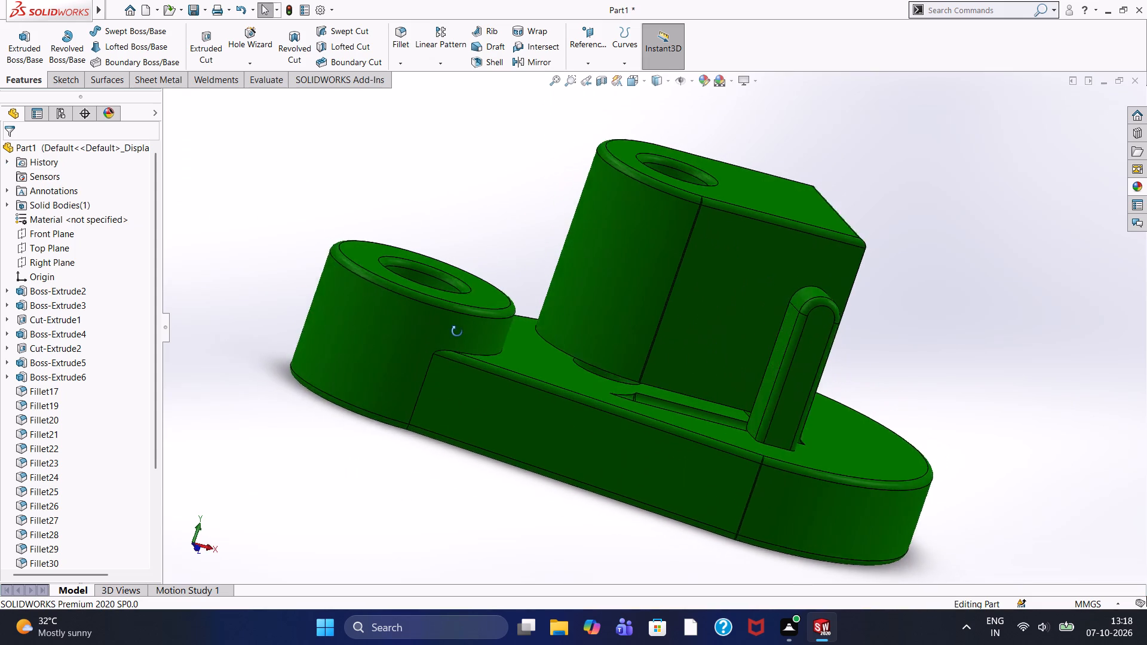
{"action": "middle_click_drag", "start_coordinate": [457, 331], "coordinate": [580, 406]}
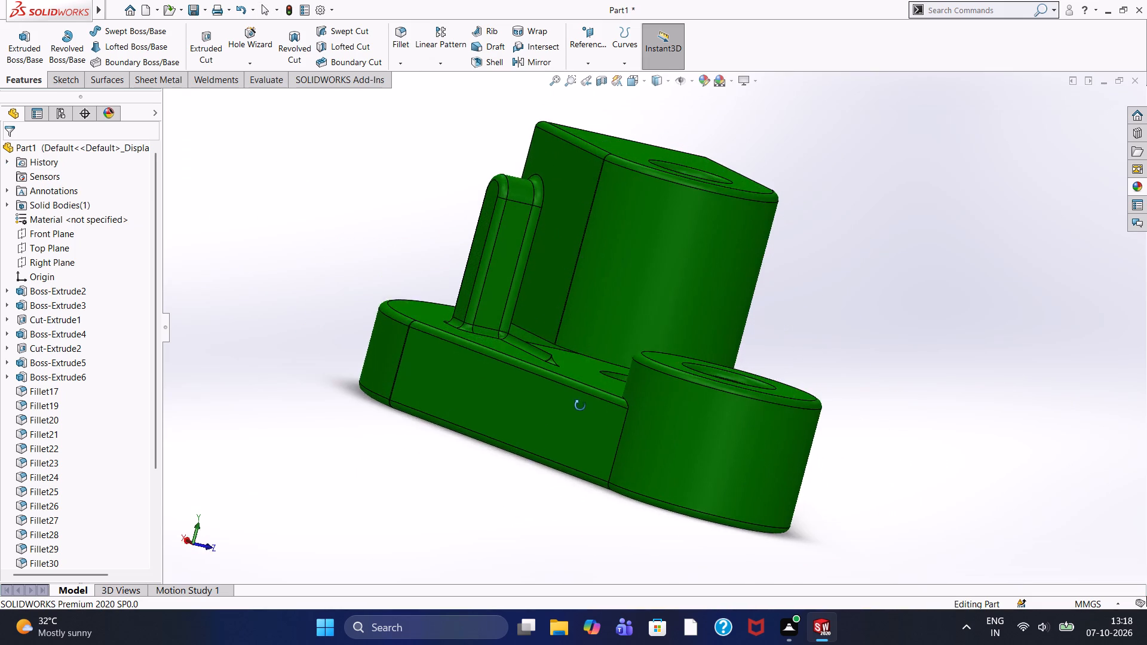
{"action": "middle_click_drag", "start_coordinate": [580, 406], "coordinate": [630, 432]}
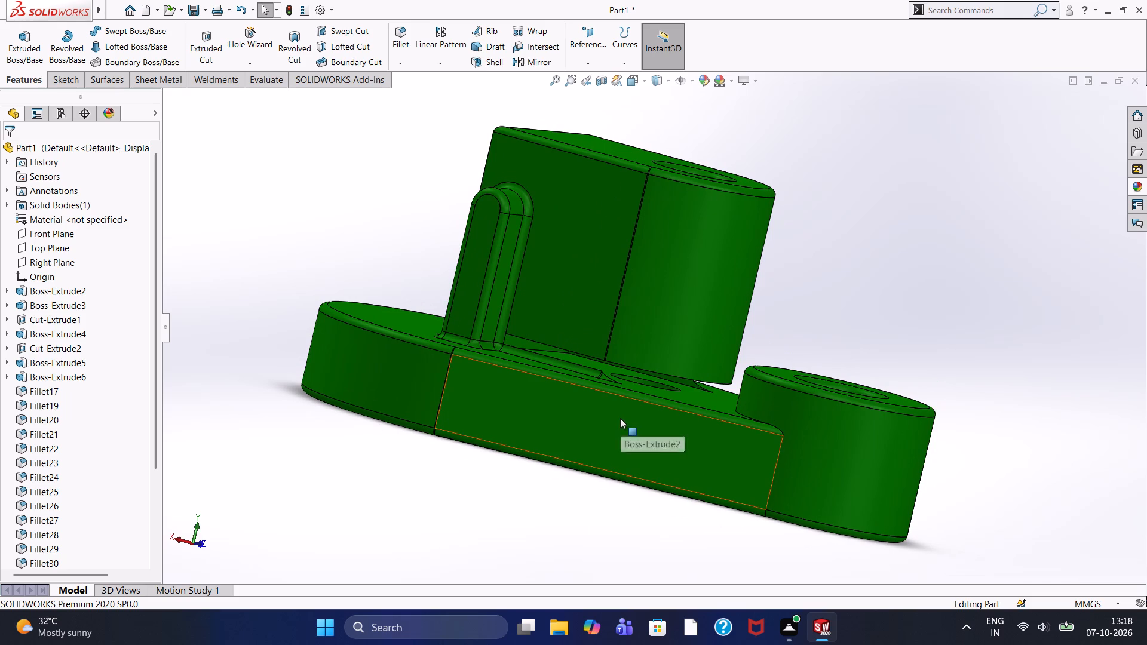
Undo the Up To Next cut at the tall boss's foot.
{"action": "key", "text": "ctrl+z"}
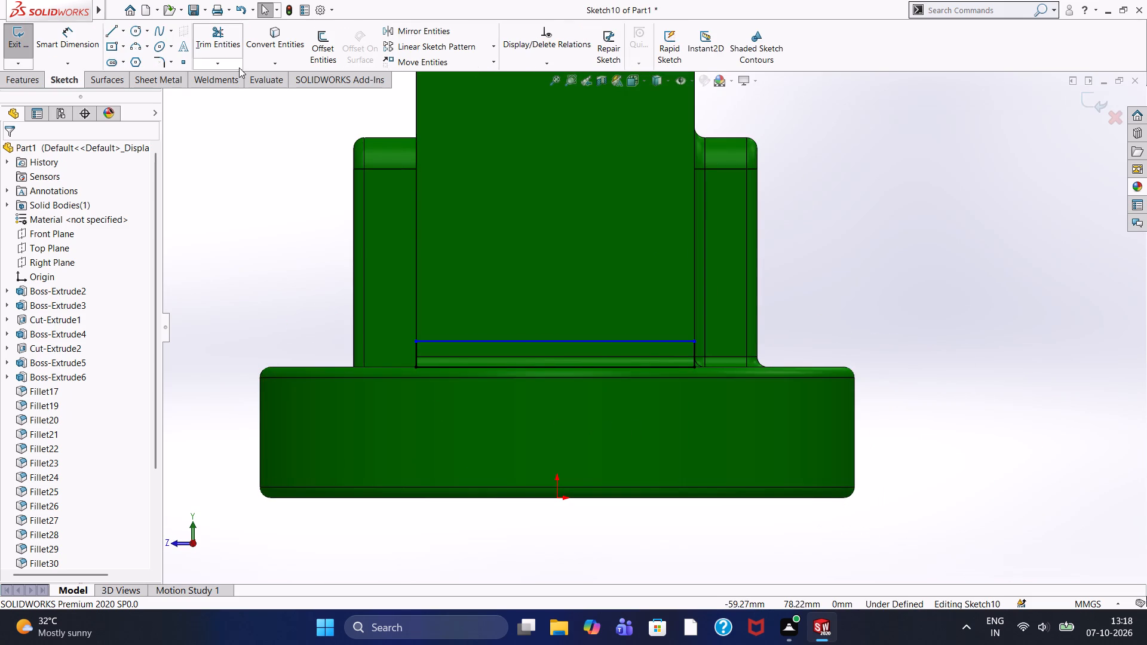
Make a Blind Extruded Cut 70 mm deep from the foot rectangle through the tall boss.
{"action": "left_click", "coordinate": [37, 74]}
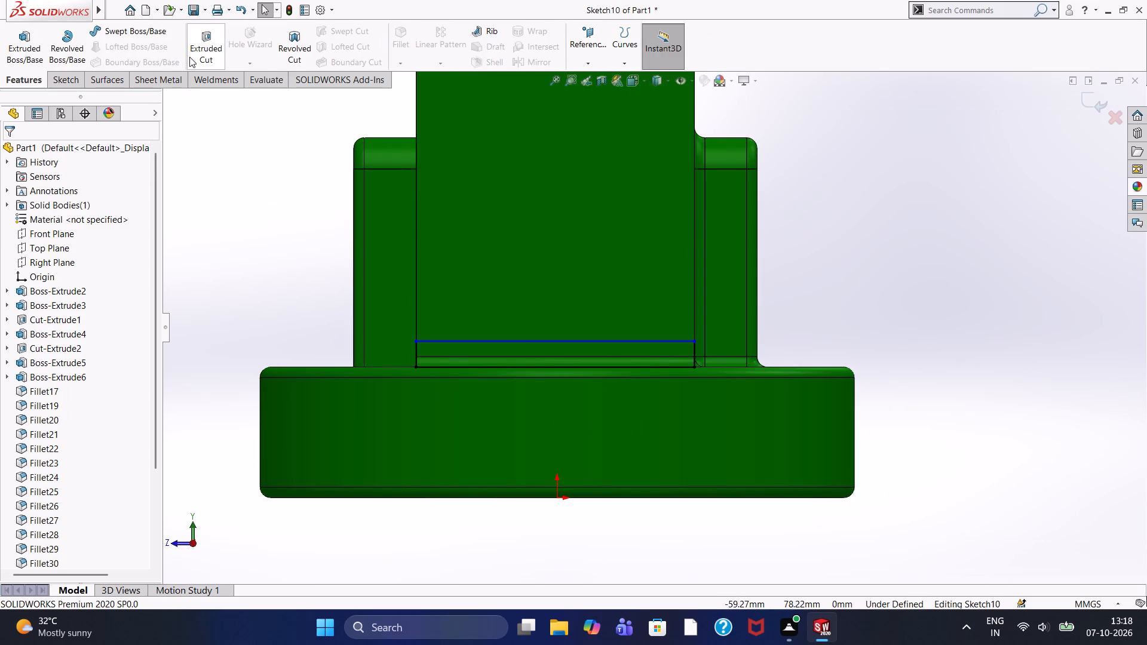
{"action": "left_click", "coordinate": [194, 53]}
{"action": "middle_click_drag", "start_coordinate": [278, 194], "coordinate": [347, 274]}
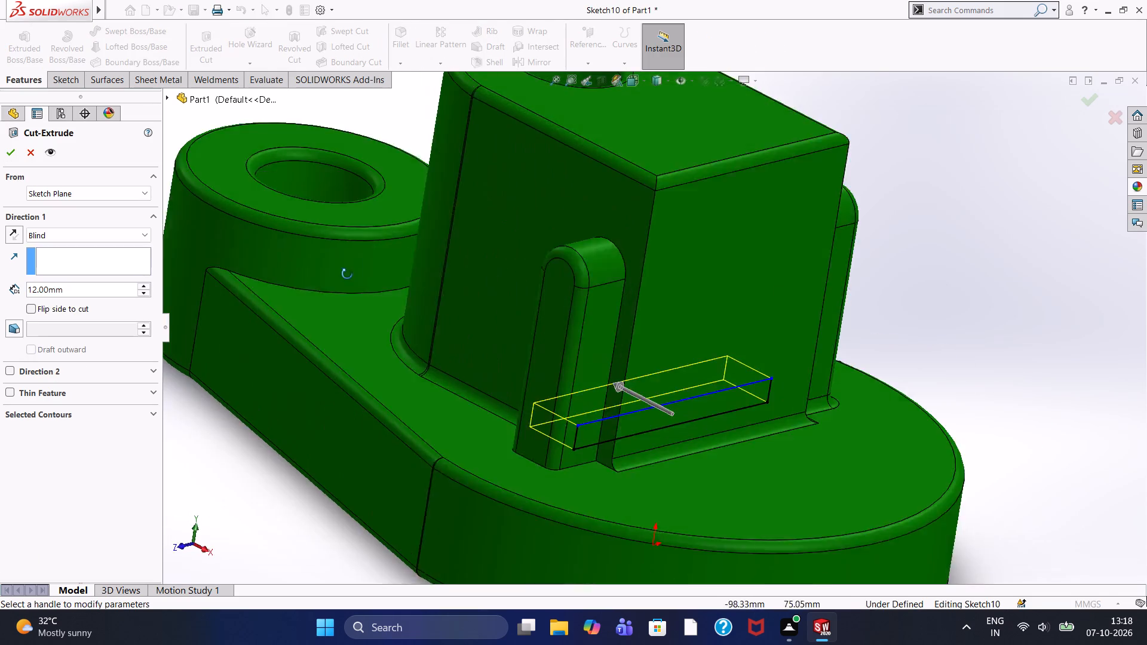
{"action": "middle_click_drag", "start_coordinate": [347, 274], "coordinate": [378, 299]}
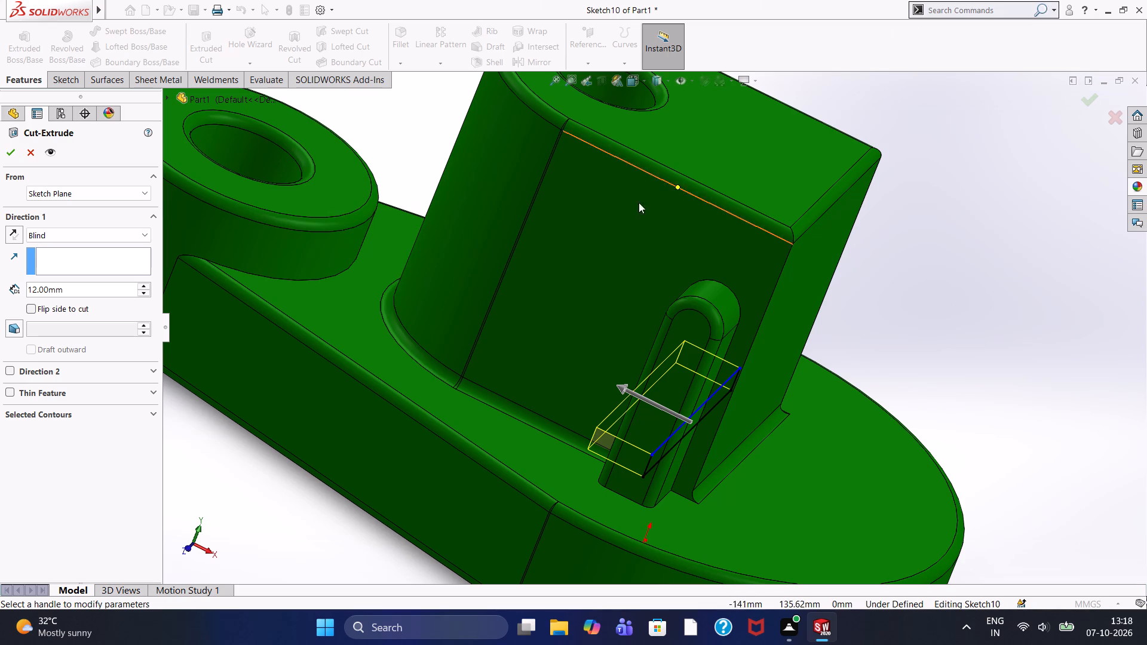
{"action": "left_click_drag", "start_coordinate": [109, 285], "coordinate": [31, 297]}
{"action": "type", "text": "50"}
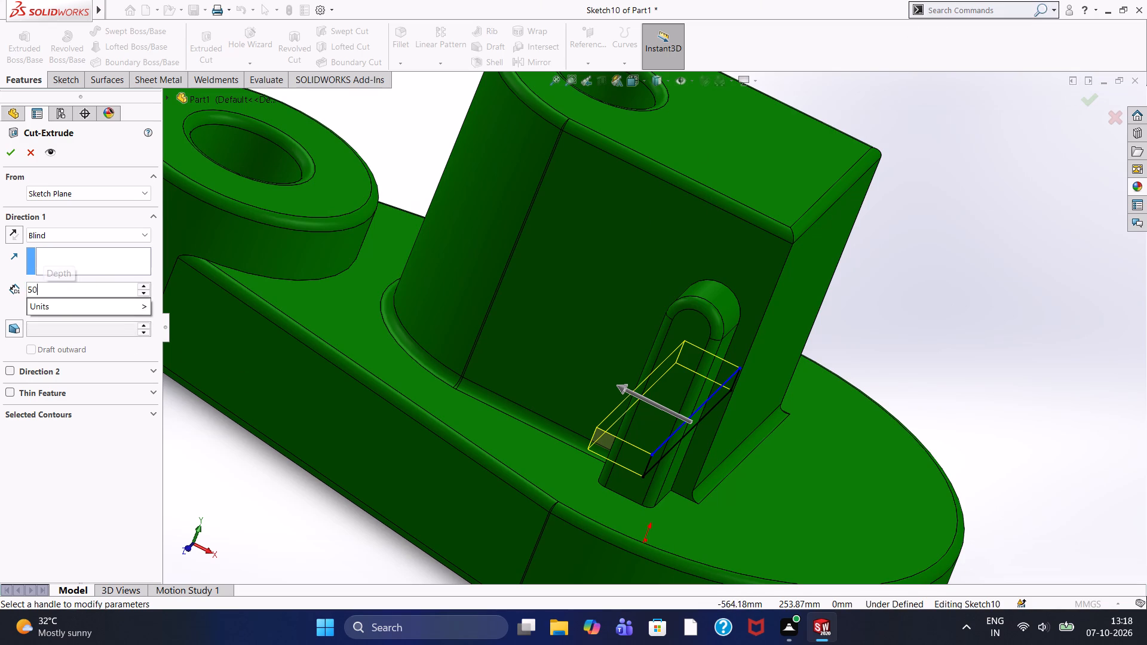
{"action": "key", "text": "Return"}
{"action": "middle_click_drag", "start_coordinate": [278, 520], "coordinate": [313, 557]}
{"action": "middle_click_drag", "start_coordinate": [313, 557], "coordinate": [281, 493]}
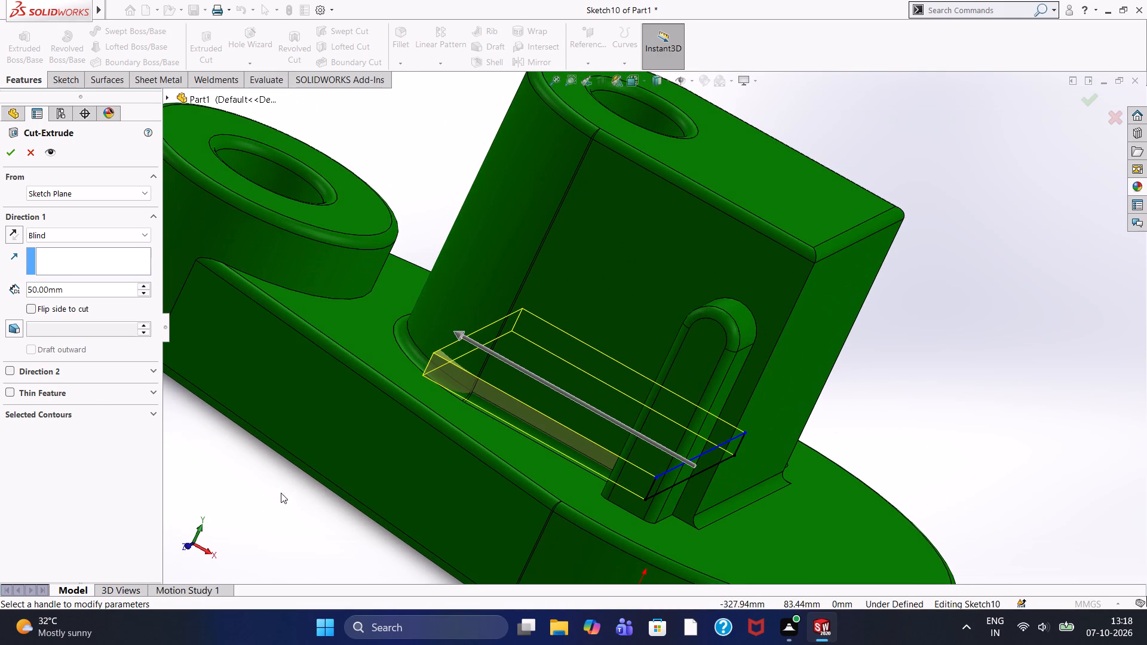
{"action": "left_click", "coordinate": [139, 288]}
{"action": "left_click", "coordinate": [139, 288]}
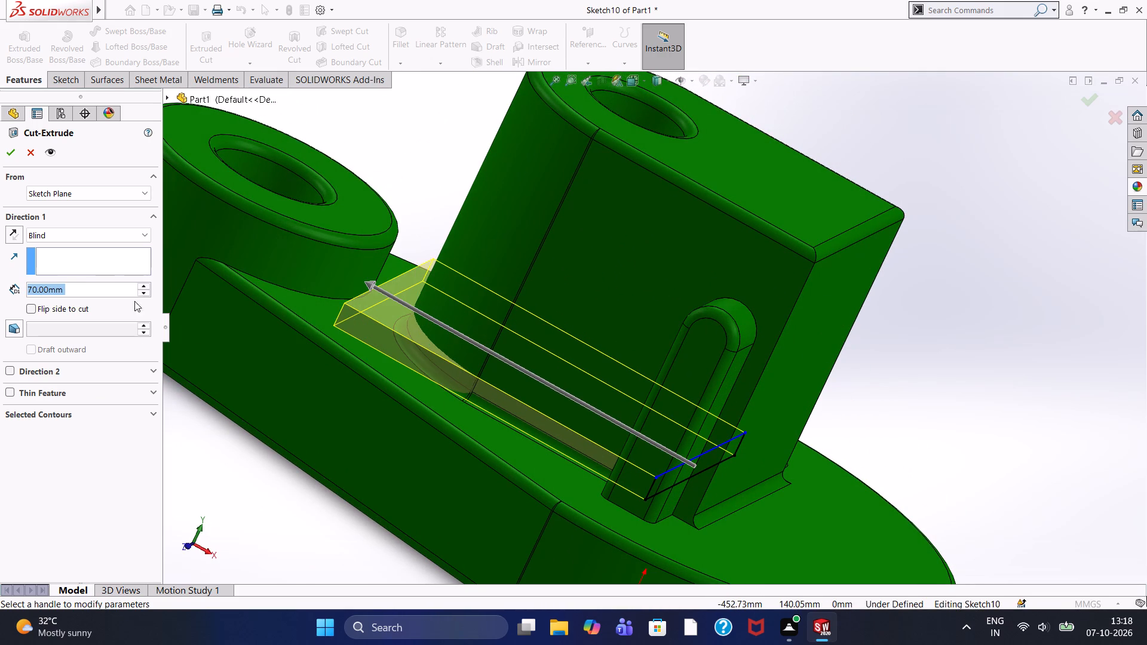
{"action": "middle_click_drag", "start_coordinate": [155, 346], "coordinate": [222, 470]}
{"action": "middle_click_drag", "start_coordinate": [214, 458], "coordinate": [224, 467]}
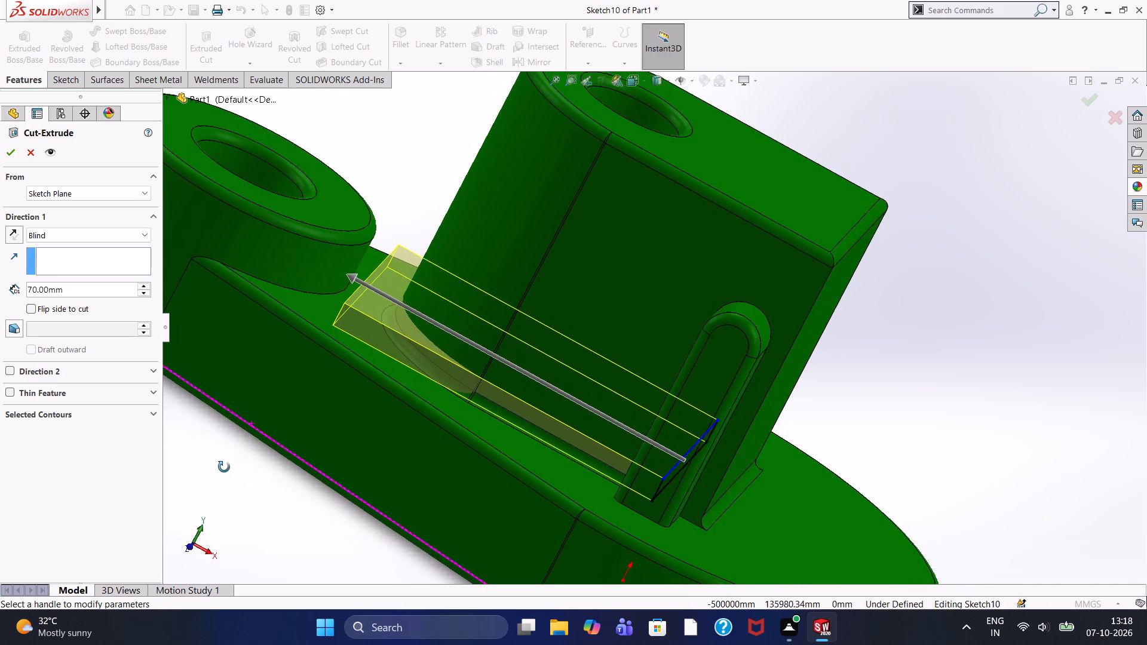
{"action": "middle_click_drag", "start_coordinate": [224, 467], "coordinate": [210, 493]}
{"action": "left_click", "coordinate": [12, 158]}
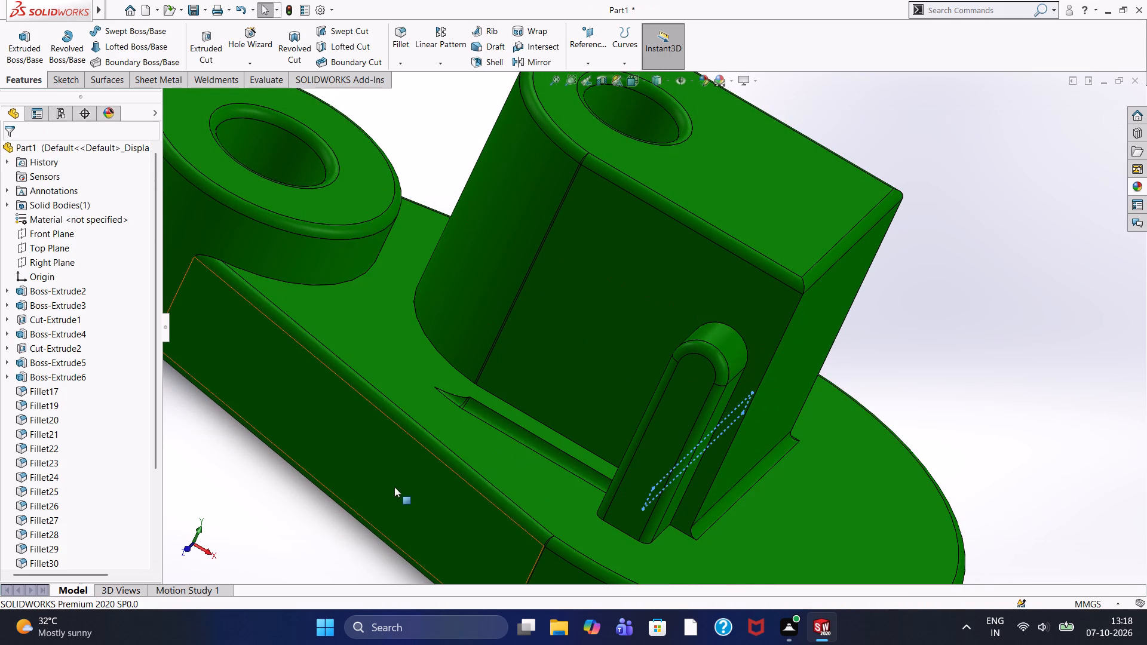
Examine the 70 mm cut beneath the tall boss and around its ribs from several sides.
{"action": "middle_click_drag", "start_coordinate": [394, 487], "coordinate": [415, 410]}
{"action": "middle_click_drag", "start_coordinate": [419, 407], "coordinate": [437, 396]}
{"action": "middle_click", "coordinate": [437, 396]}
{"action": "middle_click", "coordinate": [437, 396]}
{"action": "middle_click", "coordinate": [437, 396]}
{"action": "middle_click_drag", "start_coordinate": [437, 396], "coordinate": [394, 453]}
{"action": "left_click", "coordinate": [415, 452]}
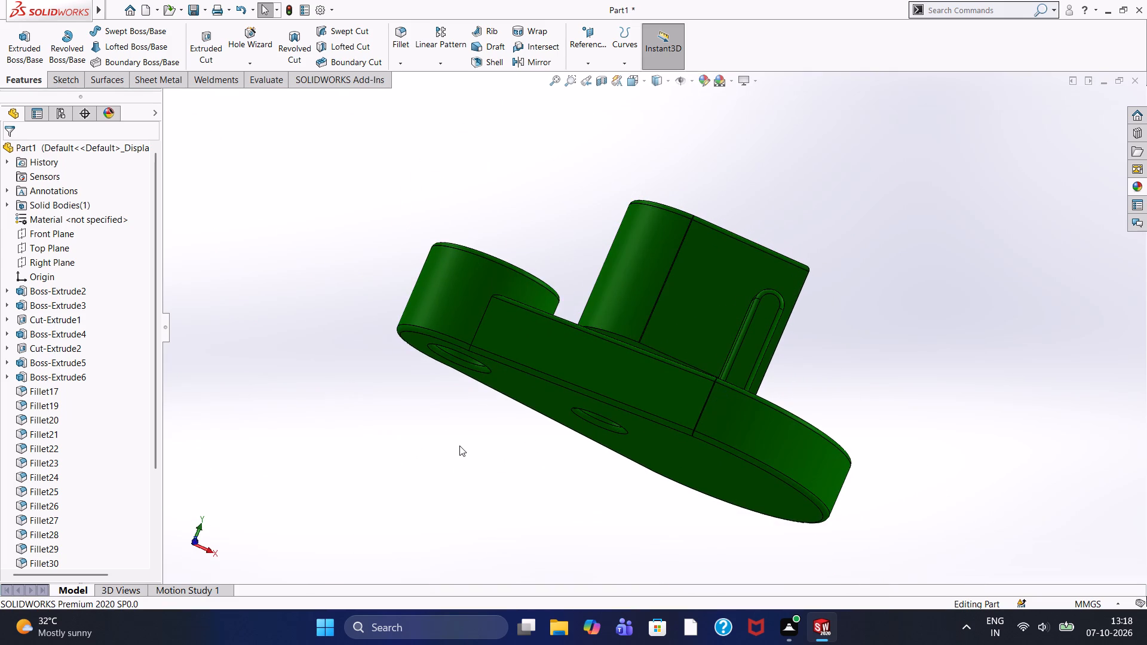
{"action": "middle_click_drag", "start_coordinate": [459, 446], "coordinate": [432, 475]}
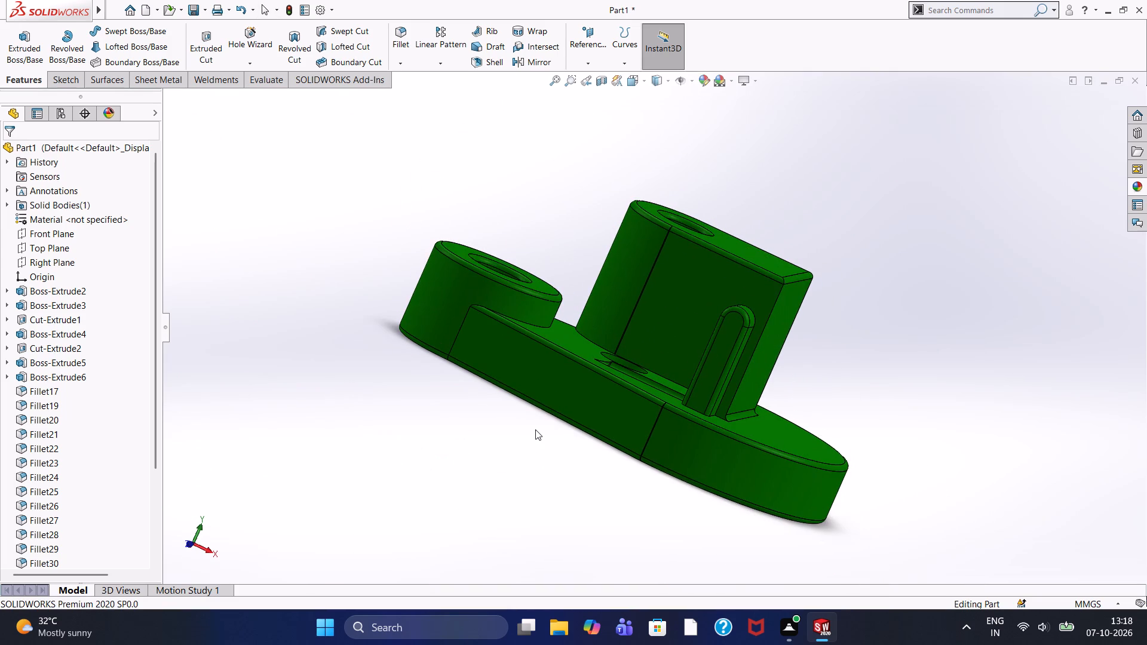
{"action": "scroll", "coordinate": [535, 429], "scroll_direction": "up", "scroll_amount": 5}
{"action": "scroll", "coordinate": [626, 340], "scroll_direction": "down", "scroll_amount": 5}
{"action": "scroll", "coordinate": [729, 320], "scroll_direction": "down", "scroll_amount": 11}
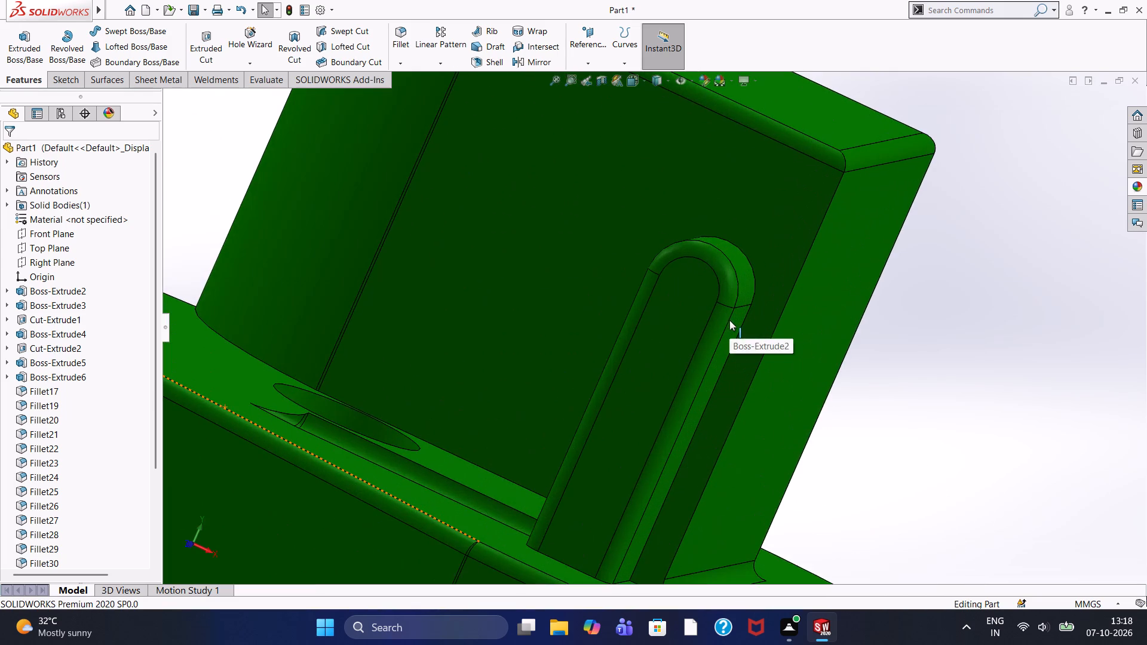
{"action": "middle_click_drag", "start_coordinate": [622, 429], "coordinate": [509, 361]}
{"action": "middle_click", "coordinate": [509, 361]}
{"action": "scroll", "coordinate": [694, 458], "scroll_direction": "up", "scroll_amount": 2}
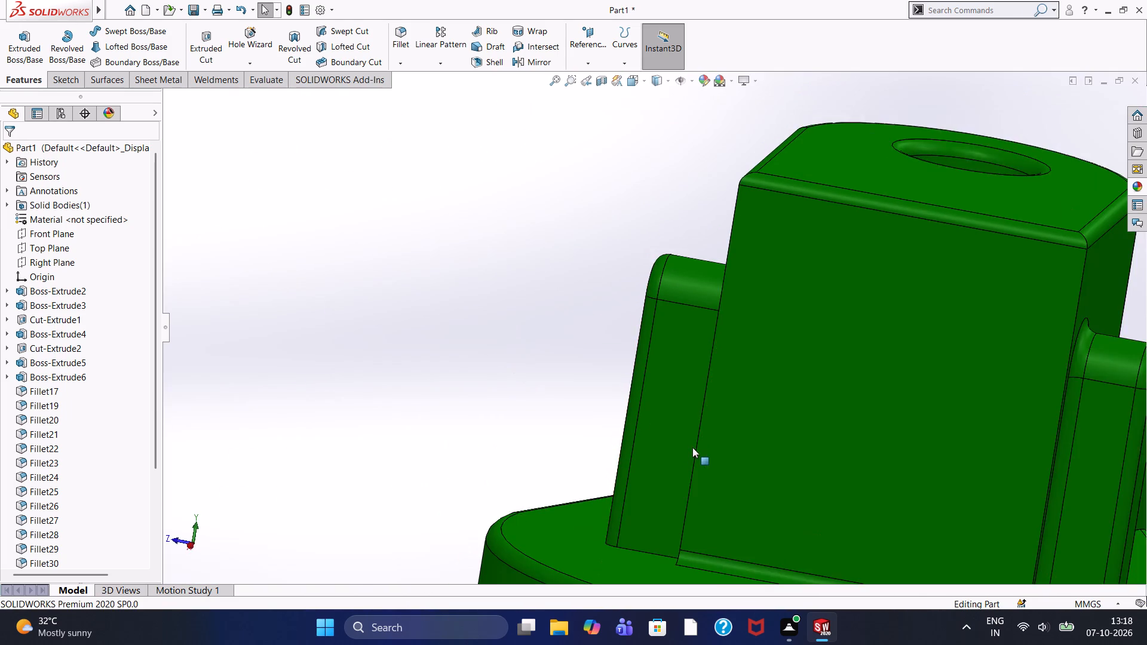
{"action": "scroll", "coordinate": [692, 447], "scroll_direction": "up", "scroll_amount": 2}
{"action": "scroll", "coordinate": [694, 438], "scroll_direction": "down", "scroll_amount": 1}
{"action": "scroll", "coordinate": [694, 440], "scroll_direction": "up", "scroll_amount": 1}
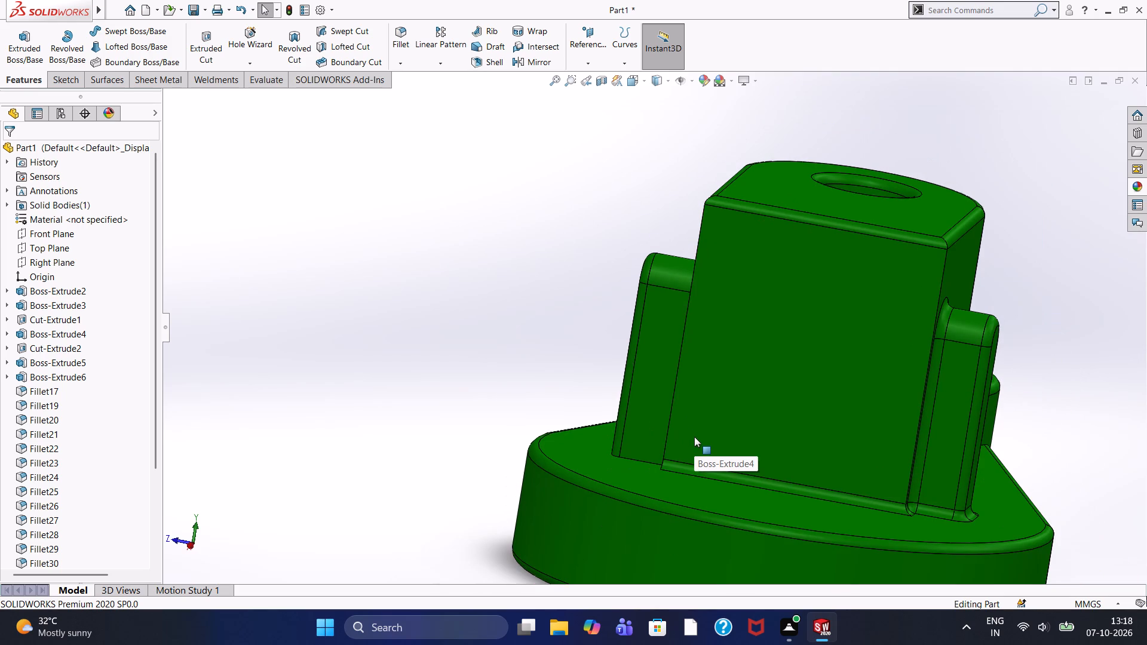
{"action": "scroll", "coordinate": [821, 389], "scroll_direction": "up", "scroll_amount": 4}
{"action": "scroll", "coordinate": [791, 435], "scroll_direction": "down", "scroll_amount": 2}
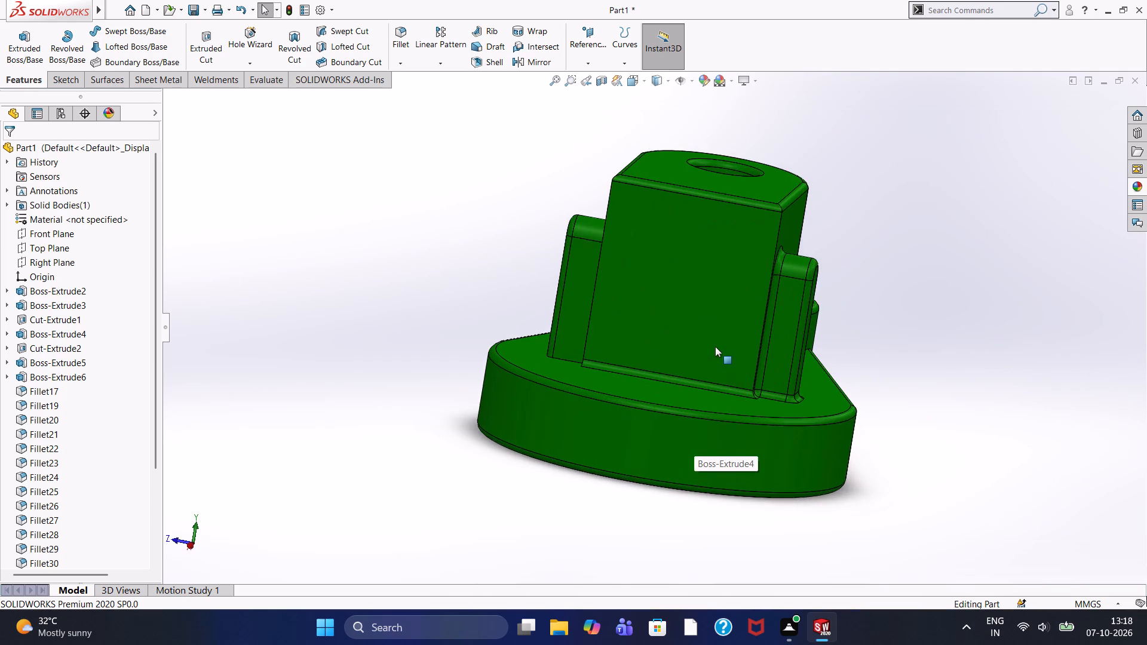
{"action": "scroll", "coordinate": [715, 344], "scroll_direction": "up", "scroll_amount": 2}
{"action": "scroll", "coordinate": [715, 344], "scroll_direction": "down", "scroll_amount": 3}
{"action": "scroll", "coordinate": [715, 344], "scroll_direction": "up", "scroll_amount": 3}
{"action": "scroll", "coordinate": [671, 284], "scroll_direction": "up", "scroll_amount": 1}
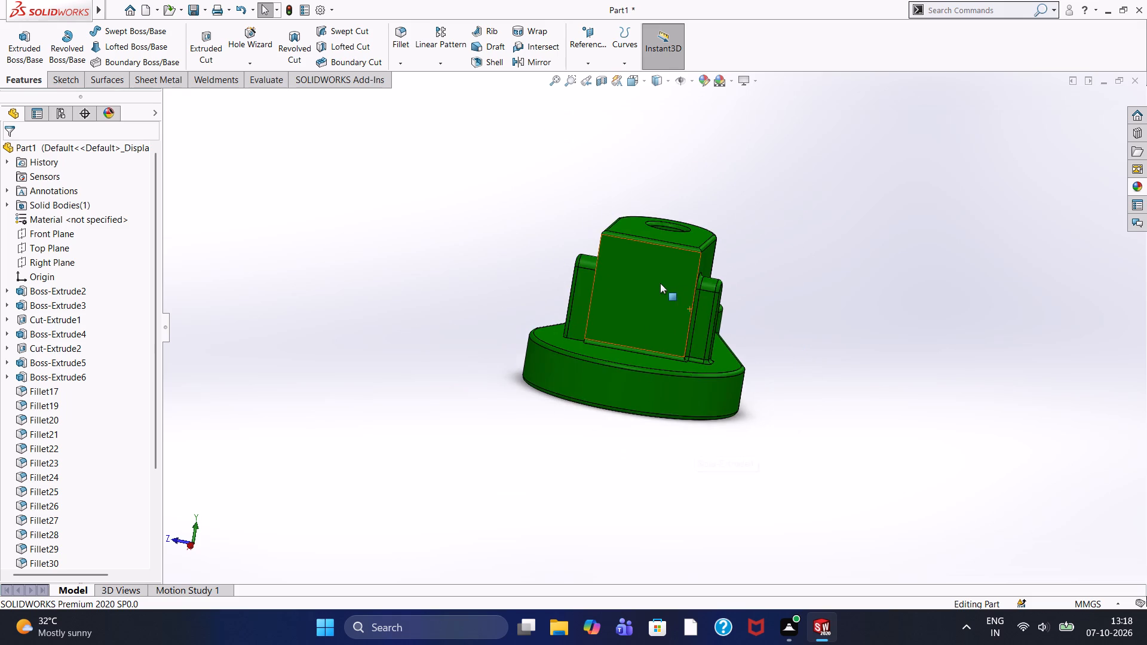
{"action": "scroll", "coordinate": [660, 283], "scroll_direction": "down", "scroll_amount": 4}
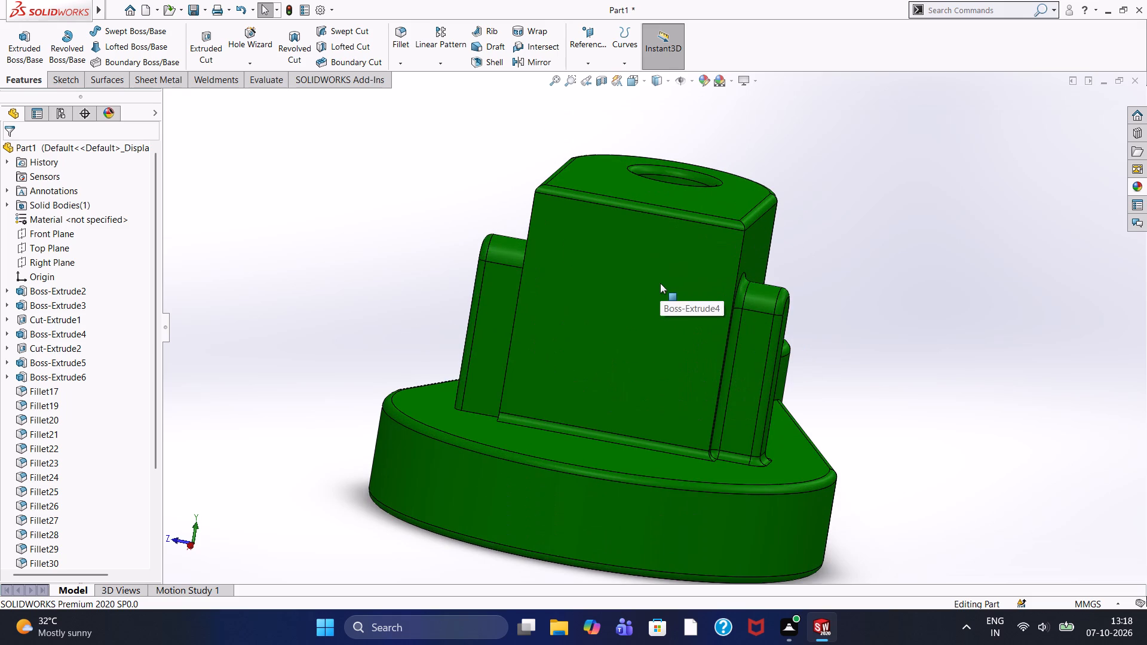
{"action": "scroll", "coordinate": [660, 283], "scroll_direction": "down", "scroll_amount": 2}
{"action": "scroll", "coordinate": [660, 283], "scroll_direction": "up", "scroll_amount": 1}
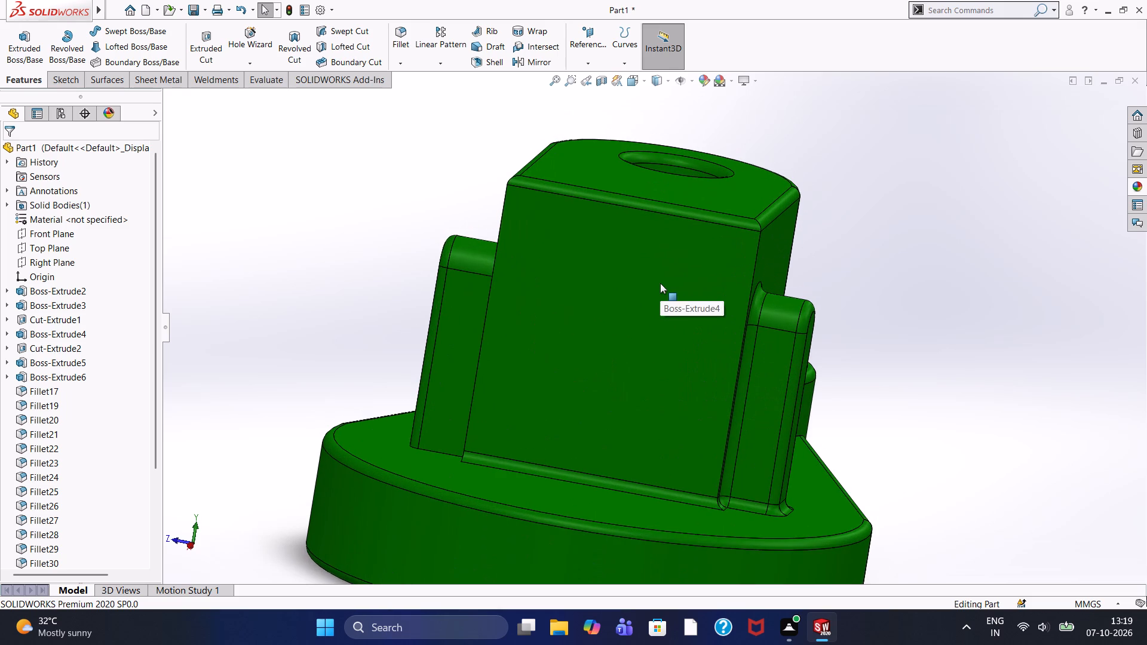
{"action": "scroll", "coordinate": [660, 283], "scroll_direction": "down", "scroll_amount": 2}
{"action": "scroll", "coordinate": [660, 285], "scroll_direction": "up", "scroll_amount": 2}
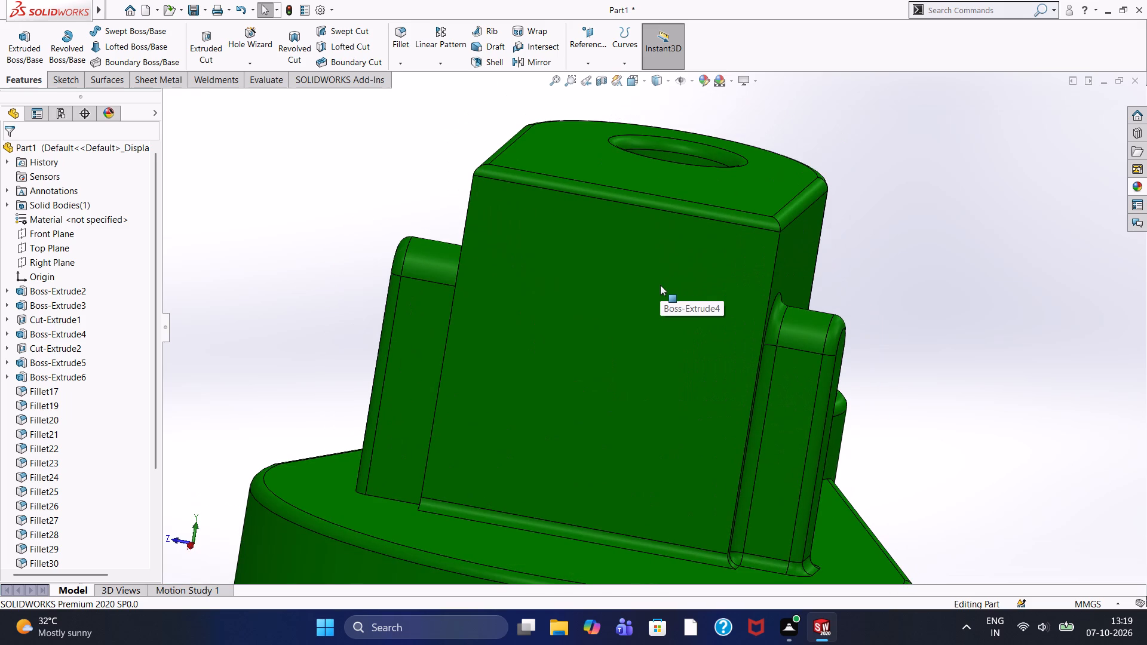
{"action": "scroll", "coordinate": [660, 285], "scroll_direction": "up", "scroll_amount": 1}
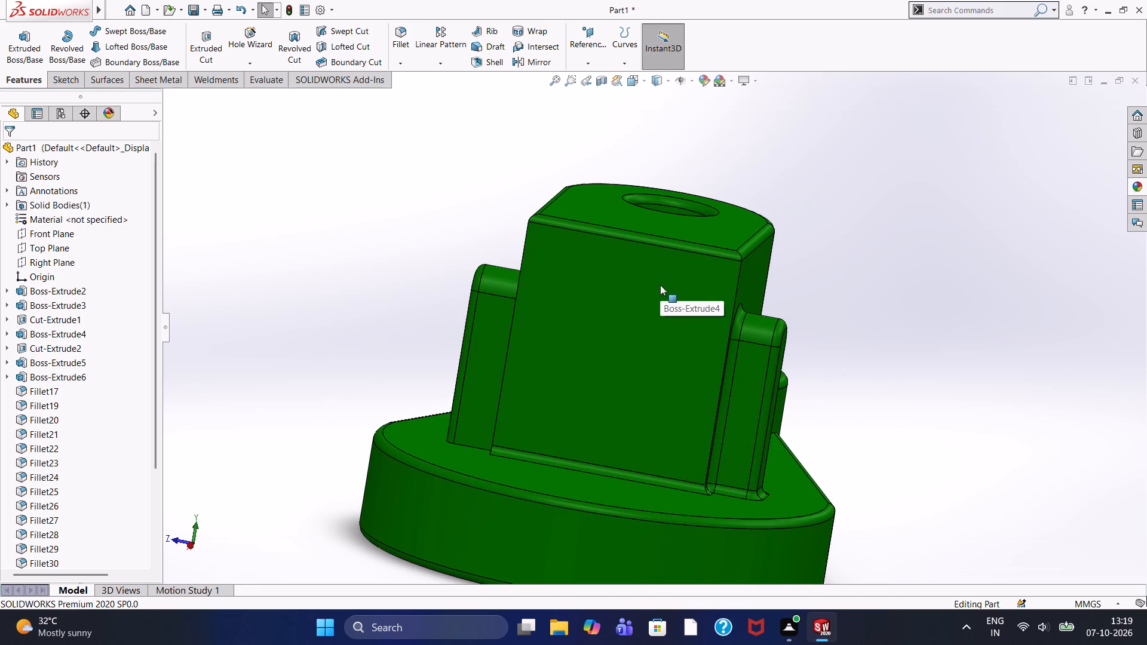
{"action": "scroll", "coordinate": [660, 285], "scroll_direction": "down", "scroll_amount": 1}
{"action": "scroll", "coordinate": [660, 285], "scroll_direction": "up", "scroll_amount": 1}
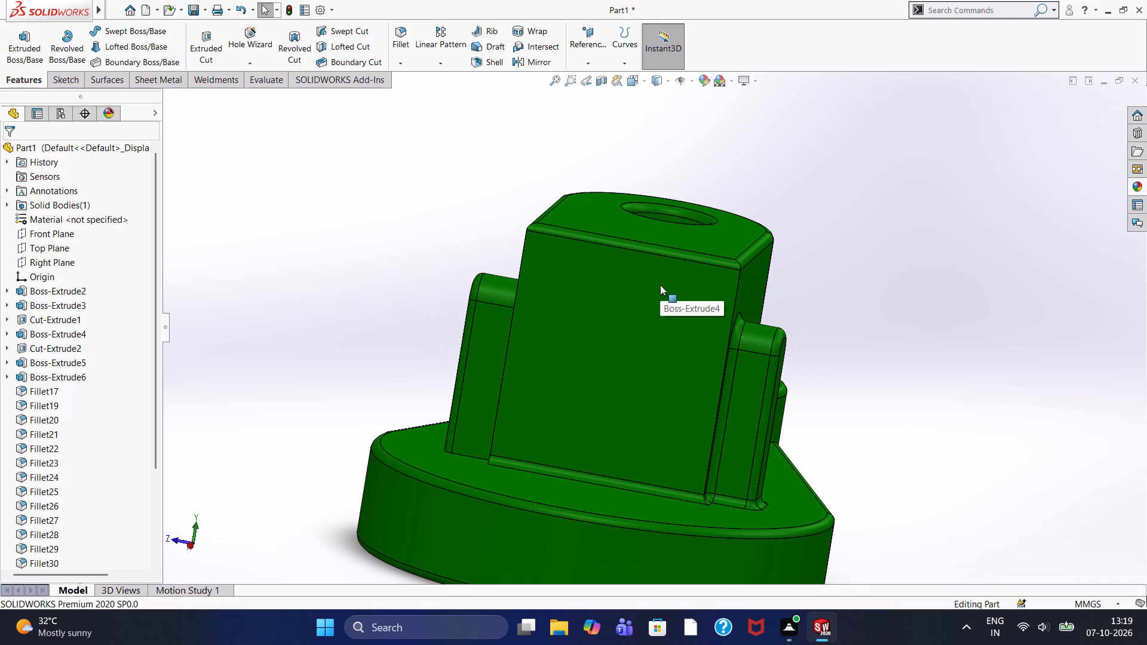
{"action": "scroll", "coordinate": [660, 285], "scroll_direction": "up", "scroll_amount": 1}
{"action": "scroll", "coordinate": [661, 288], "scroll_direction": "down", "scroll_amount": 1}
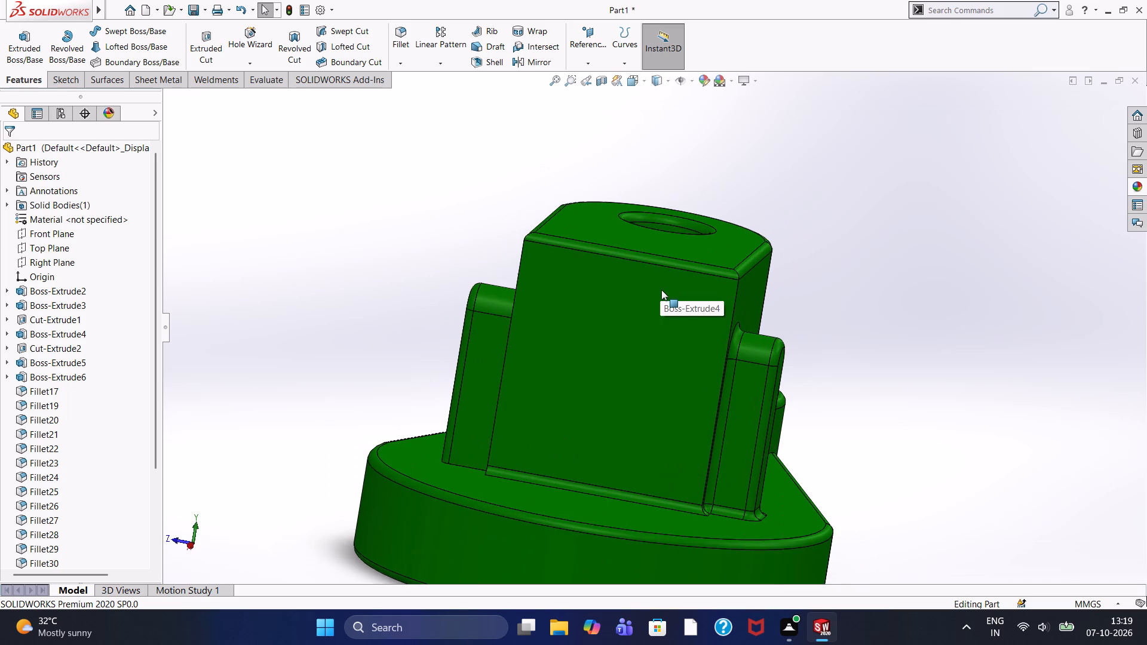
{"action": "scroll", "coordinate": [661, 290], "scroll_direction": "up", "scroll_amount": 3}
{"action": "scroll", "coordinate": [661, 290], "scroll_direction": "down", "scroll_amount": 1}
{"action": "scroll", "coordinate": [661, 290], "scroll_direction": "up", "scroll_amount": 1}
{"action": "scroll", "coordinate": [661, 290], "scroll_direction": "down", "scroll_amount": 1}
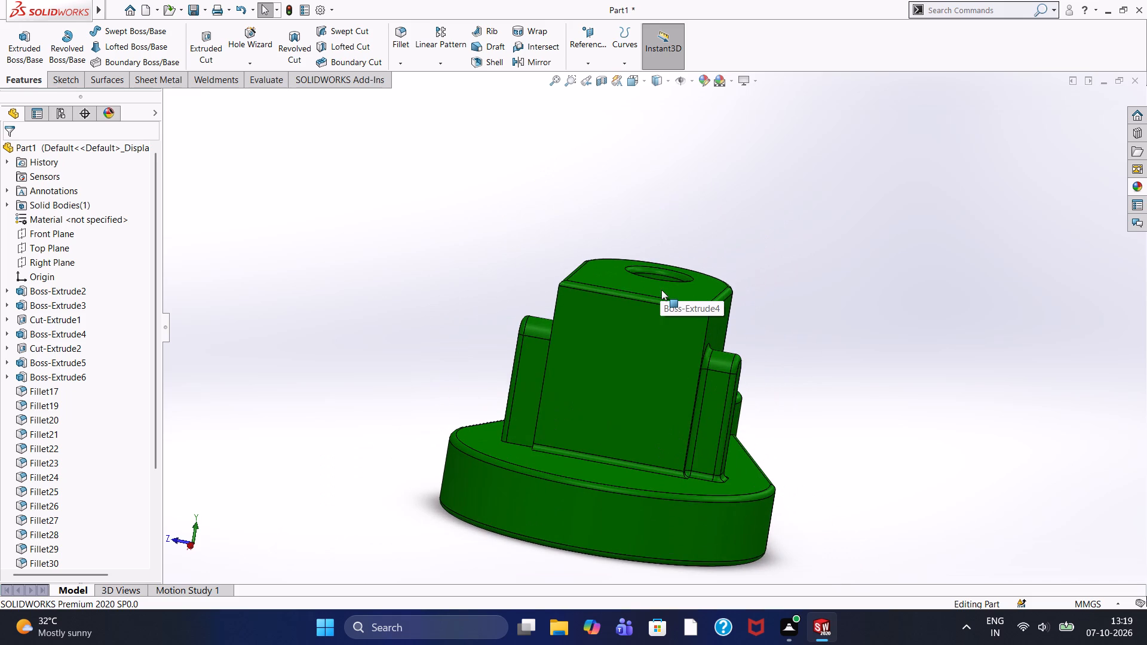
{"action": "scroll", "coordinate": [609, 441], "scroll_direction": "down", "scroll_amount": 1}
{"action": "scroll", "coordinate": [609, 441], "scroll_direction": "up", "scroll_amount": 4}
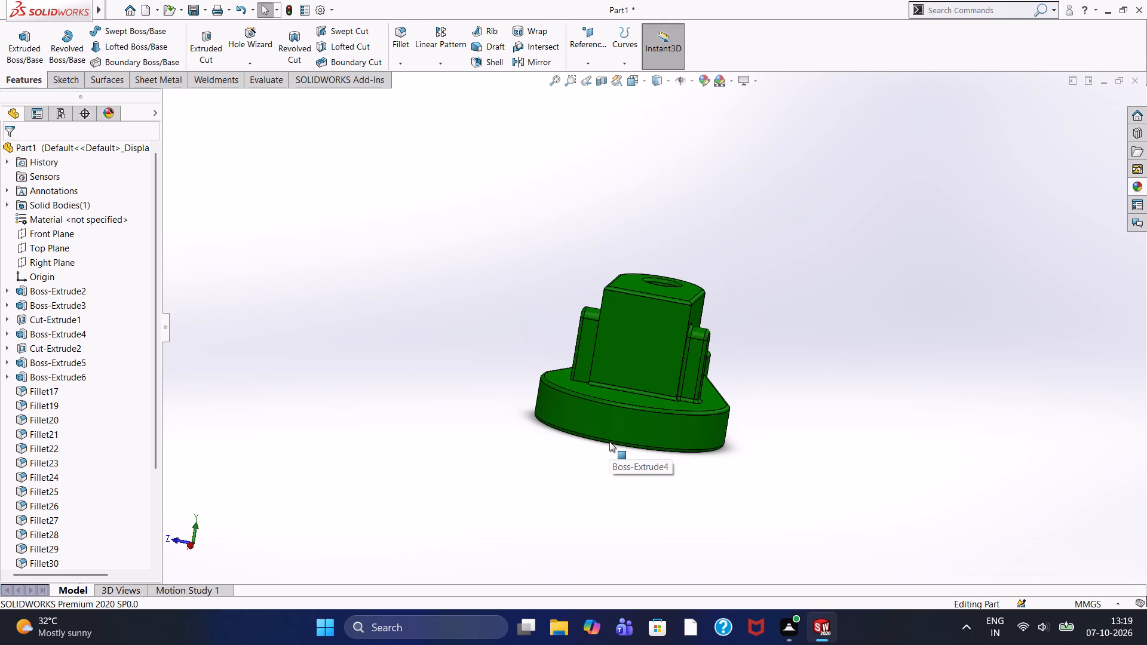
Delete the 2 mm fillet running along the tall boss's long side at the base plate, next to the rib.
{"action": "middle_click_drag", "start_coordinate": [571, 480], "coordinate": [711, 523]}
{"action": "middle_click_drag", "start_coordinate": [668, 520], "coordinate": [667, 536]}
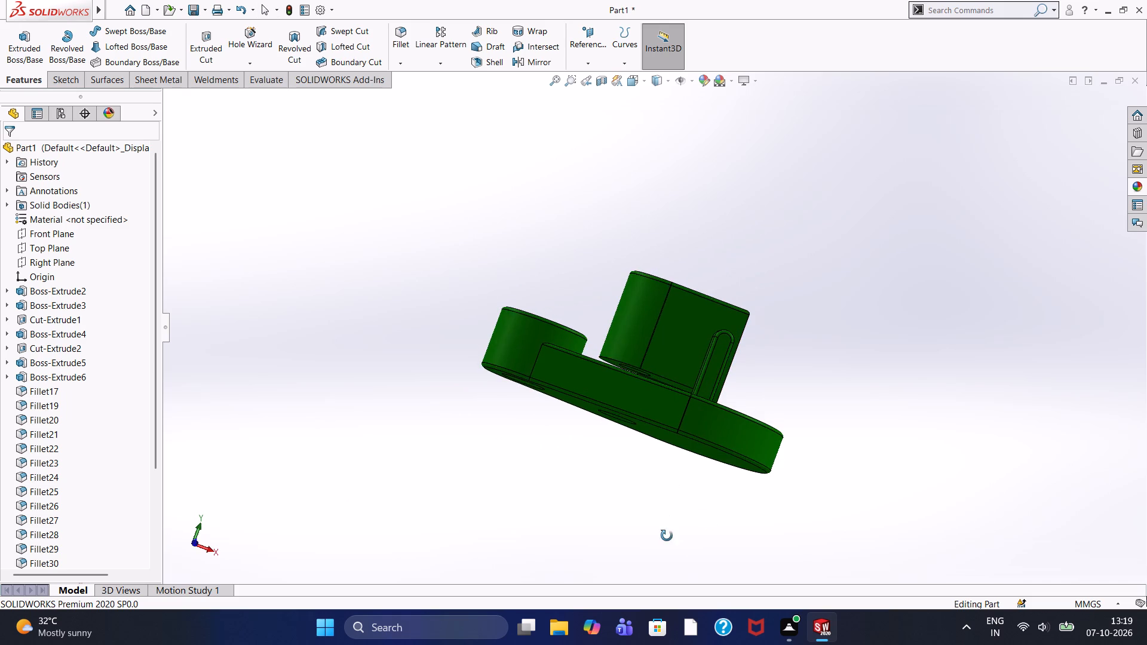
{"action": "middle_click_drag", "start_coordinate": [667, 536], "coordinate": [667, 542]}
{"action": "middle_click_drag", "start_coordinate": [628, 461], "coordinate": [652, 548]}
{"action": "scroll", "coordinate": [643, 495], "scroll_direction": "down", "scroll_amount": 4}
{"action": "middle_click_drag", "start_coordinate": [579, 483], "coordinate": [625, 459]}
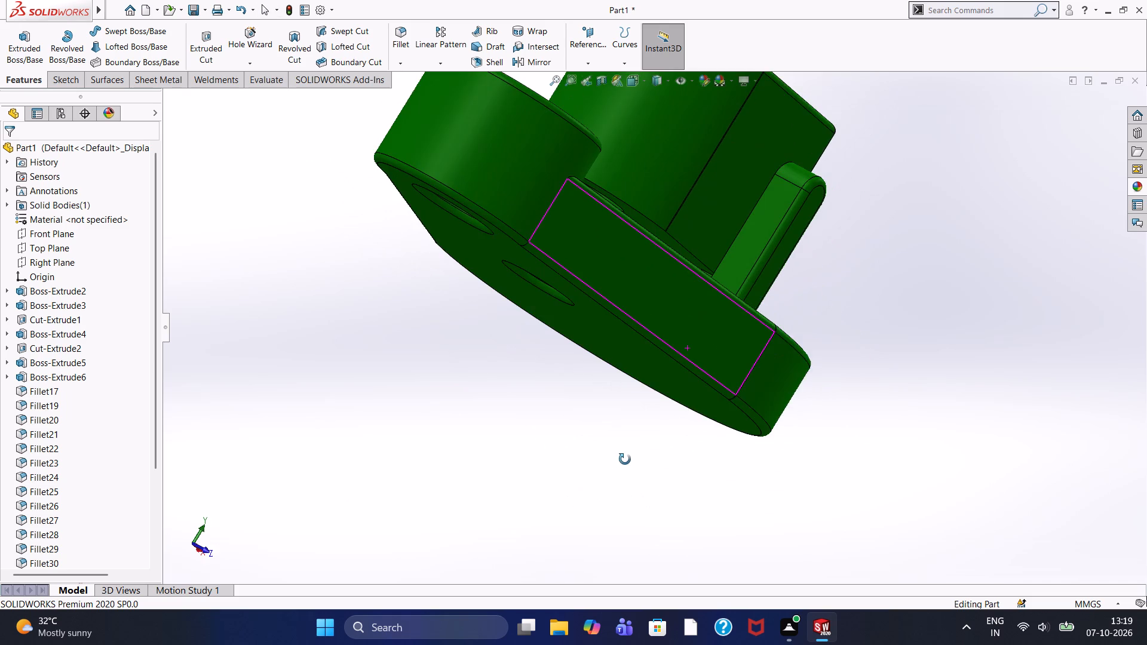
{"action": "middle_click_drag", "start_coordinate": [625, 459], "coordinate": [596, 438]}
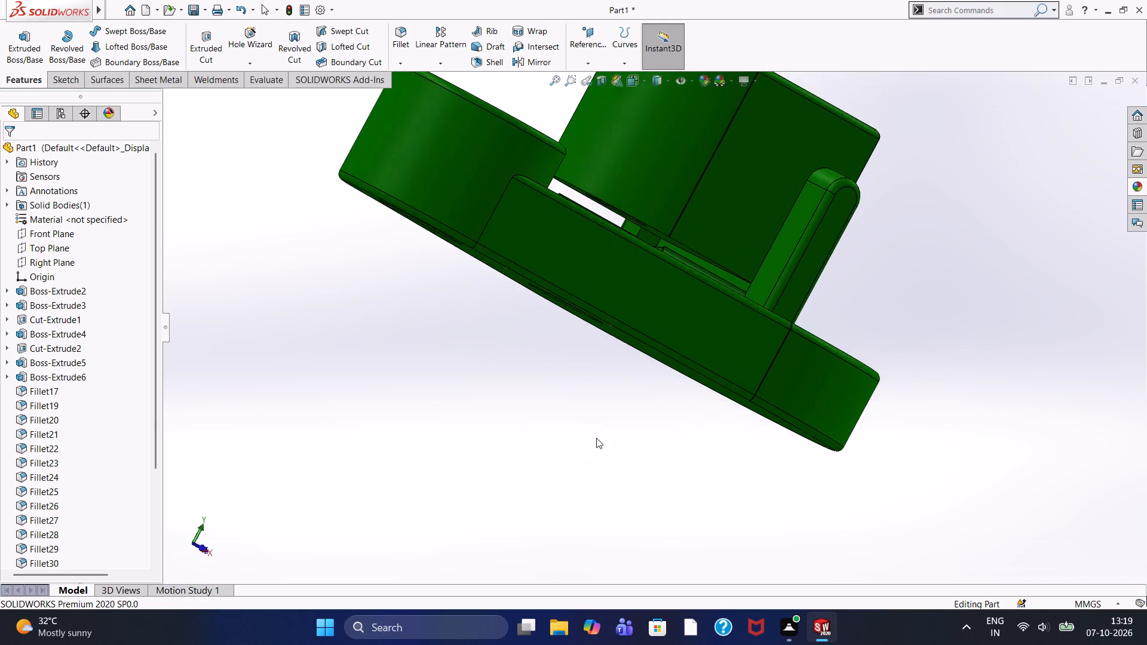
{"action": "scroll", "coordinate": [596, 438], "scroll_direction": "up", "scroll_amount": 1}
{"action": "scroll", "coordinate": [676, 277], "scroll_direction": "down", "scroll_amount": 13}
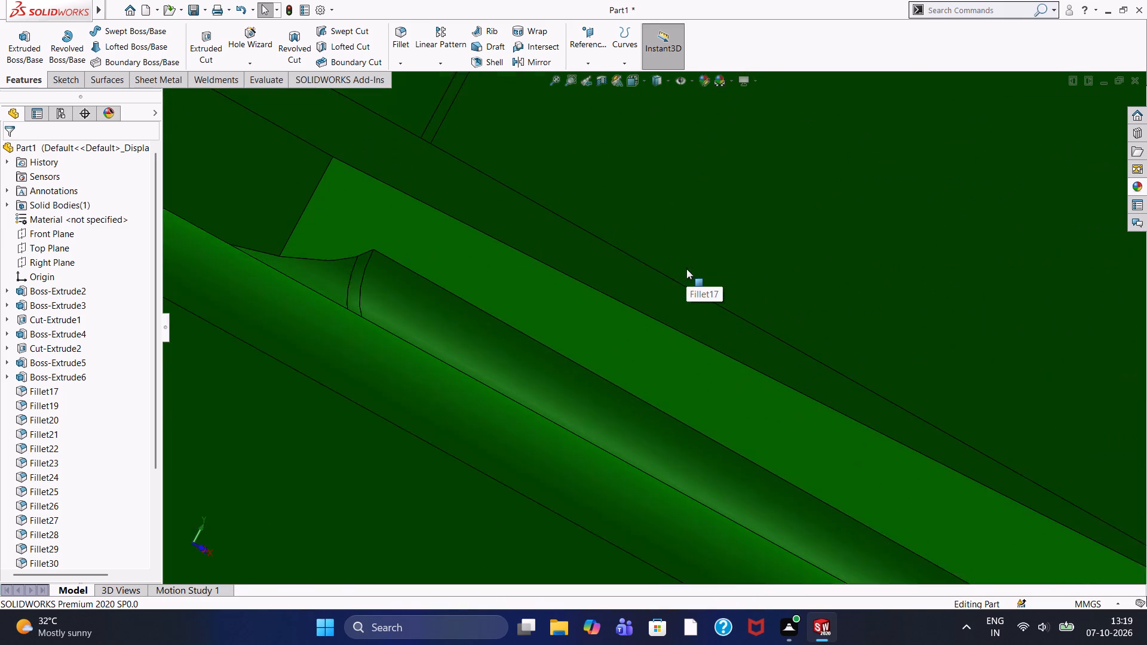
{"action": "scroll", "coordinate": [686, 269], "scroll_direction": "down", "scroll_amount": 2}
{"action": "left_click", "coordinate": [471, 364]}
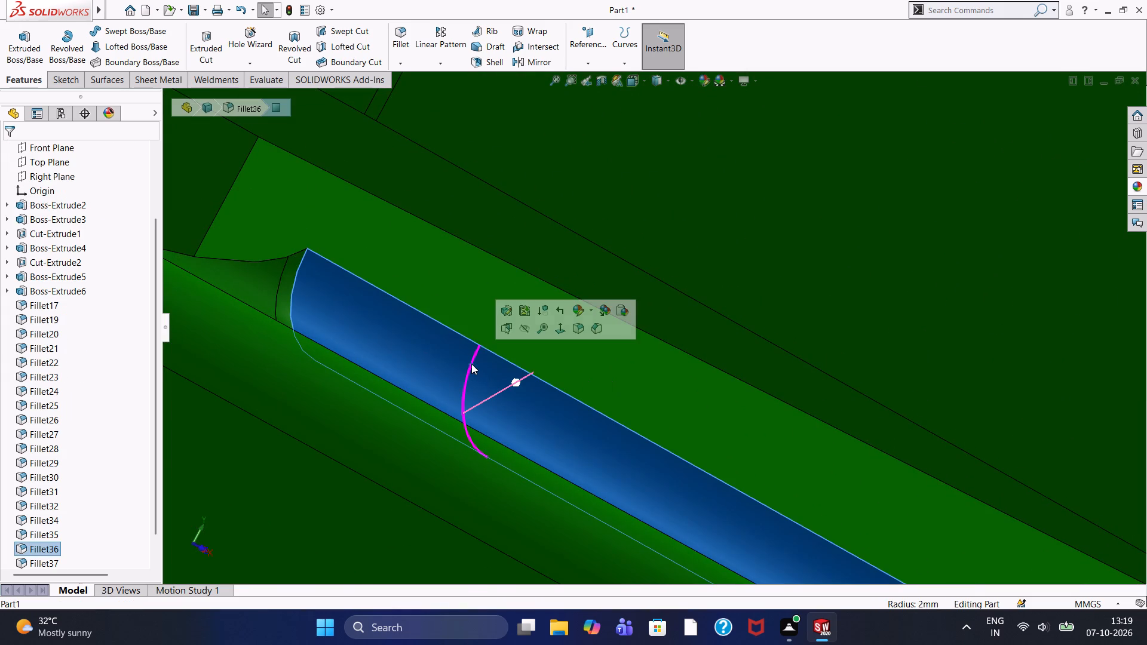
{"action": "right_click", "coordinate": [468, 364]}
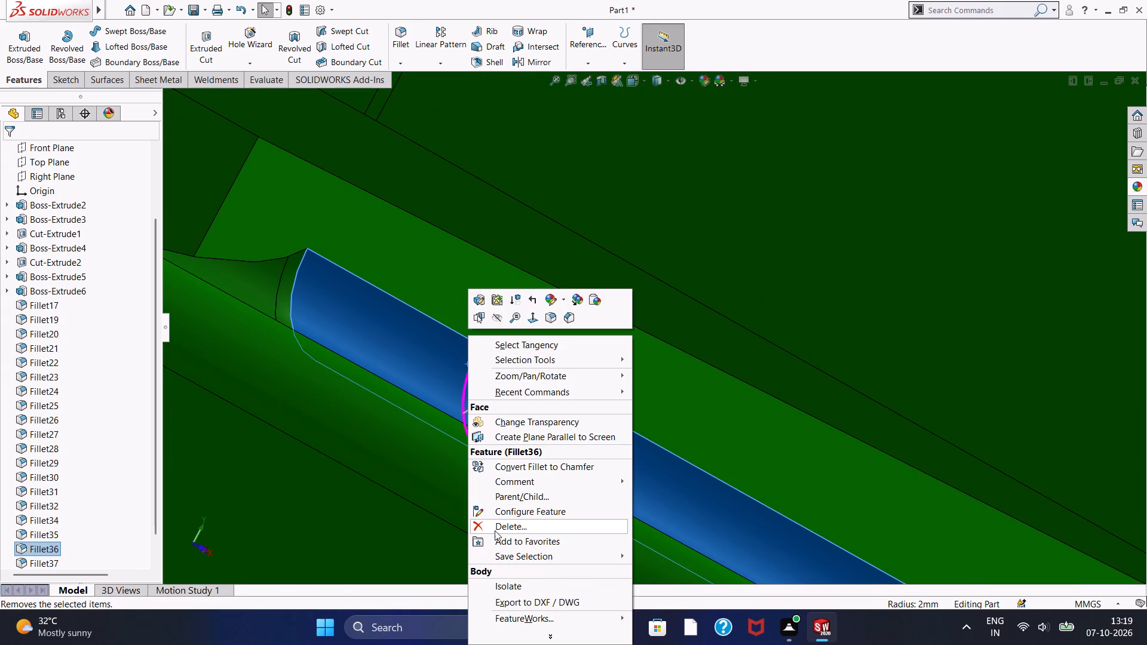
{"action": "left_click", "coordinate": [495, 530]}
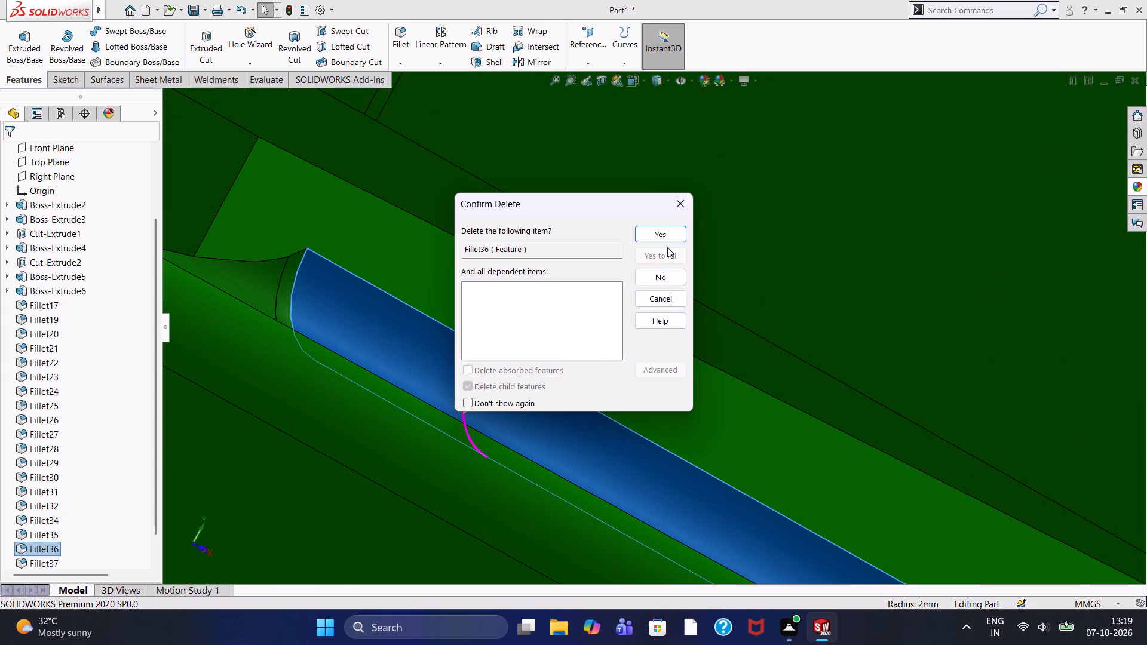
{"action": "left_click", "coordinate": [667, 238]}
Delete the fillet along the foot of the tall boss's flat end face, together with its dependent cut and sketch.
{"action": "scroll", "coordinate": [671, 245], "scroll_direction": "up", "scroll_amount": 8}
{"action": "middle_click_drag", "start_coordinate": [750, 394], "coordinate": [603, 389]}
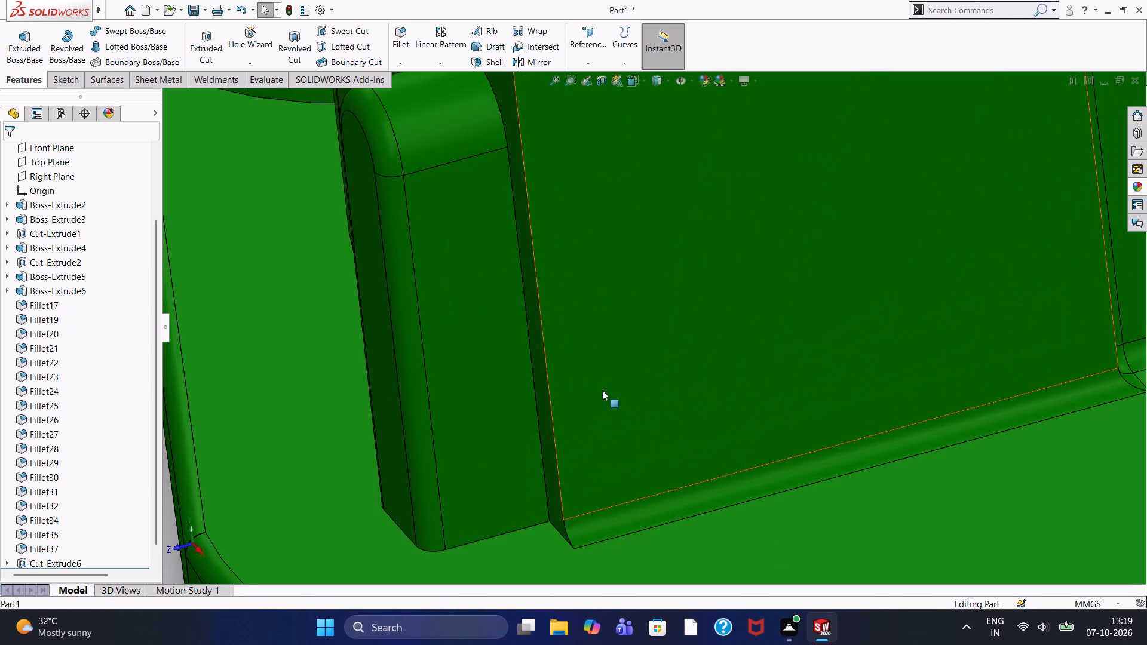
{"action": "right_click", "coordinate": [774, 487]}
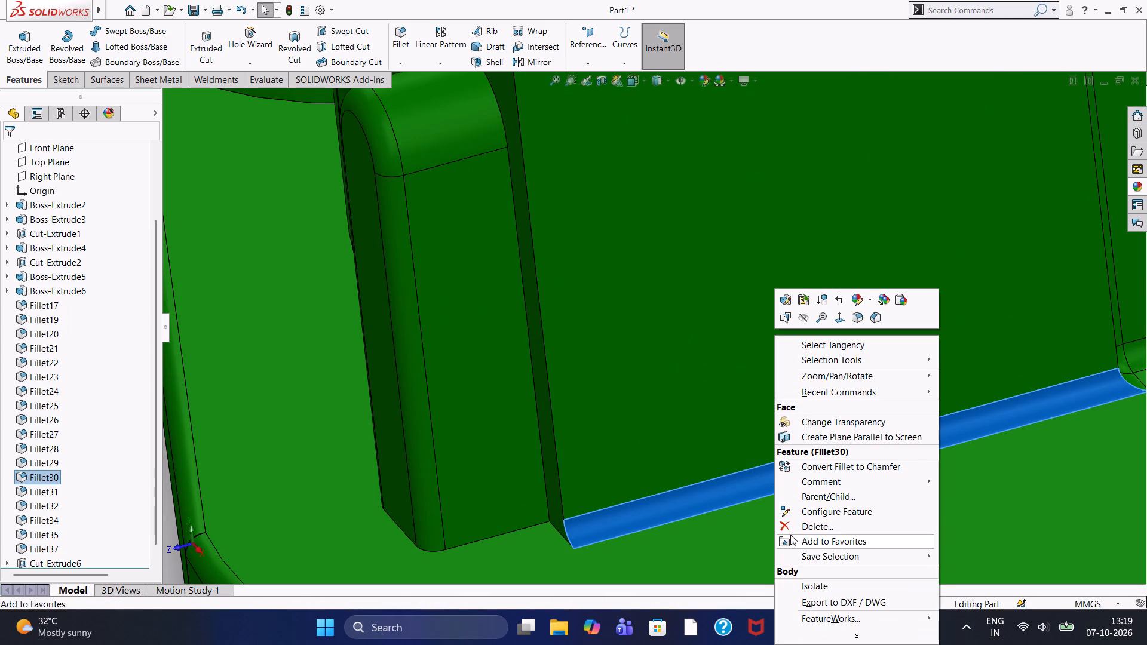
{"action": "left_click", "coordinate": [794, 532]}
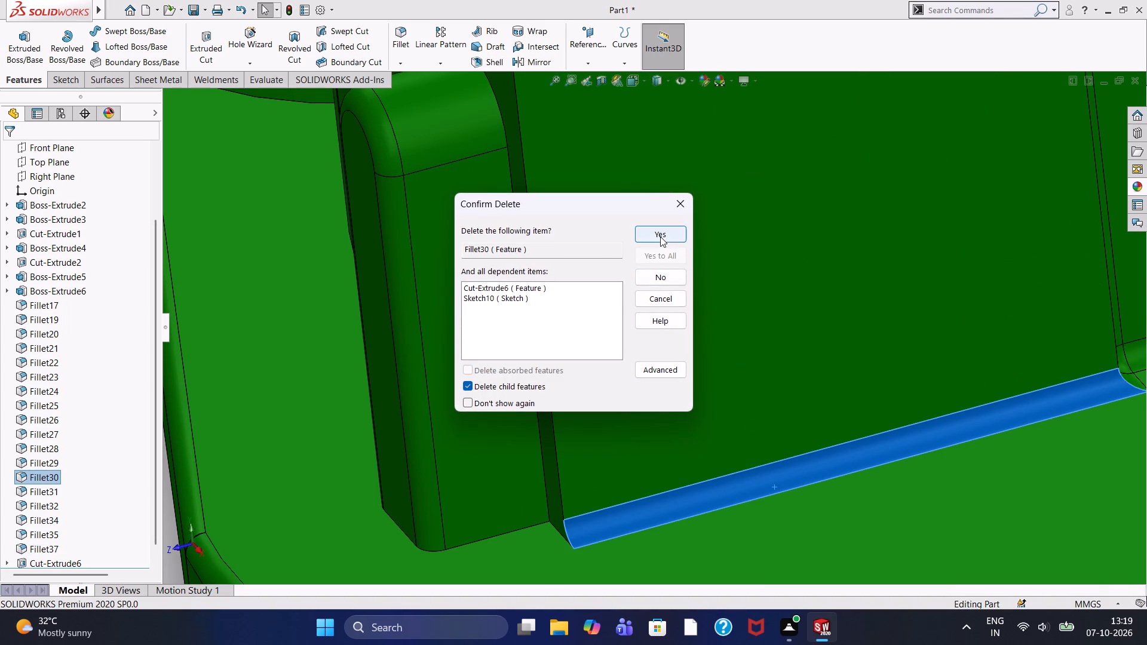
{"action": "left_click", "coordinate": [660, 236]}
{"action": "scroll", "coordinate": [679, 508], "scroll_direction": "up", "scroll_amount": 4}
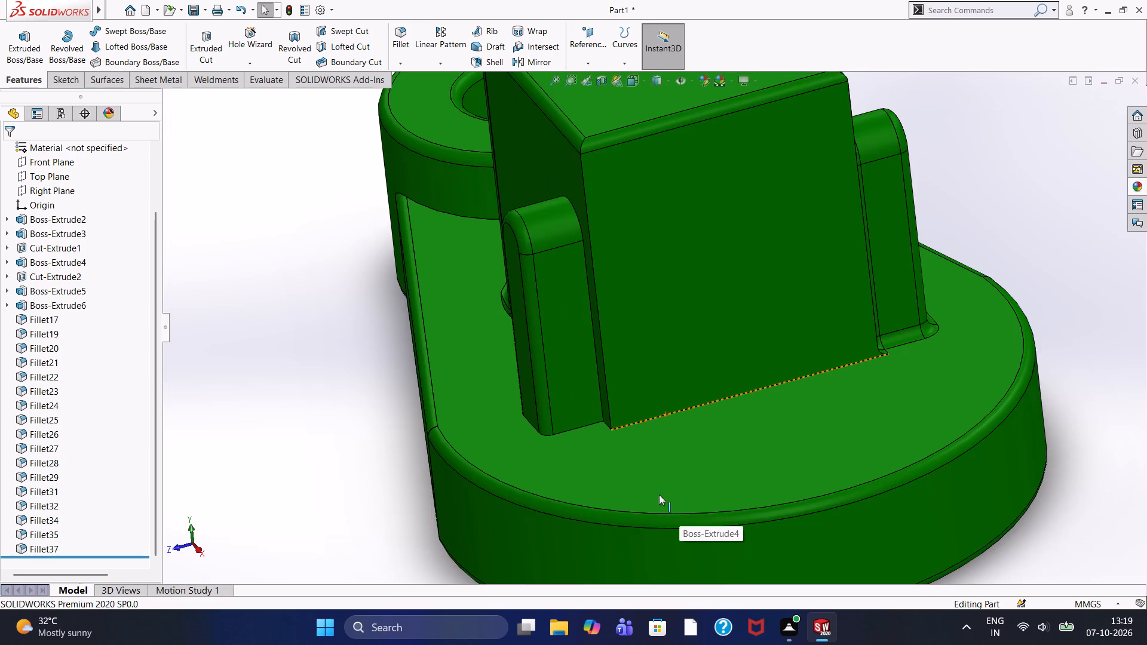
{"action": "middle_click_drag", "start_coordinate": [659, 494], "coordinate": [694, 514]}
{"action": "middle_click_drag", "start_coordinate": [585, 484], "coordinate": [634, 521]}
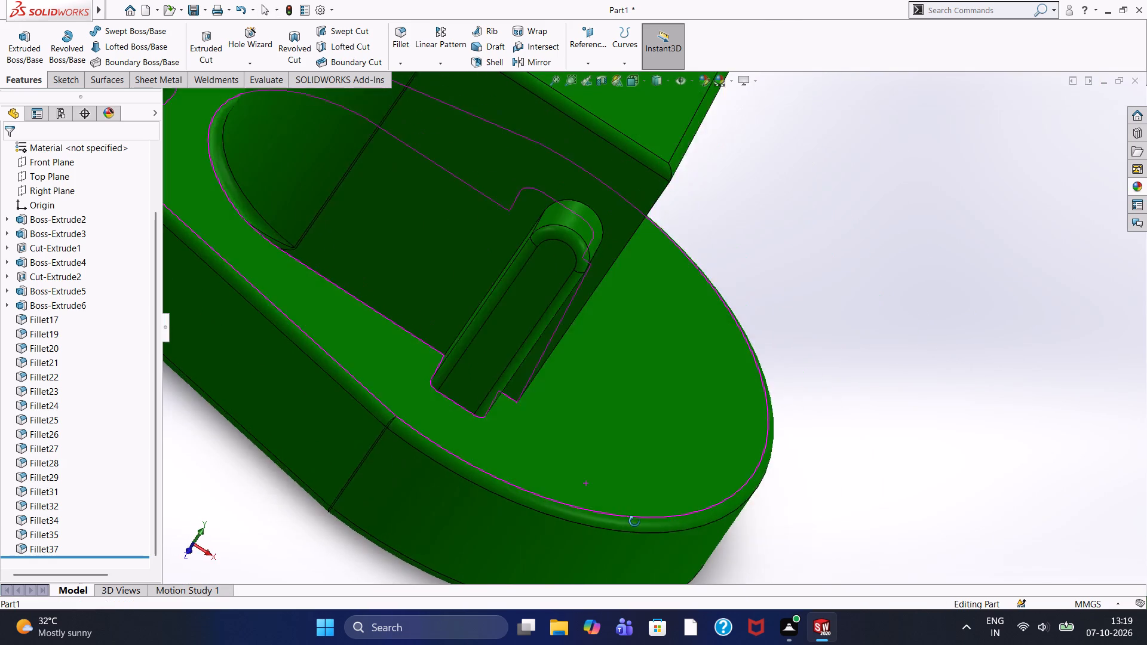
Delete the fillet around the rounded end of the tall boss's foot, where it meets the base plate.
{"action": "middle_click_drag", "start_coordinate": [634, 521], "coordinate": [650, 542]}
{"action": "scroll", "coordinate": [504, 422], "scroll_direction": "up", "scroll_amount": 1}
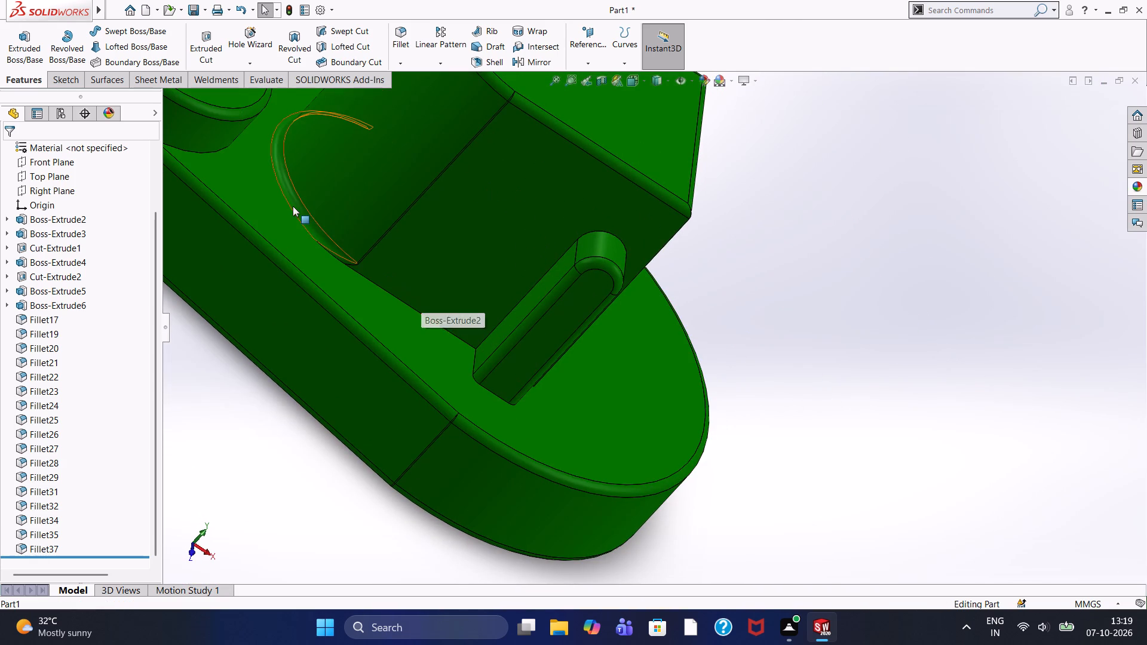
{"action": "right_click", "coordinate": [293, 206]}
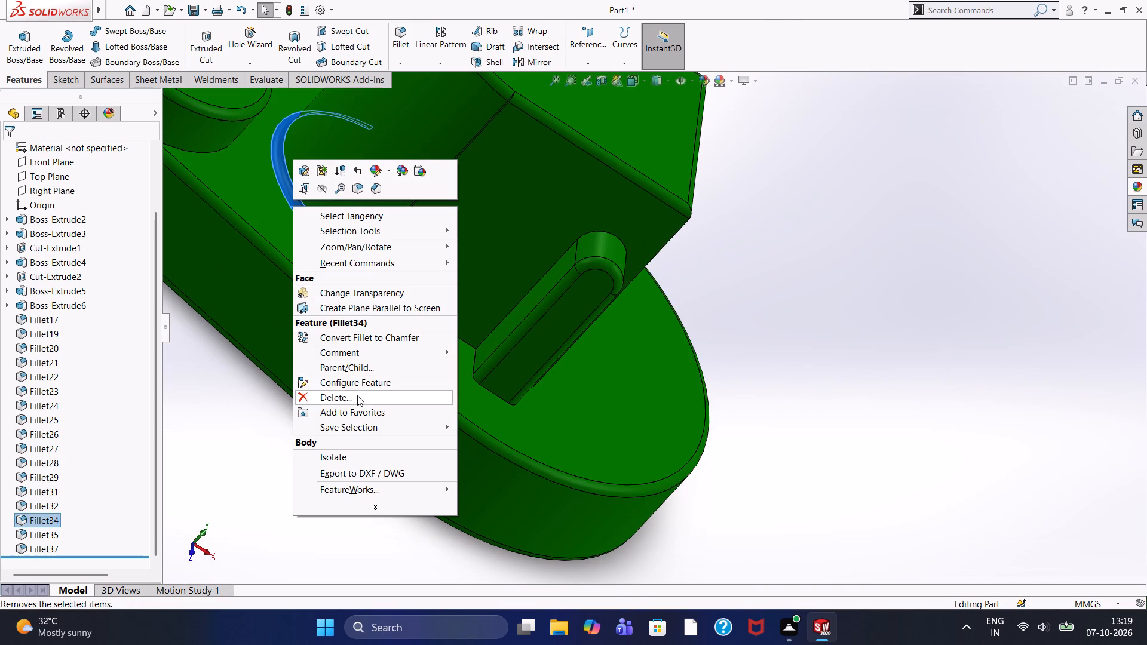
{"action": "left_click", "coordinate": [357, 395]}
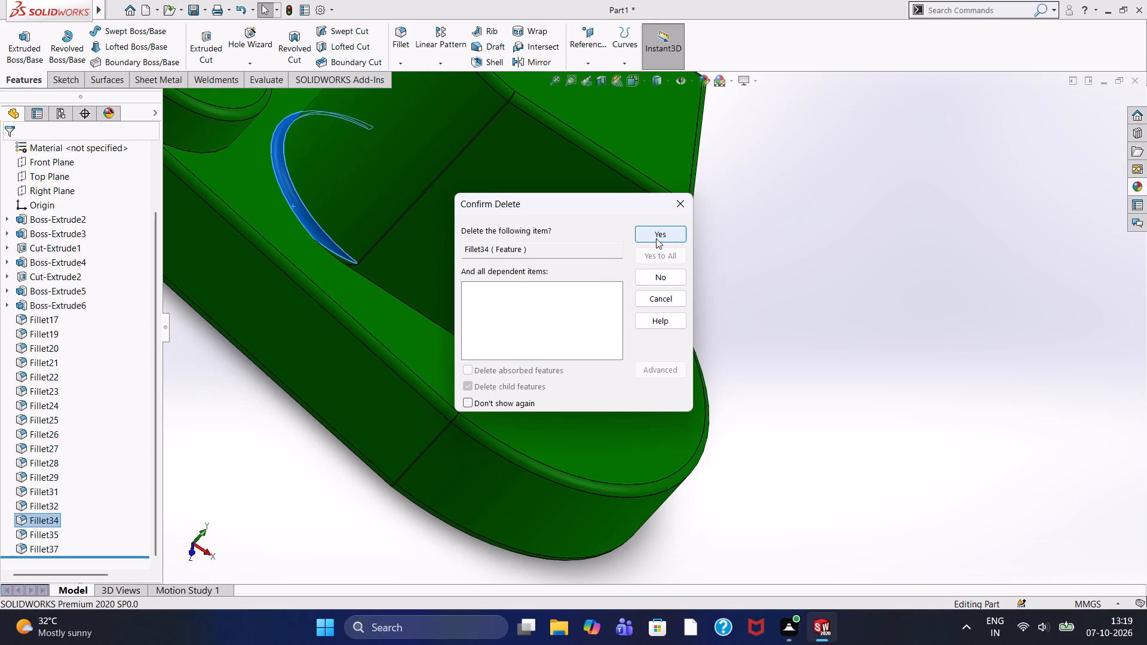
{"action": "left_click", "coordinate": [656, 237]}
Delete the fillet along the tall boss's straight long side at the base plate, between the rounded end and the rib.
{"action": "middle_click", "coordinate": [394, 496]}
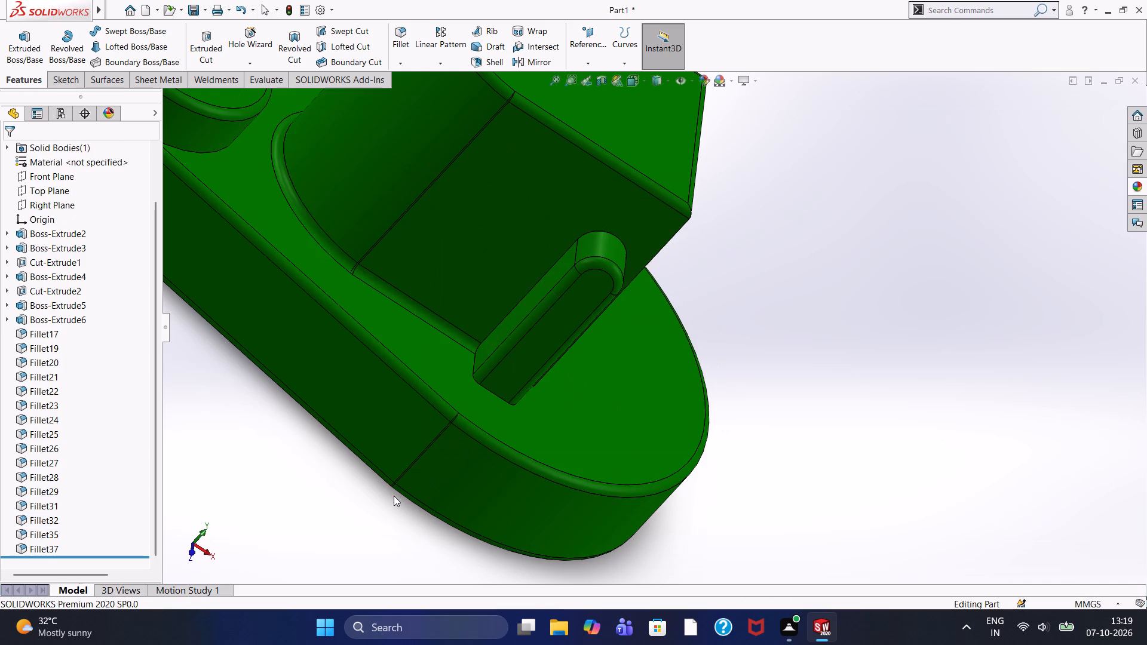
{"action": "right_click", "coordinate": [423, 313]}
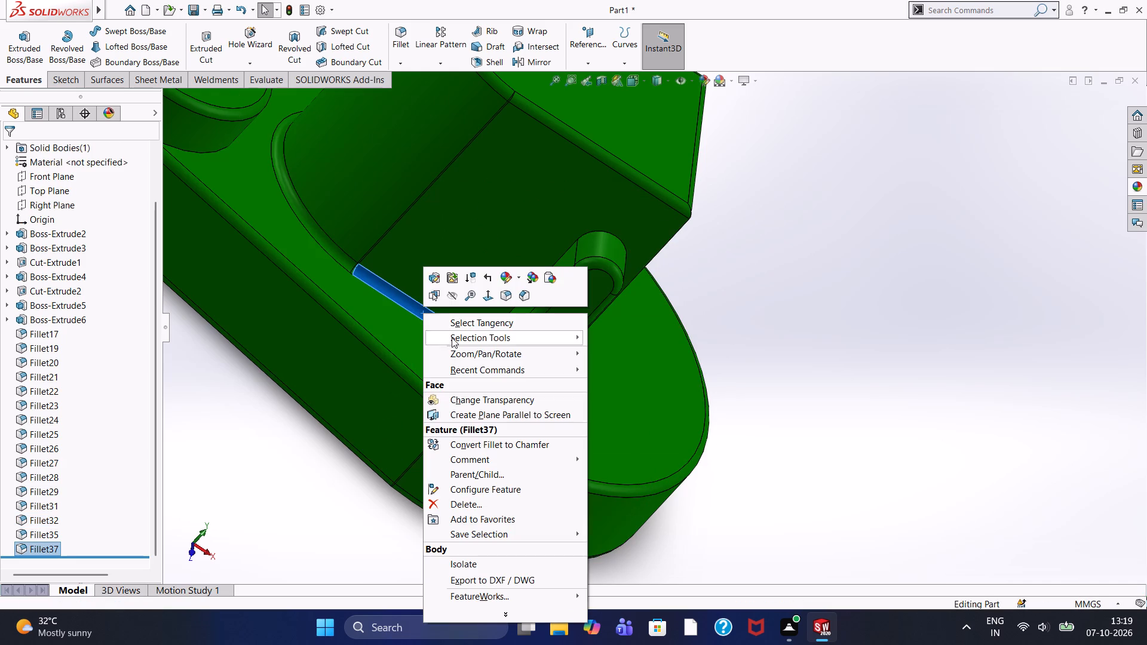
{"action": "left_click", "coordinate": [449, 508]}
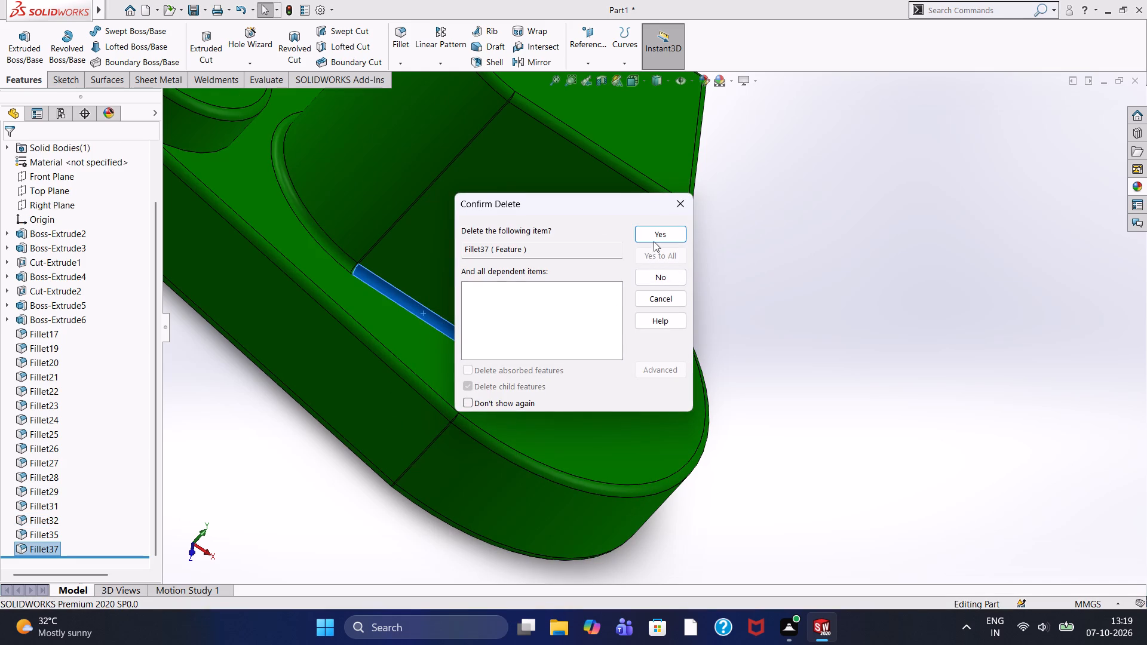
{"action": "left_click", "coordinate": [656, 235]}
Start a sketch on the tall boss's flat end face and draw a 5 mm vertical line up from its lower corner at the base plate.
{"action": "scroll", "coordinate": [461, 279], "scroll_direction": "up", "scroll_amount": 1}
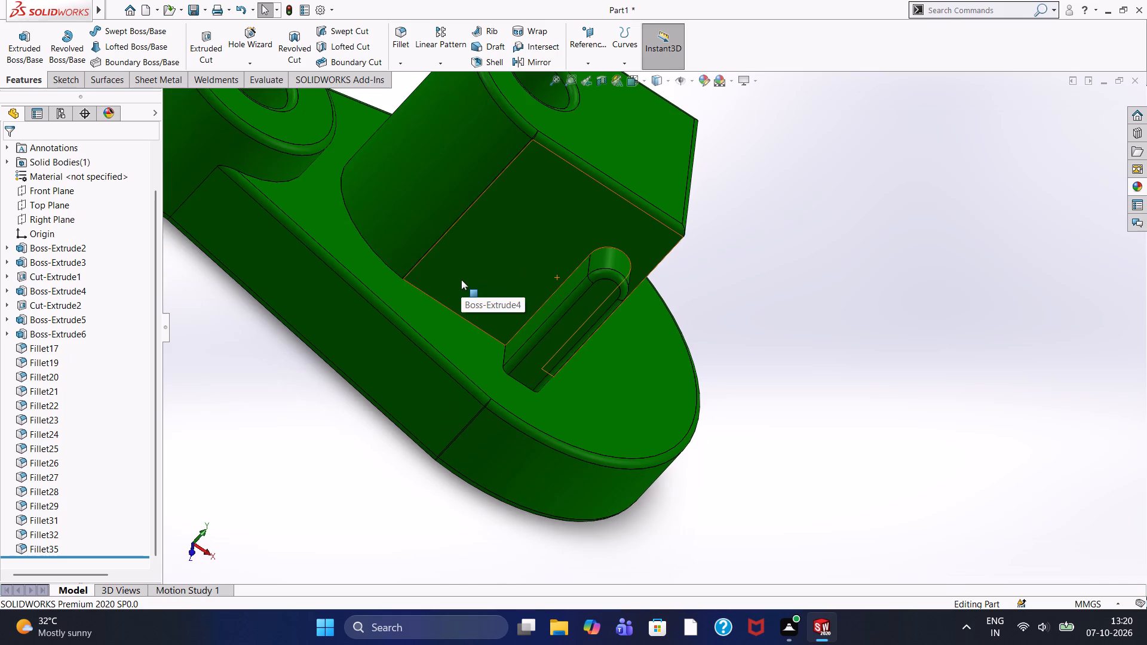
{"action": "scroll", "coordinate": [517, 274], "scroll_direction": "up", "scroll_amount": 4}
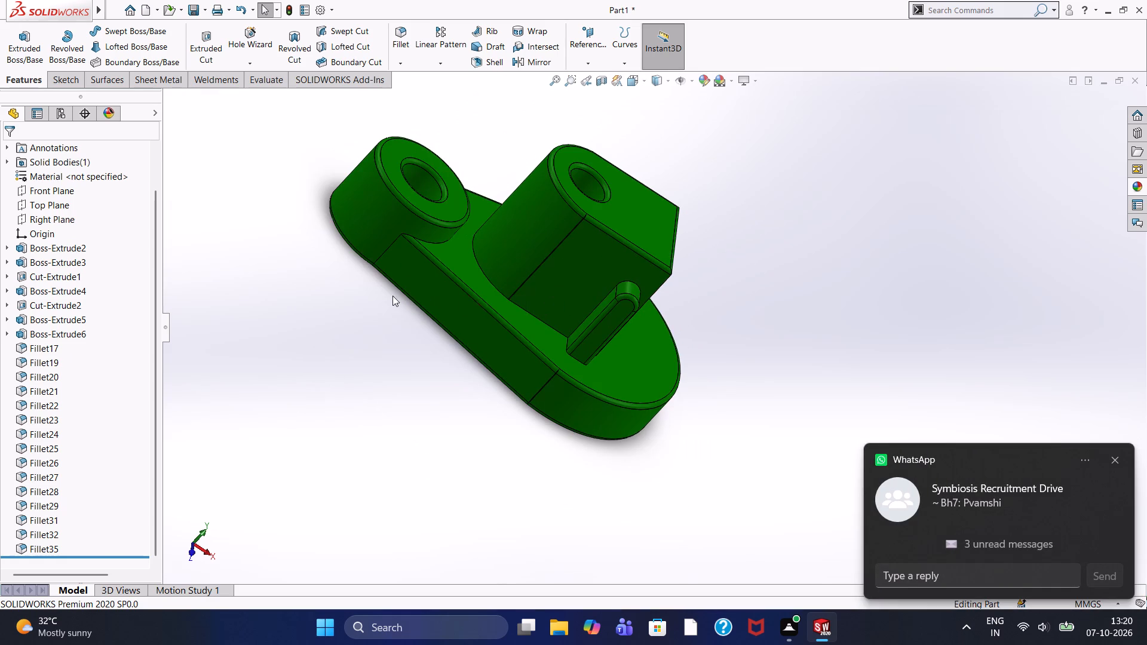
{"action": "middle_click_drag", "start_coordinate": [392, 296], "coordinate": [272, 230]}
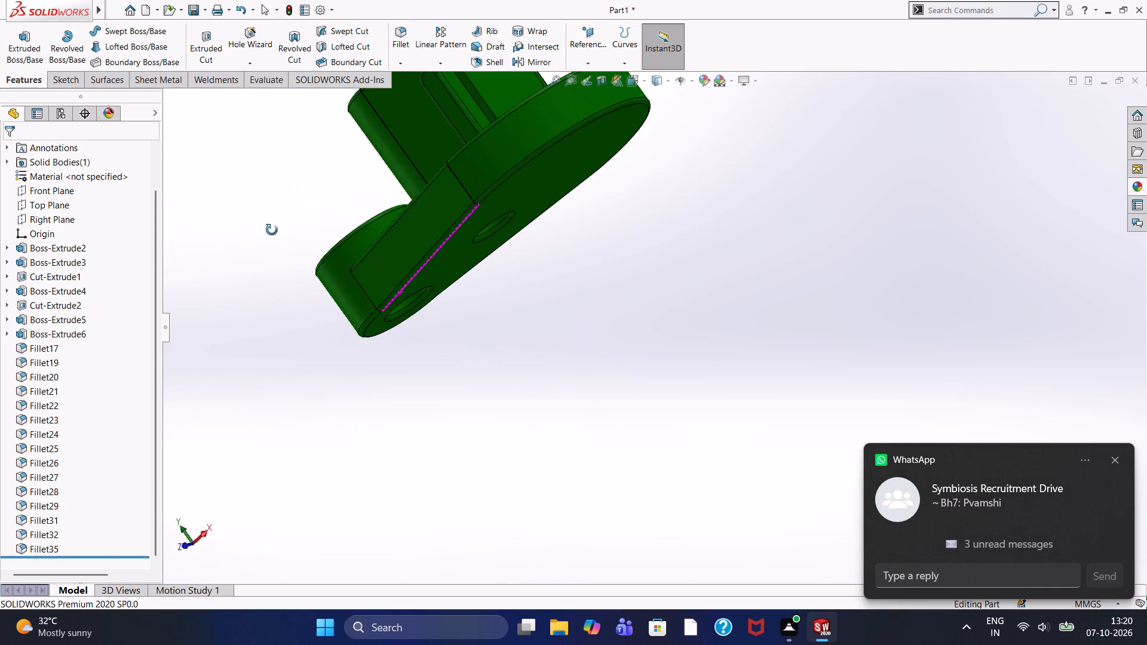
{"action": "middle_click_drag", "start_coordinate": [272, 230], "coordinate": [180, 388]}
{"action": "left_click", "coordinate": [298, 199]}
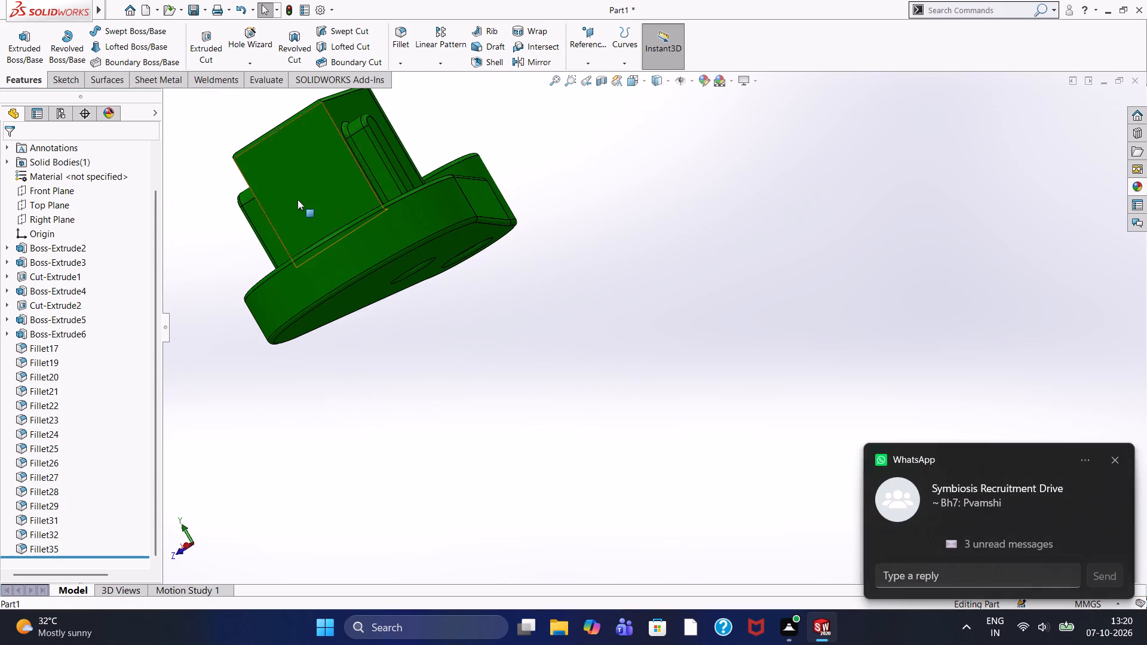
{"action": "left_click", "coordinate": [352, 166]}
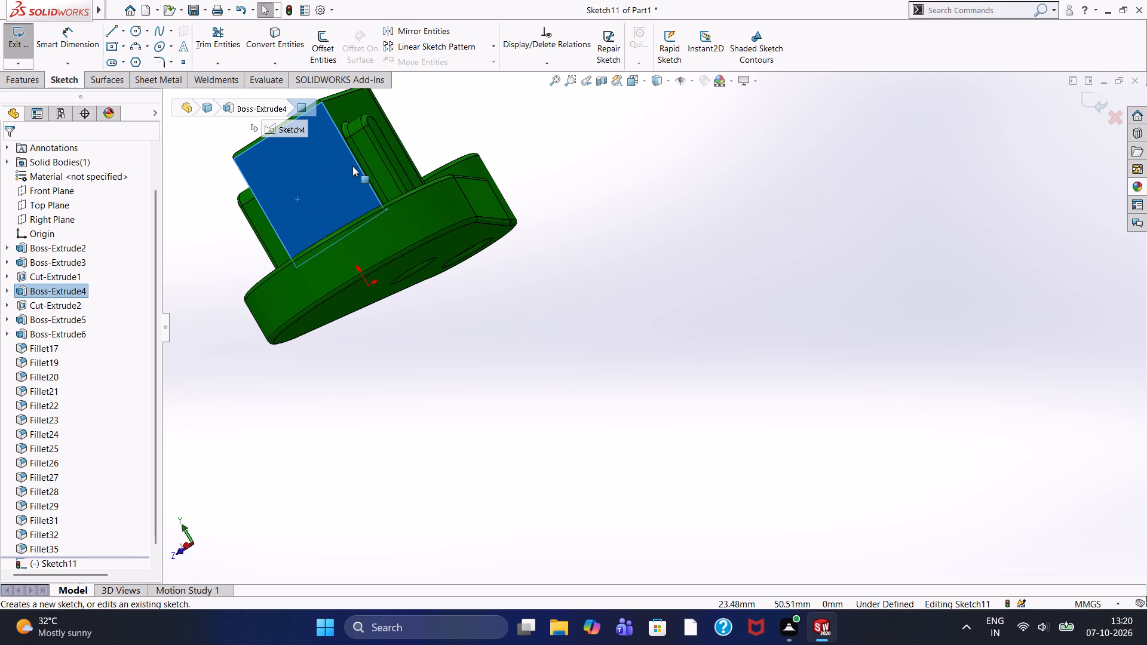
{"action": "key", "text": "ctrl+8"}
{"action": "left_click", "coordinate": [348, 315]}
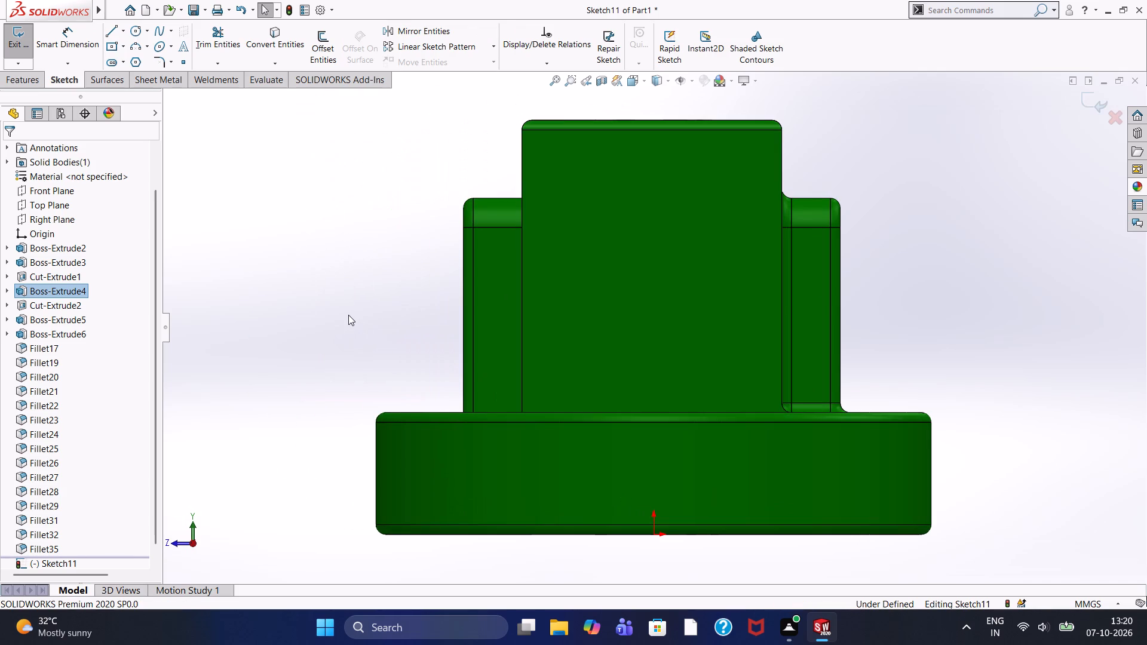
{"action": "left_click", "coordinate": [115, 29]}
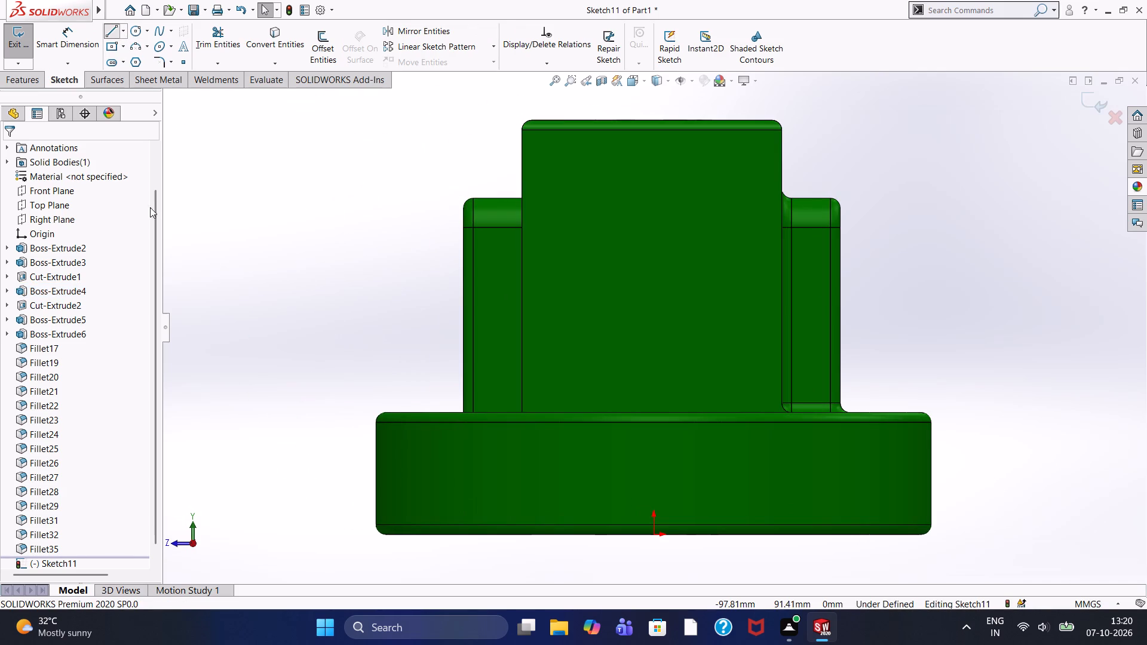
{"action": "left_click", "coordinate": [522, 411]}
{"action": "key", "text": "5"}
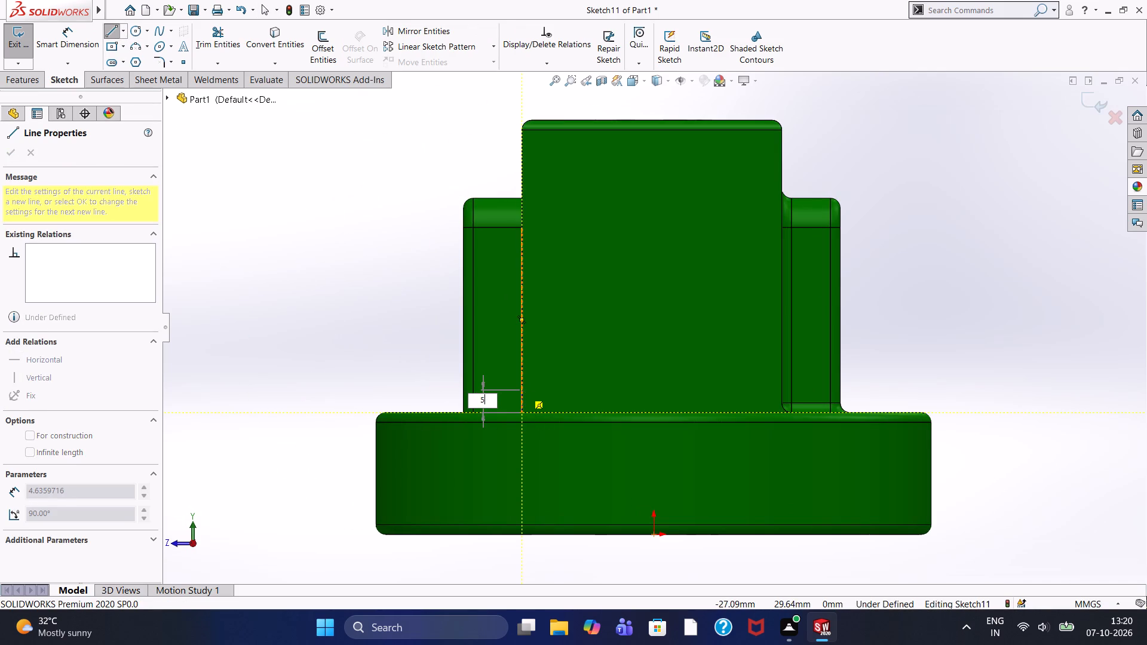
{"action": "key", "text": "Return"}
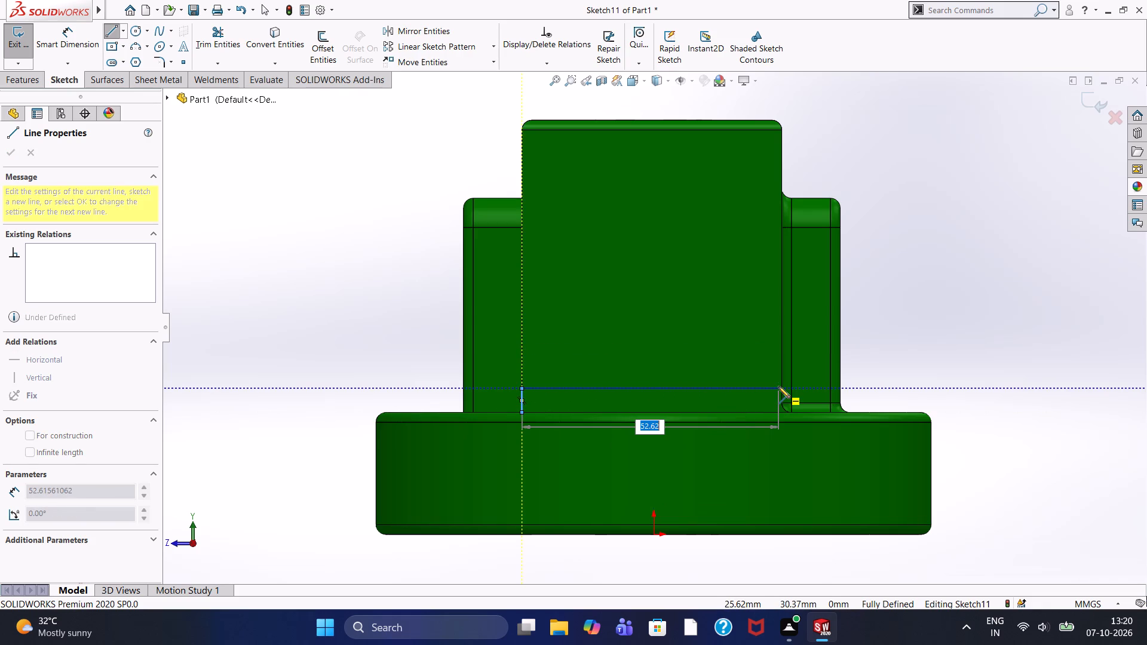
{"action": "key", "text": "Escape"}
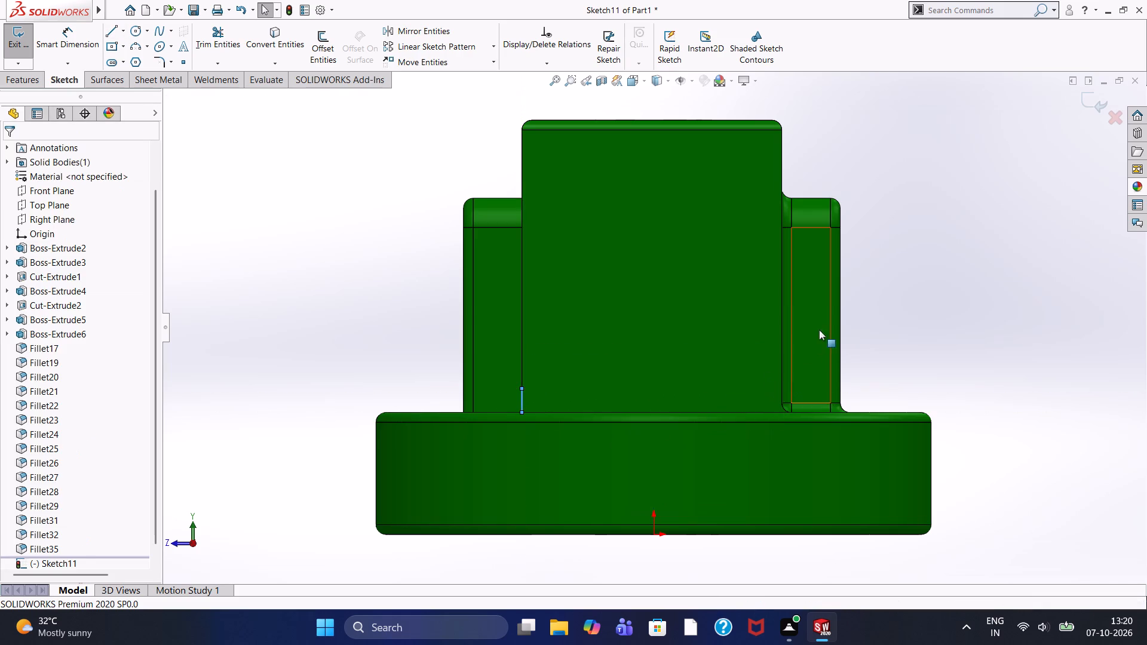
Examine the small corner fillet where the rib meets the tall boss's foot and the options available for it.
{"action": "middle_click_drag", "start_coordinate": [887, 266], "coordinate": [883, 348]}
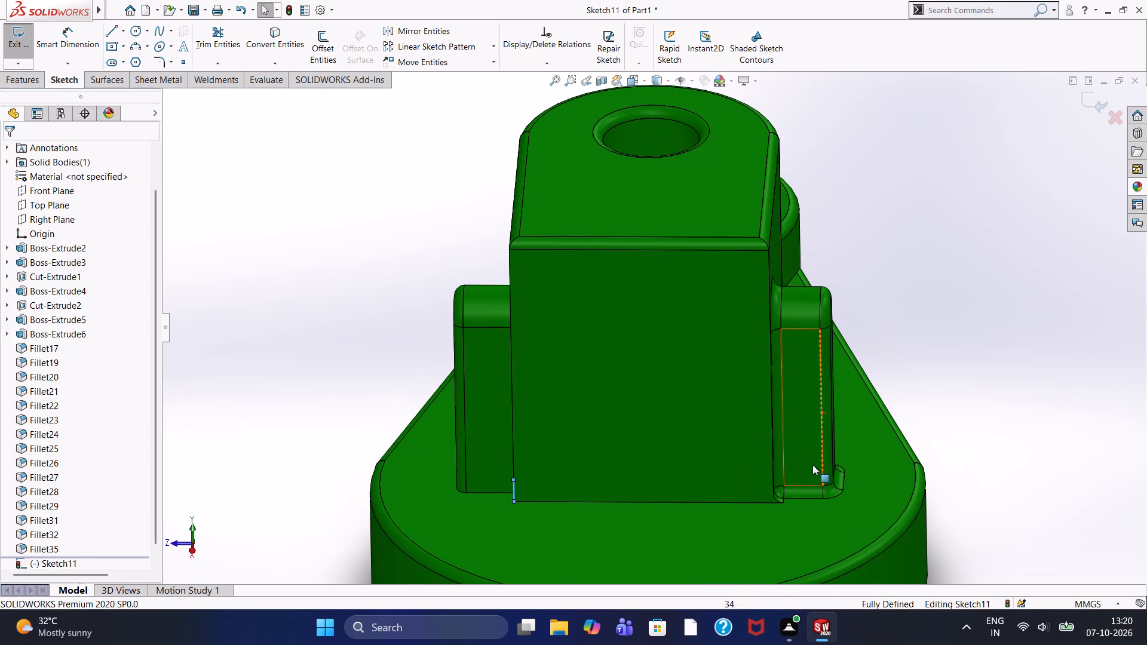
{"action": "left_click", "coordinate": [778, 492]}
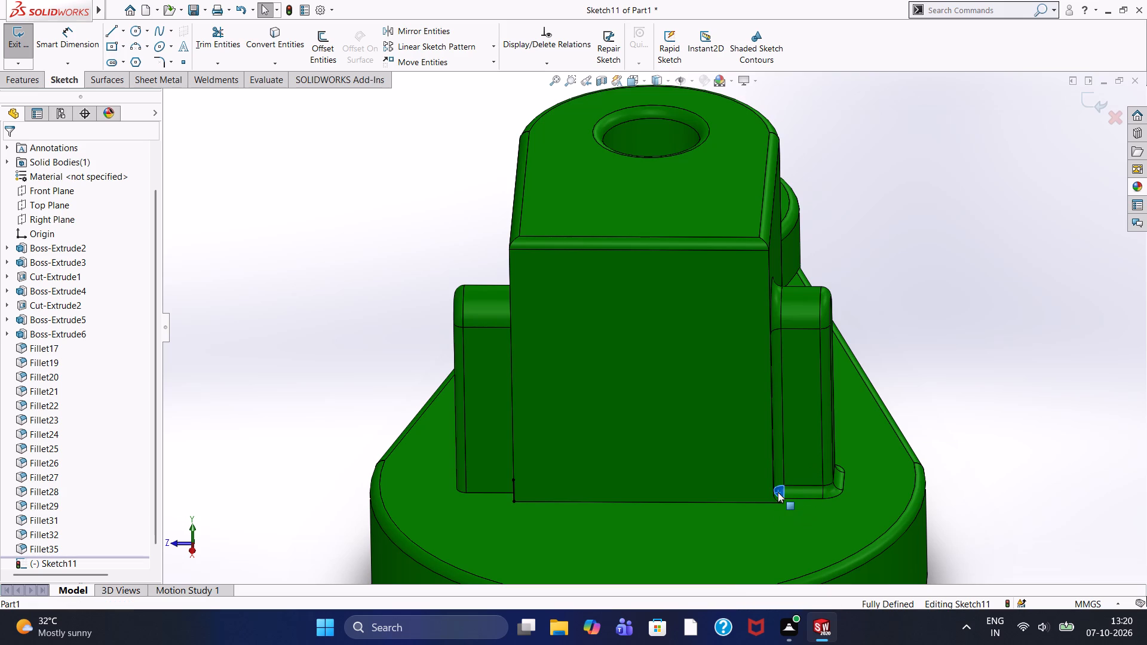
{"action": "right_click", "coordinate": [777, 492]}
{"action": "scroll", "coordinate": [811, 574], "scroll_direction": "down", "scroll_amount": 4}
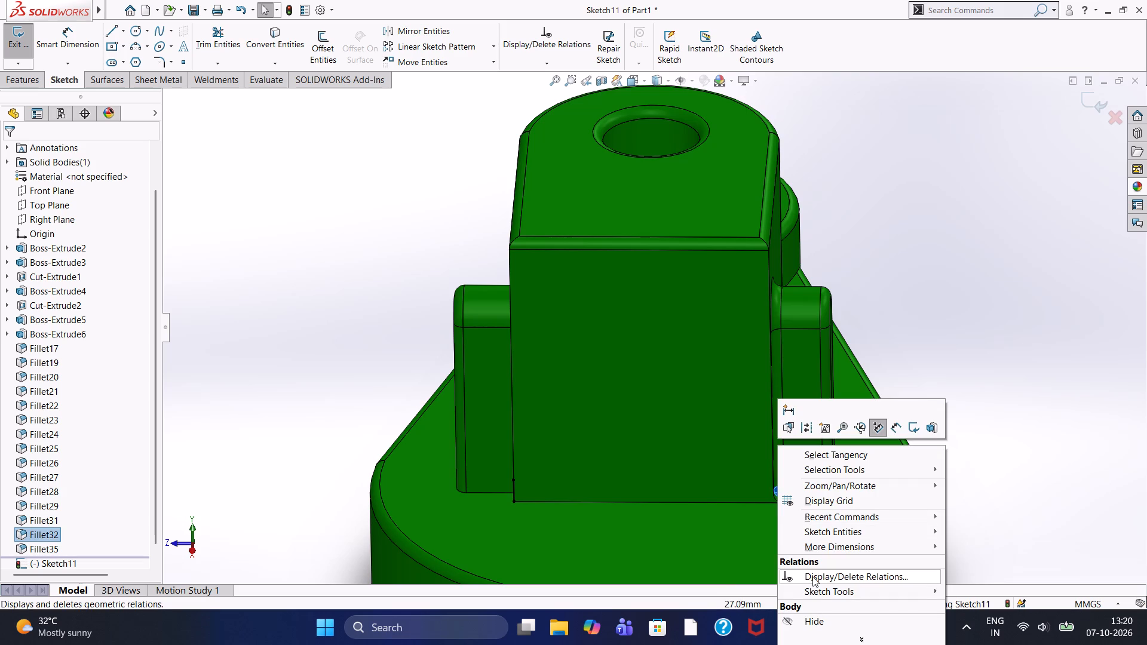
{"action": "scroll", "coordinate": [812, 576], "scroll_direction": "down", "scroll_amount": 7}
{"action": "left_click", "coordinate": [1035, 215]}
{"action": "scroll", "coordinate": [824, 524], "scroll_direction": "down", "scroll_amount": 4}
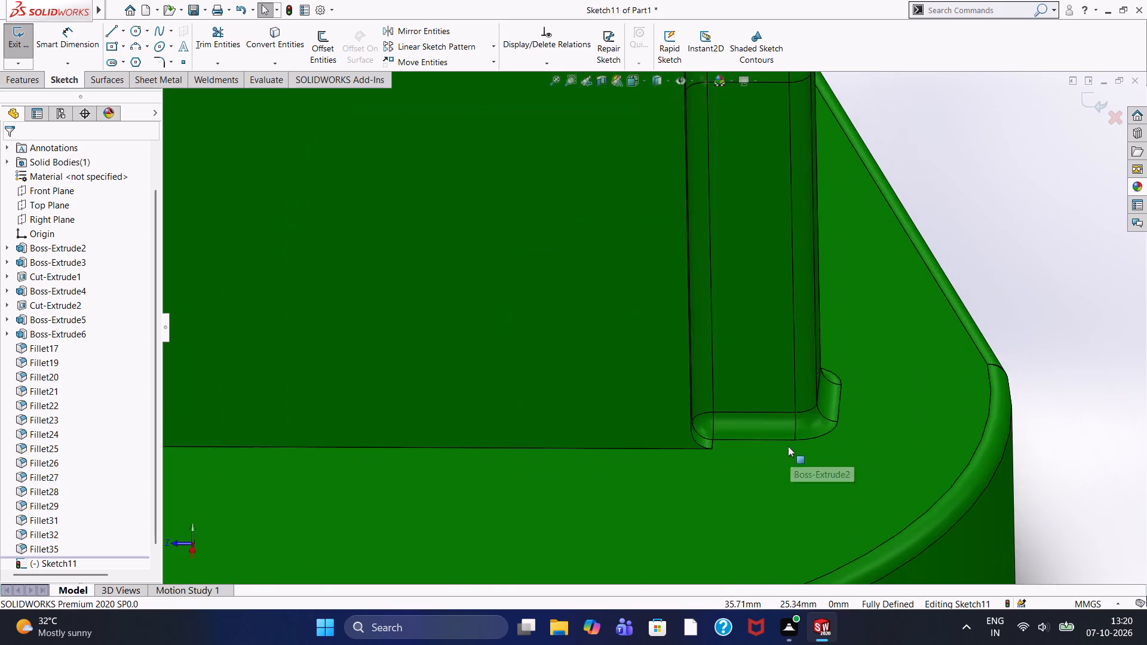
{"action": "scroll", "coordinate": [788, 446], "scroll_direction": "up", "scroll_amount": 5}
{"action": "scroll", "coordinate": [731, 434], "scroll_direction": "up", "scroll_amount": 4}
{"action": "middle_click_drag", "start_coordinate": [758, 384], "coordinate": [731, 410]}
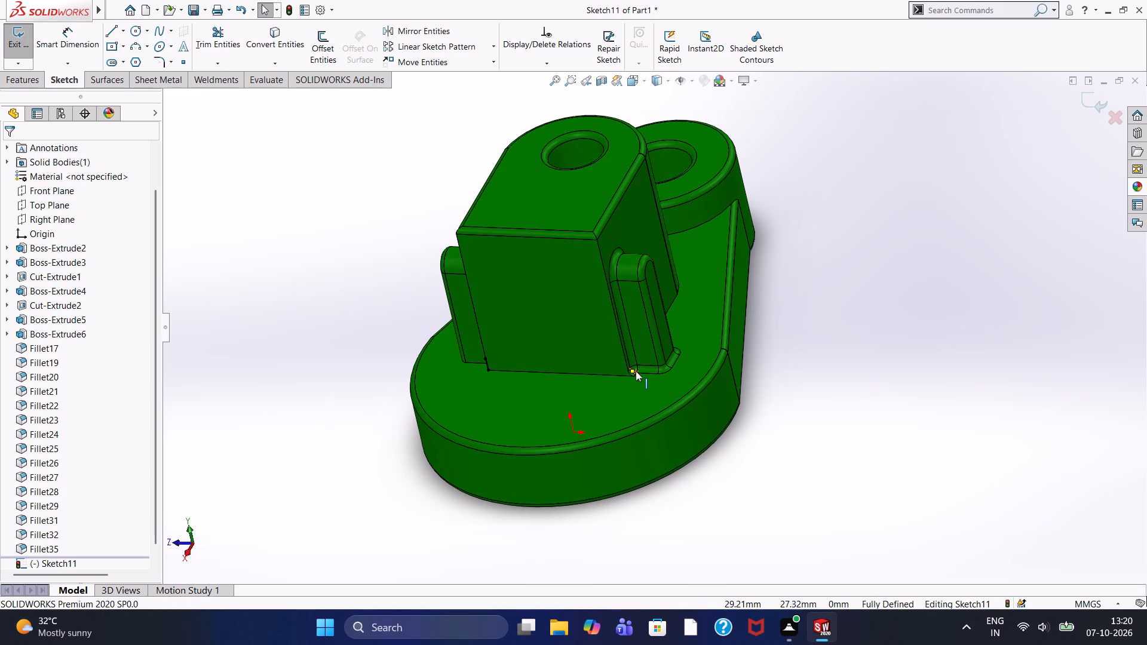
{"action": "right_click", "coordinate": [635, 371]}
{"action": "scroll", "coordinate": [700, 552], "scroll_direction": "down", "scroll_amount": 6}
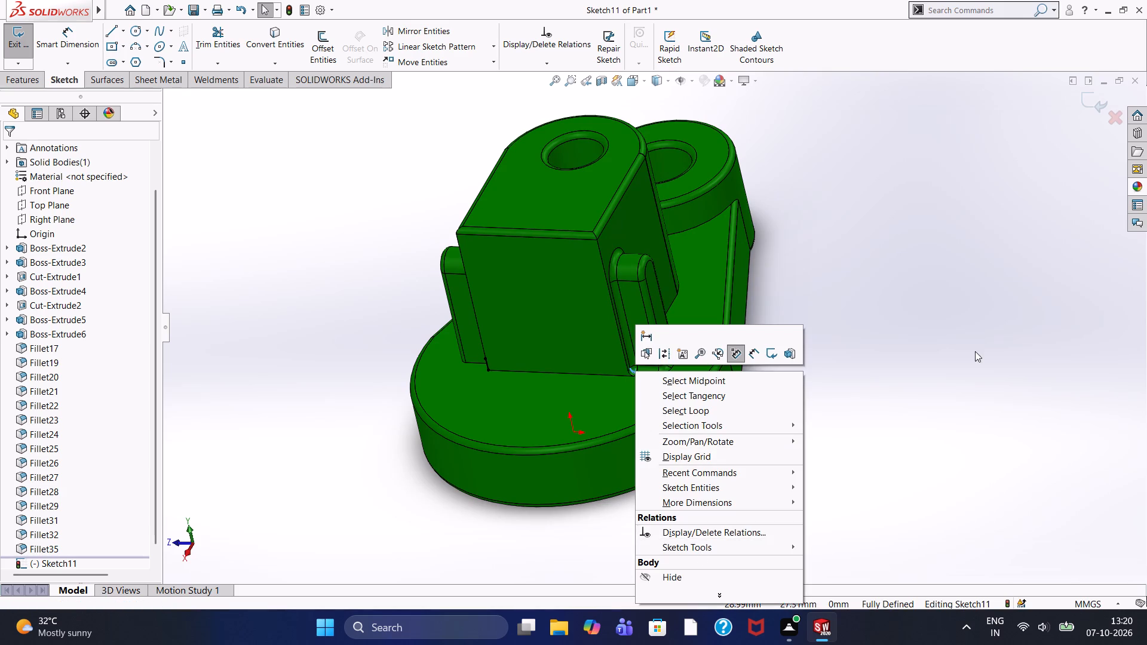
{"action": "left_click", "coordinate": [975, 351]}
{"action": "scroll", "coordinate": [617, 378], "scroll_direction": "down", "scroll_amount": 5}
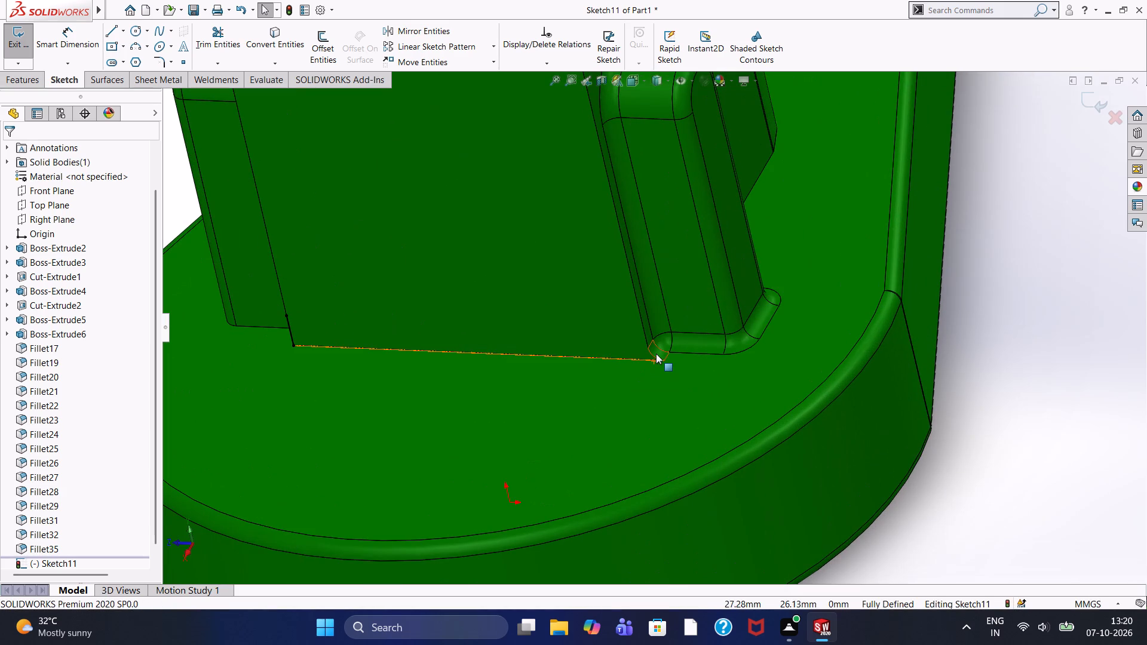
{"action": "left_click", "coordinate": [656, 354]}
{"action": "right_click", "coordinate": [656, 354]}
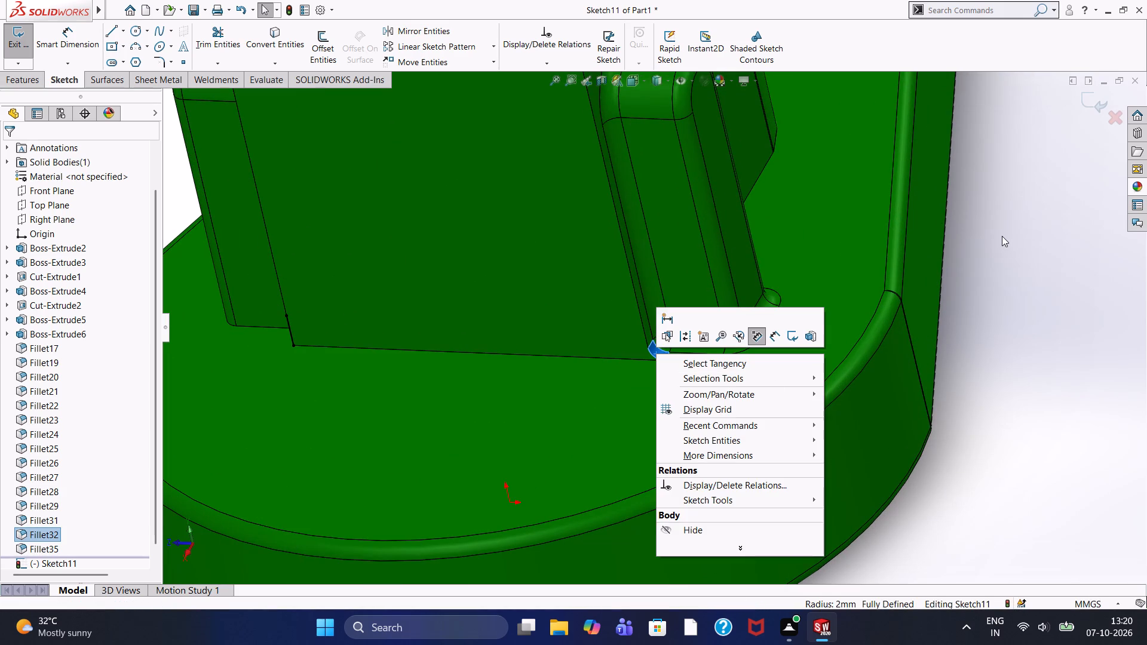
{"action": "right_click", "coordinate": [1002, 236]}
{"action": "left_click", "coordinate": [1021, 96]}
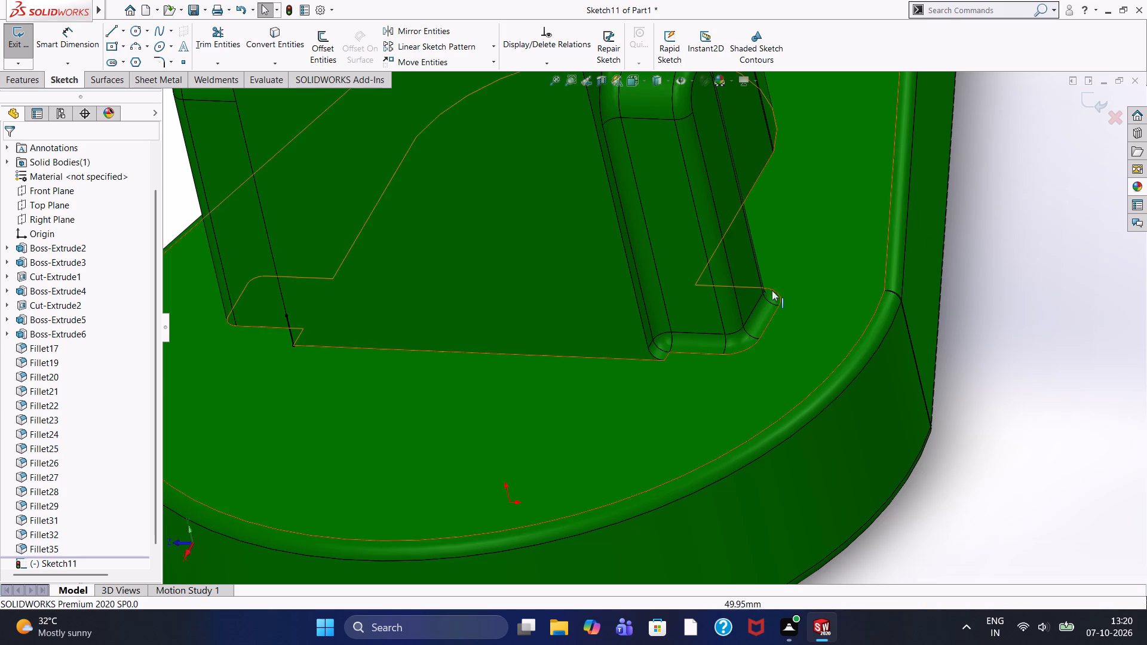
{"action": "right_click", "coordinate": [652, 347]}
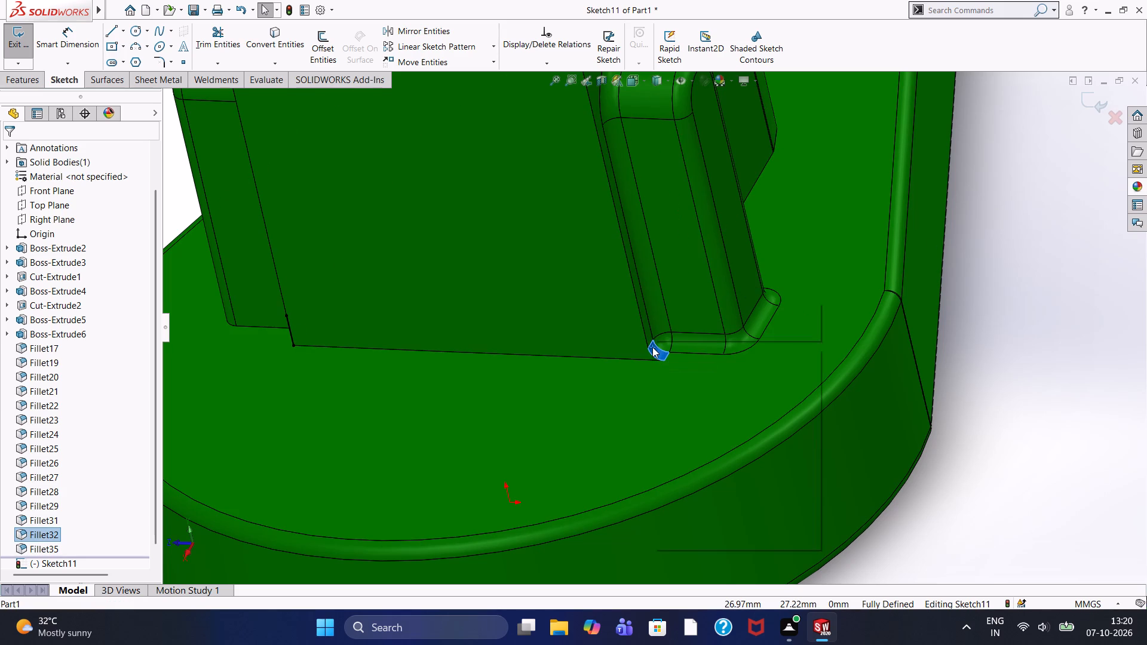
{"action": "left_click", "coordinate": [990, 253]}
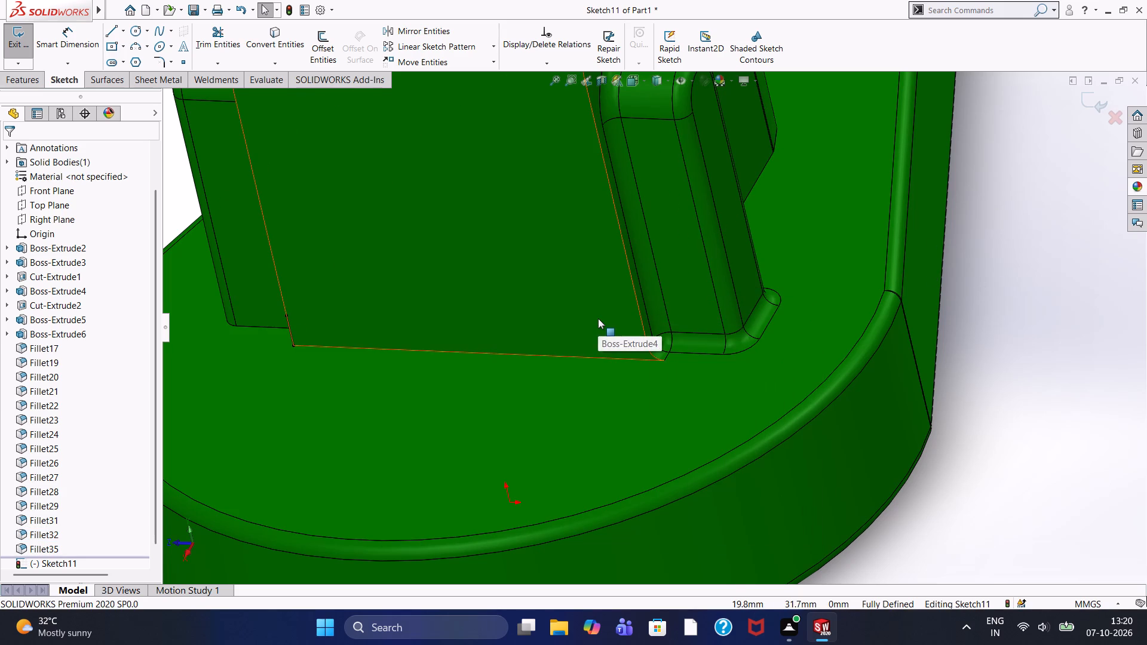
{"action": "right_click", "coordinate": [663, 355]}
{"action": "left_click", "coordinate": [1000, 234]}
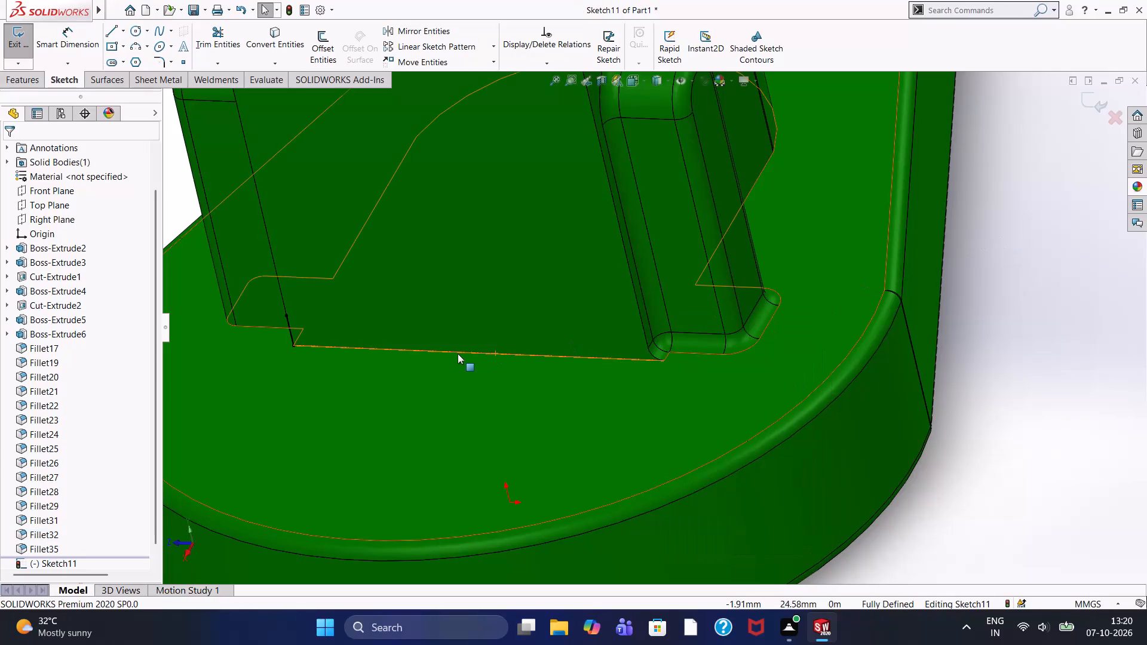
{"action": "middle_click", "coordinate": [455, 354]}
{"action": "middle_click_drag", "start_coordinate": [467, 348], "coordinate": [511, 322]}
{"action": "middle_click", "coordinate": [511, 322]}
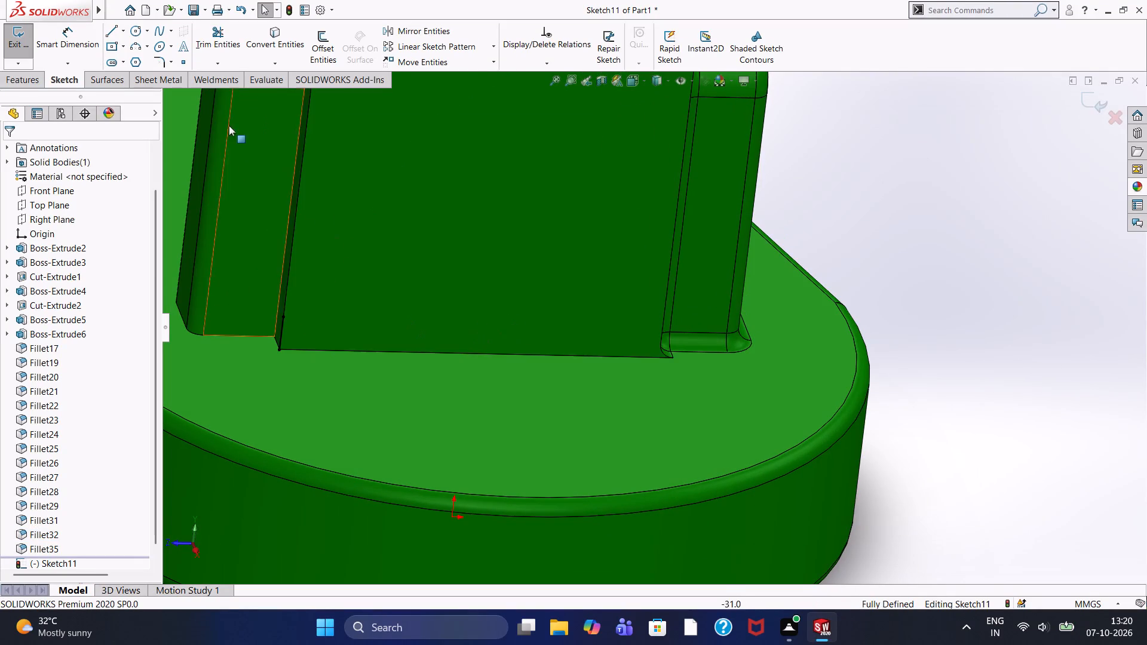
Close the 5 mm high foot profile on the tall boss's end face as a rectangle about 53 mm wide along the base plate.
{"action": "left_click", "coordinate": [114, 32]}
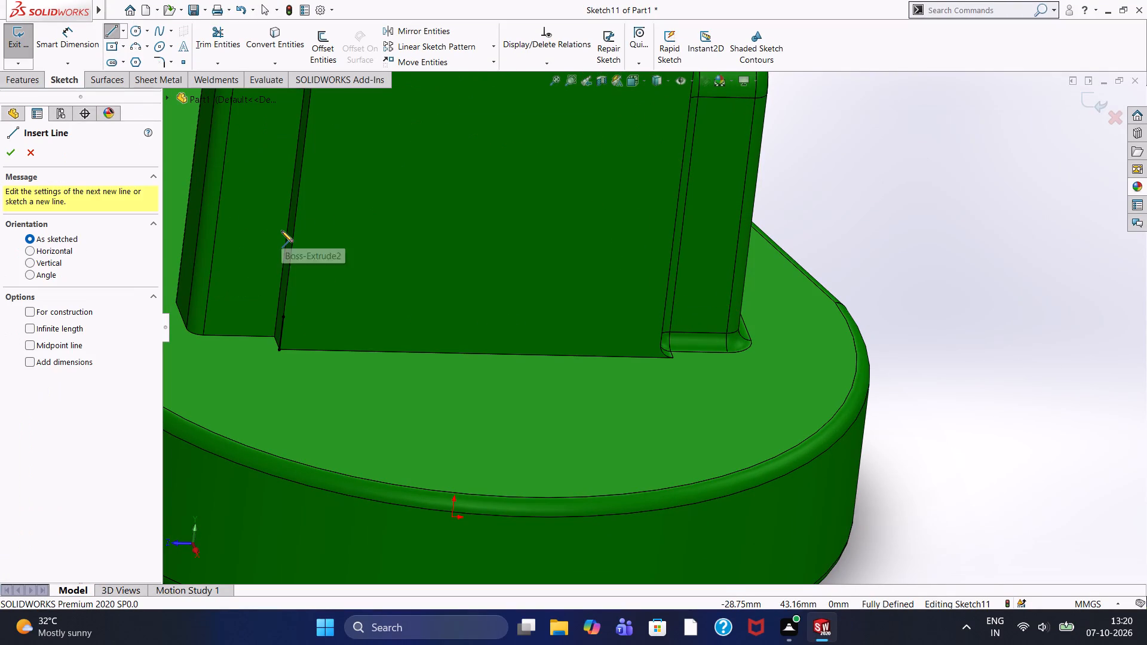
{"action": "key", "text": "ctrl+8"}
{"action": "scroll", "coordinate": [421, 337], "scroll_direction": "down", "scroll_amount": 5}
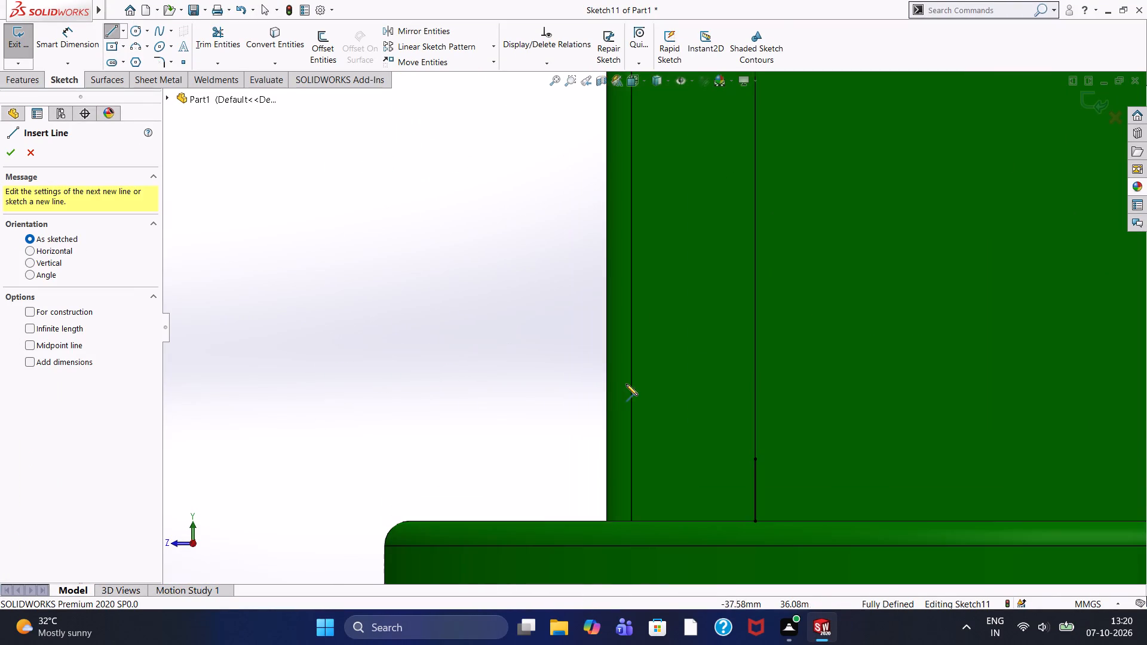
{"action": "scroll", "coordinate": [626, 384], "scroll_direction": "up", "scroll_amount": 3}
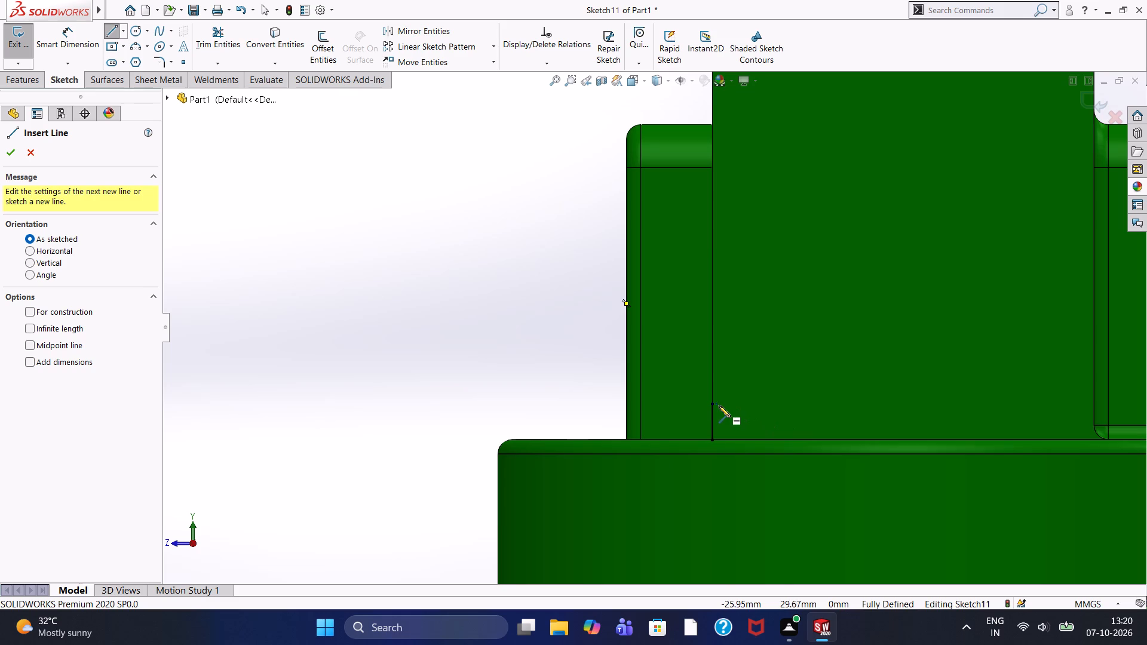
{"action": "left_click", "coordinate": [714, 403]}
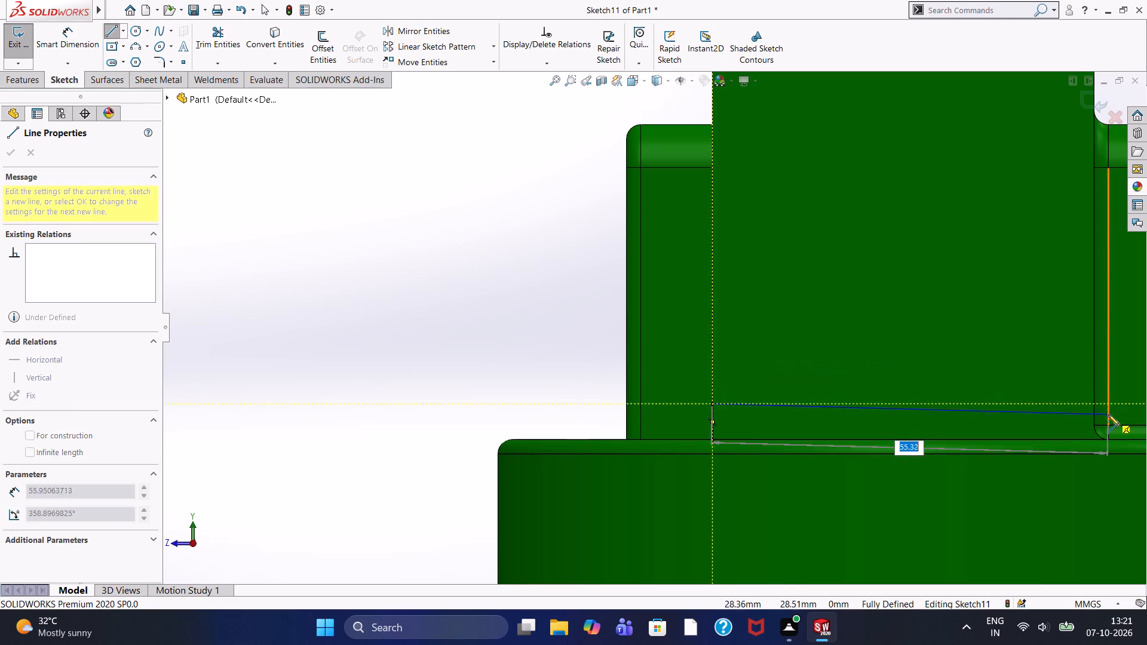
{"action": "left_click", "coordinate": [1091, 403]}
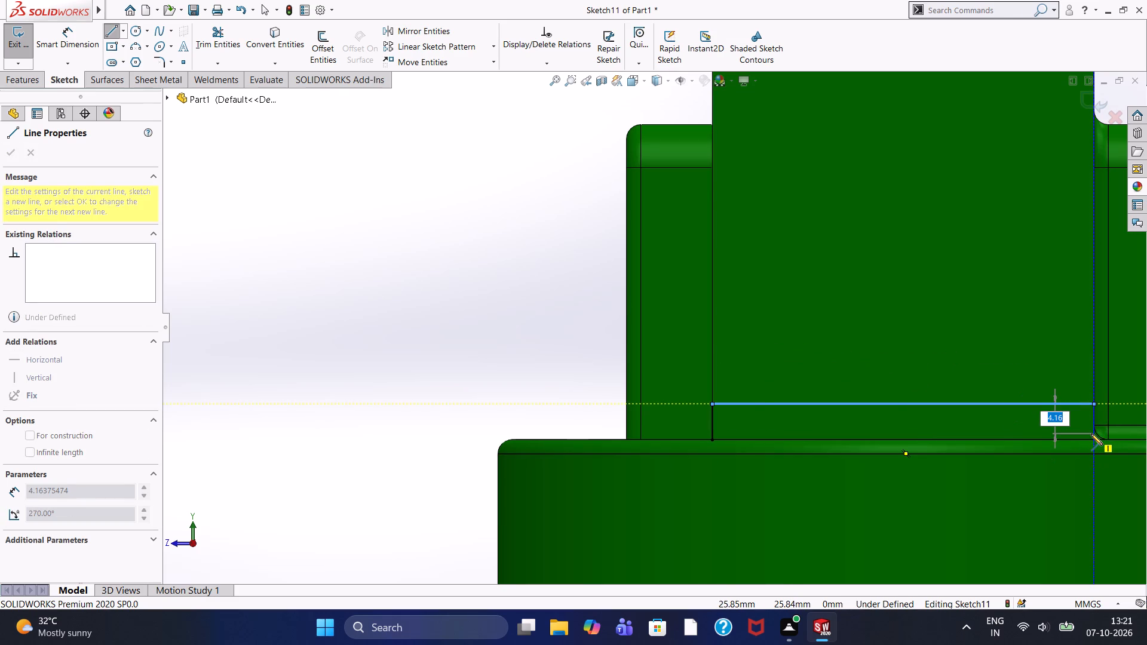
{"action": "key", "text": "5"}
{"action": "key", "text": "Return"}
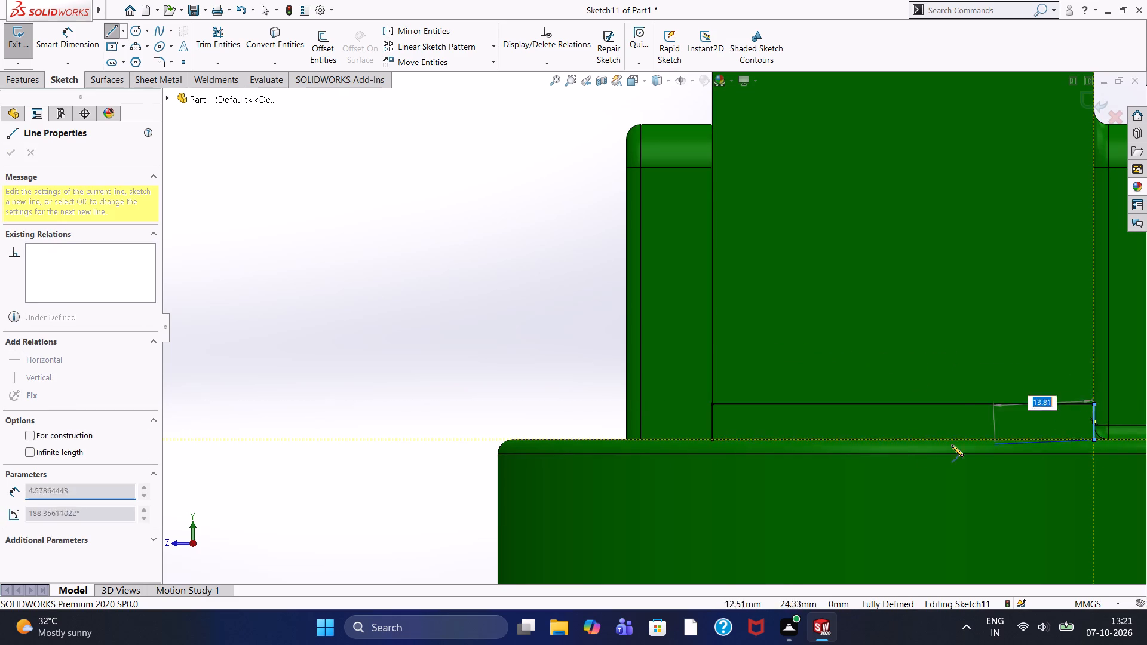
{"action": "left_click", "coordinate": [711, 441]}
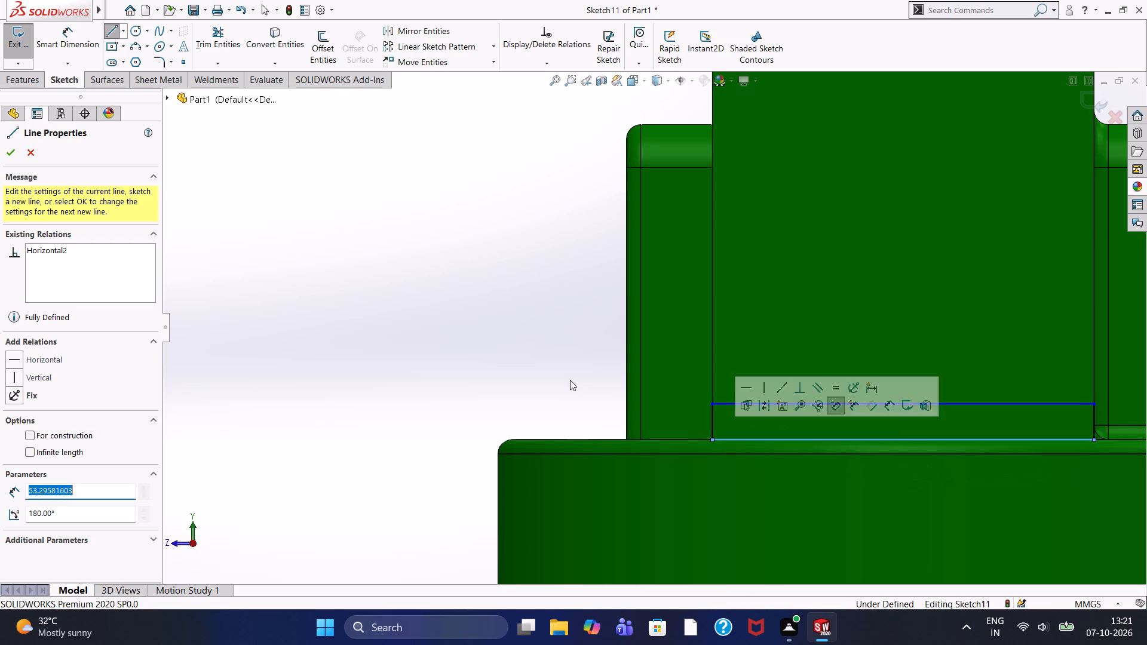
{"action": "right_click", "coordinate": [458, 275]}
{"action": "left_click", "coordinate": [469, 286]}
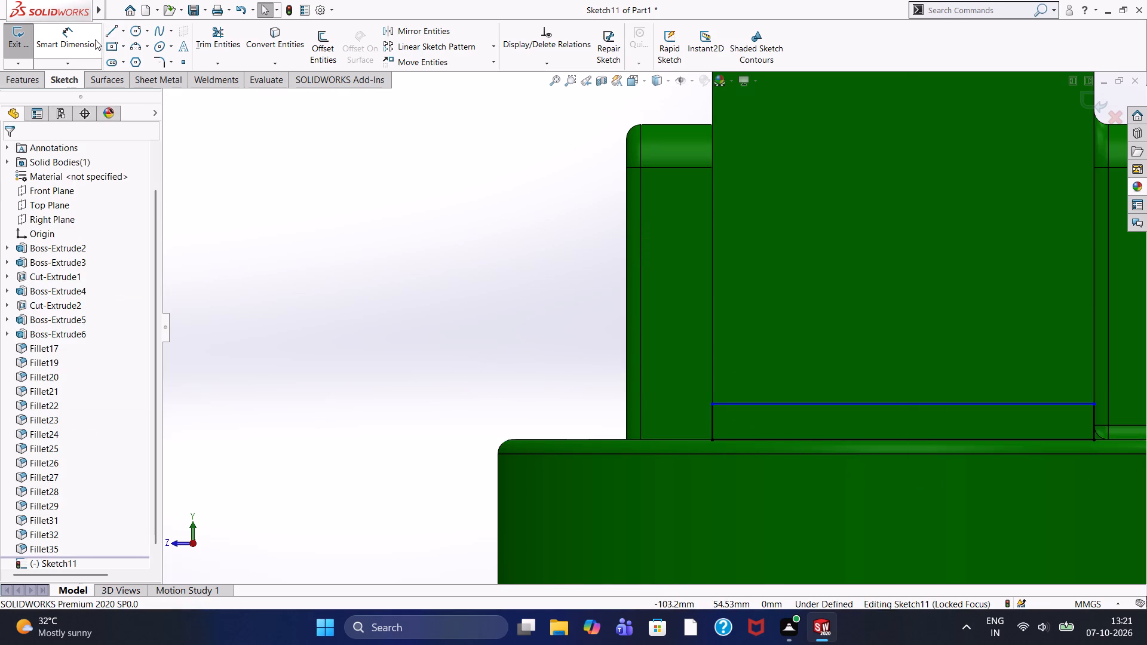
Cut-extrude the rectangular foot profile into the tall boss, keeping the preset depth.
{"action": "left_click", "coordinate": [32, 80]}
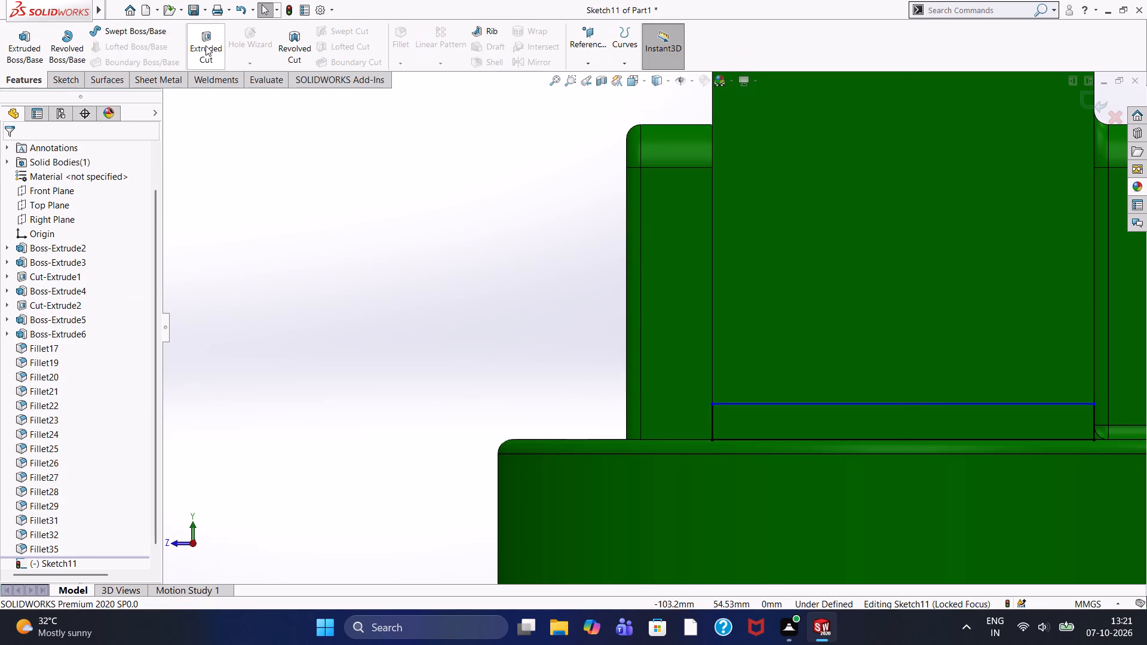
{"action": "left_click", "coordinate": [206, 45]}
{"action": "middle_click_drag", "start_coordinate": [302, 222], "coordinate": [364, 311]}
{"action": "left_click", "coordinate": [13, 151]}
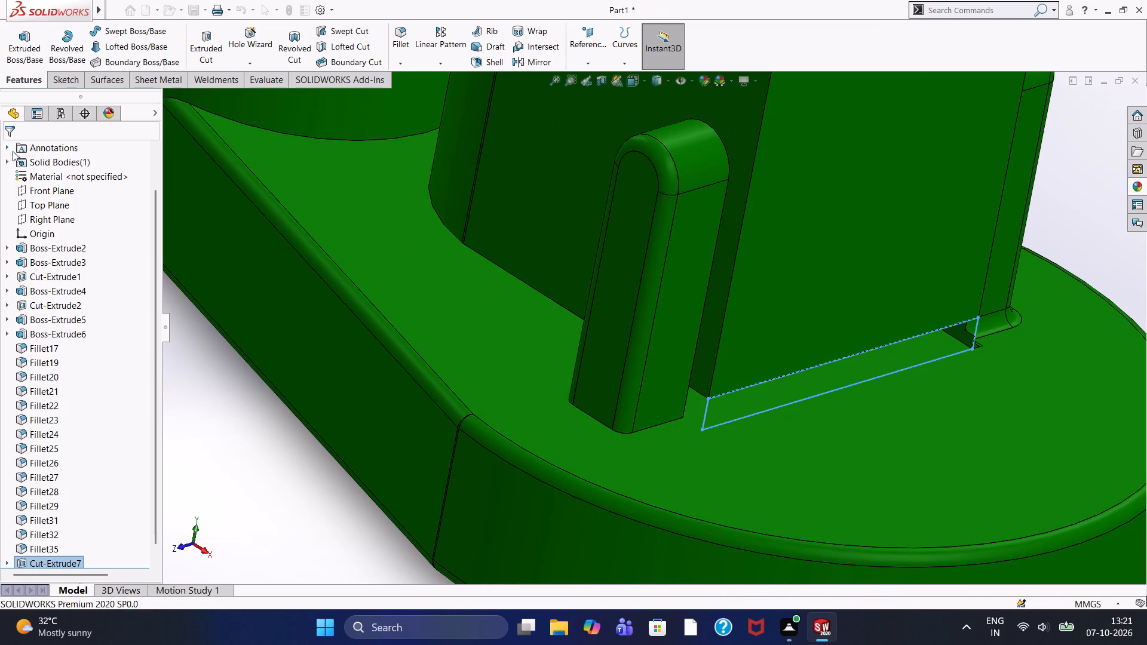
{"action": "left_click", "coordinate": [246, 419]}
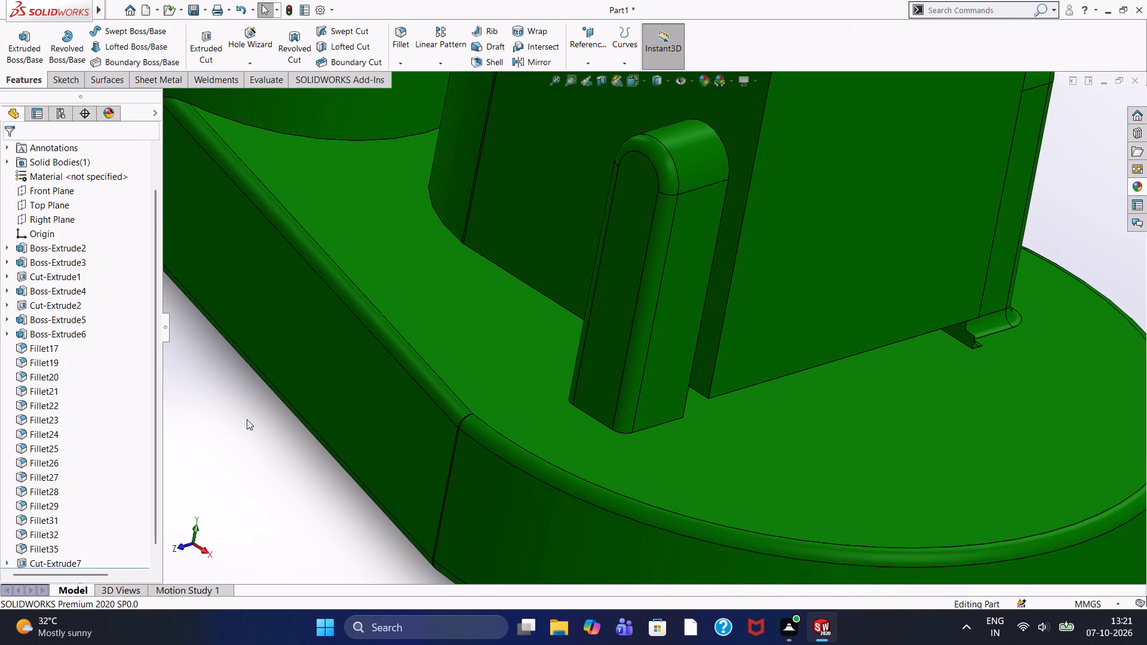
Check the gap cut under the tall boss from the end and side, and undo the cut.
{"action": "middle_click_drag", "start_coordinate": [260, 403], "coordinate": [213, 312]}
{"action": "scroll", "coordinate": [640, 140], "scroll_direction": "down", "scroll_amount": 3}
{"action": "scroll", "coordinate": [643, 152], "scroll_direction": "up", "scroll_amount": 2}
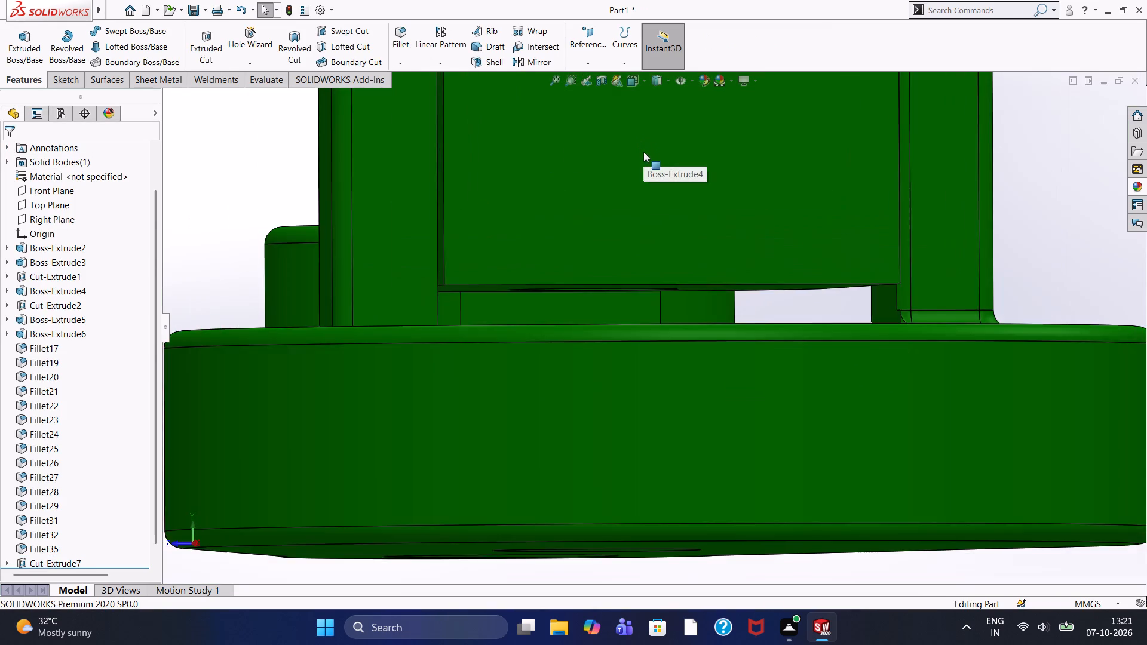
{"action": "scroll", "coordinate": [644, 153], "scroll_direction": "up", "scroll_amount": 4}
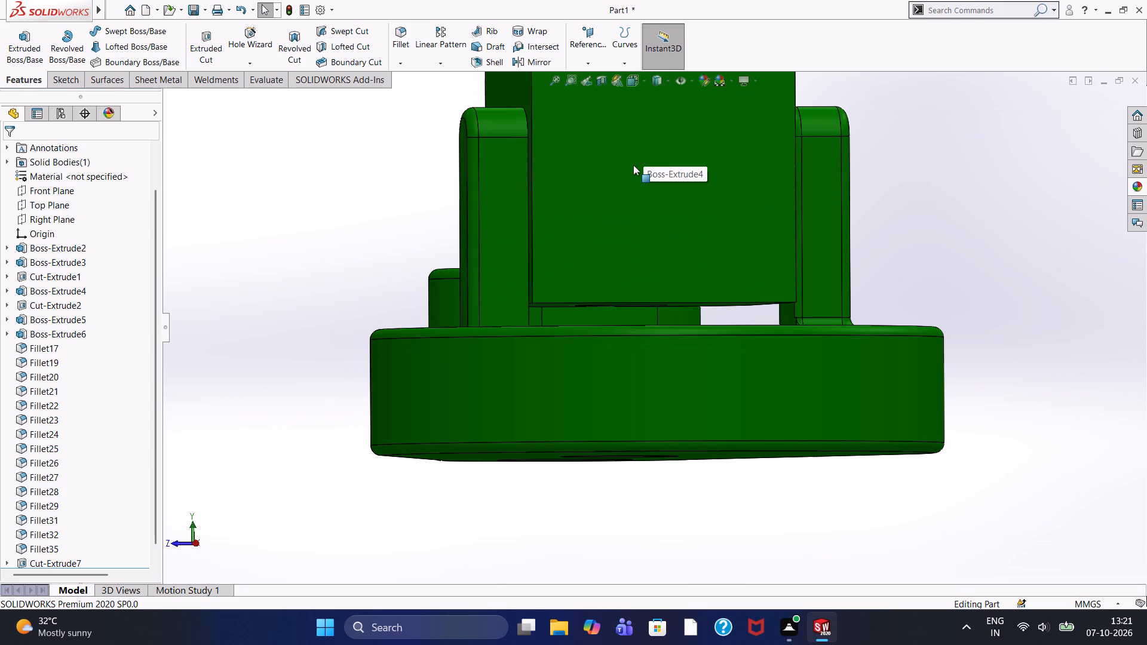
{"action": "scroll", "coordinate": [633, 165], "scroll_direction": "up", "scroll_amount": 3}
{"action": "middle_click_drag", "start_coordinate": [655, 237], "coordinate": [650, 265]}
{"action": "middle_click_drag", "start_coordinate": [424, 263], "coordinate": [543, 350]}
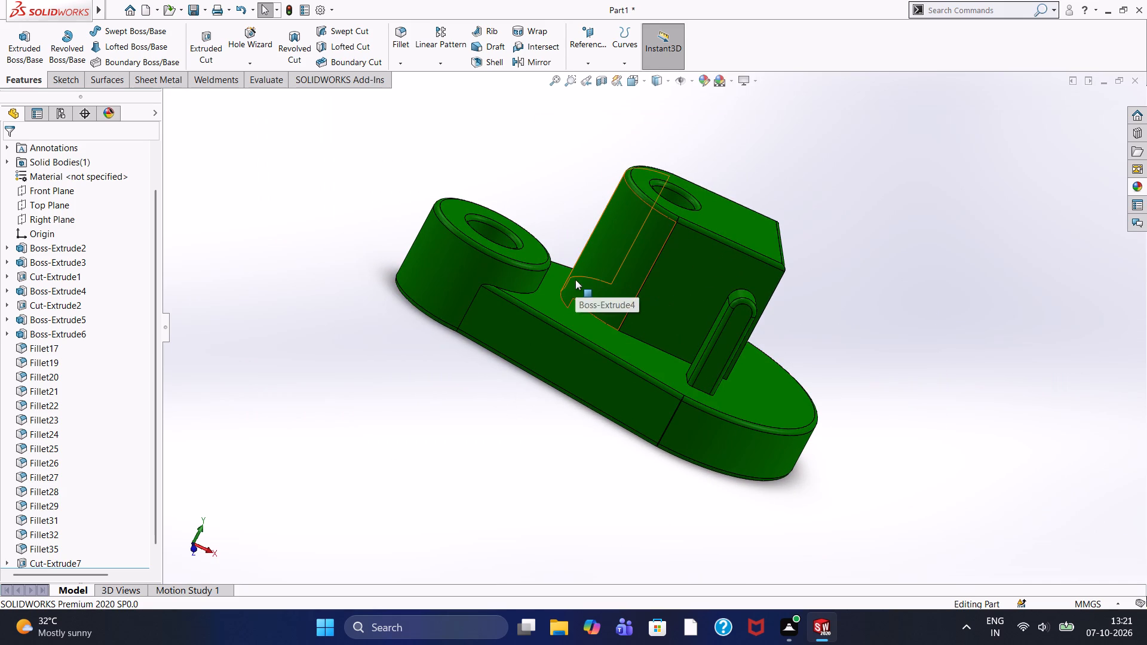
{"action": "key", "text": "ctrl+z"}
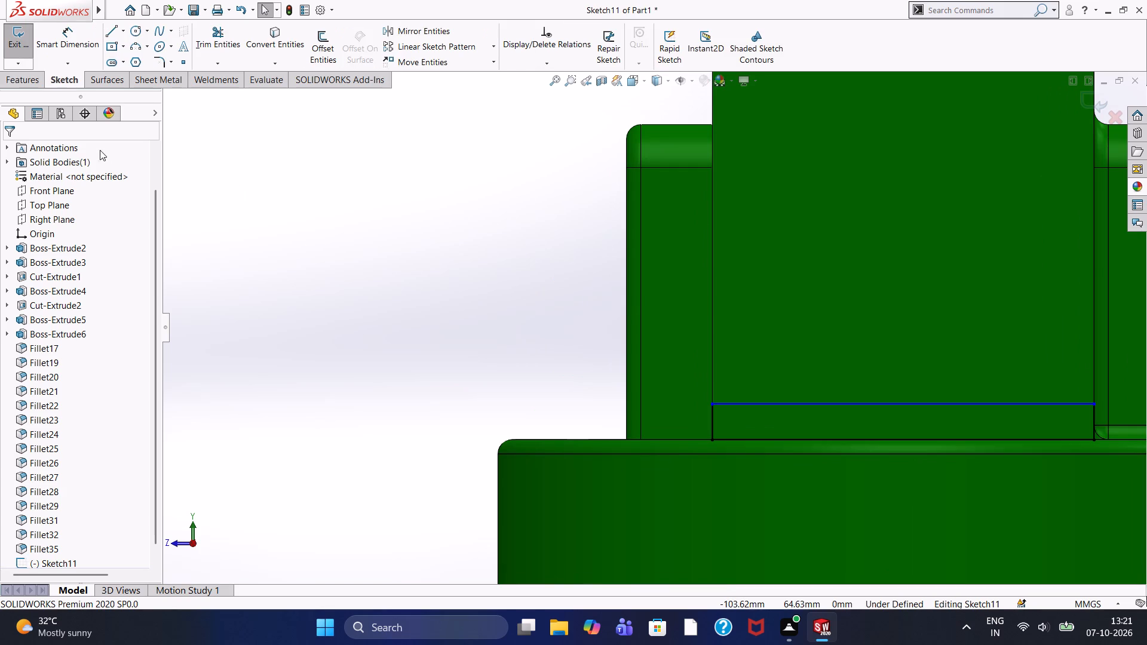
Cut-extrude the rectangular foot profile as a blind cut 80 mm deep into the tall boss.
{"action": "left_click", "coordinate": [12, 81]}
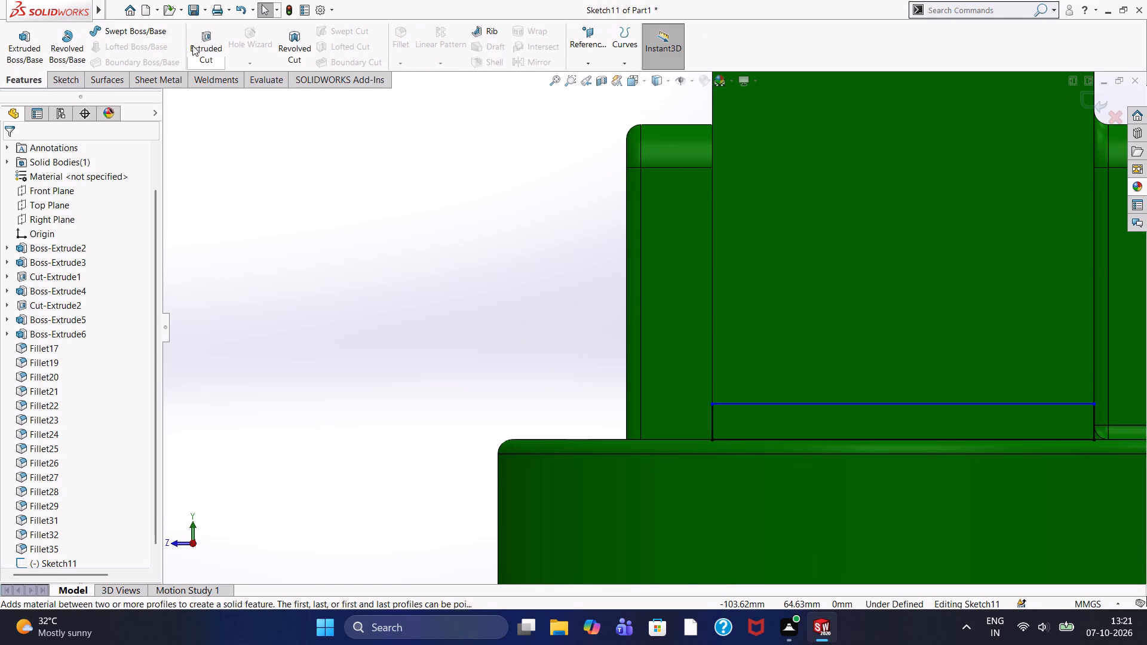
{"action": "left_click", "coordinate": [195, 47]}
{"action": "middle_click_drag", "start_coordinate": [385, 241], "coordinate": [496, 363]}
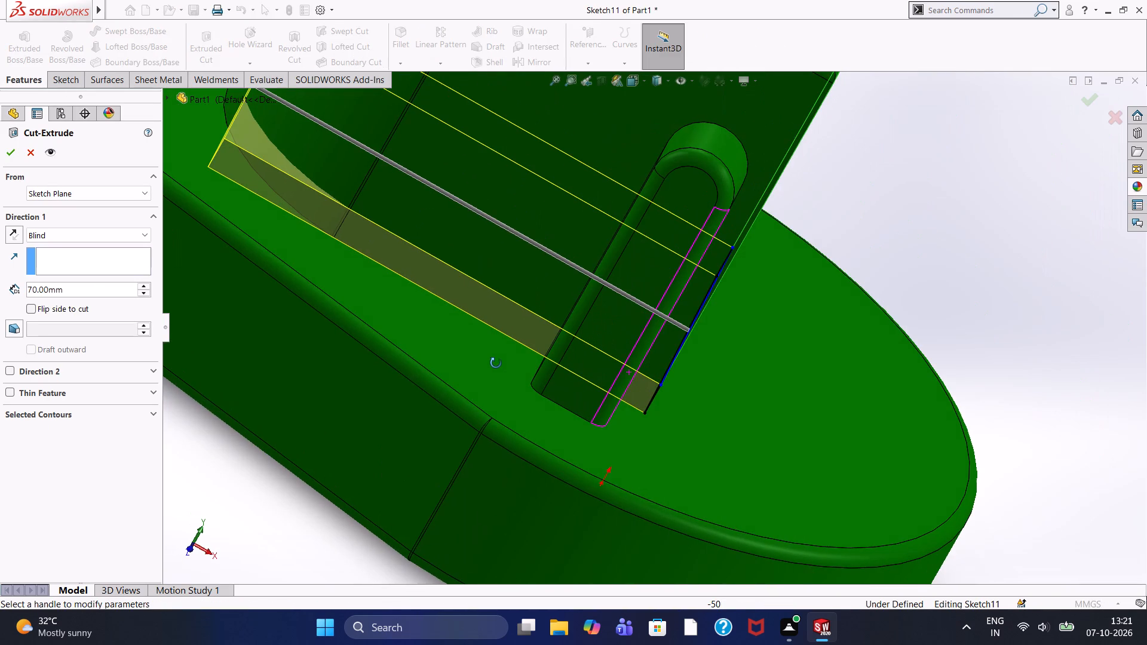
{"action": "middle_click_drag", "start_coordinate": [496, 363], "coordinate": [496, 364]}
{"action": "left_click", "coordinate": [142, 281]}
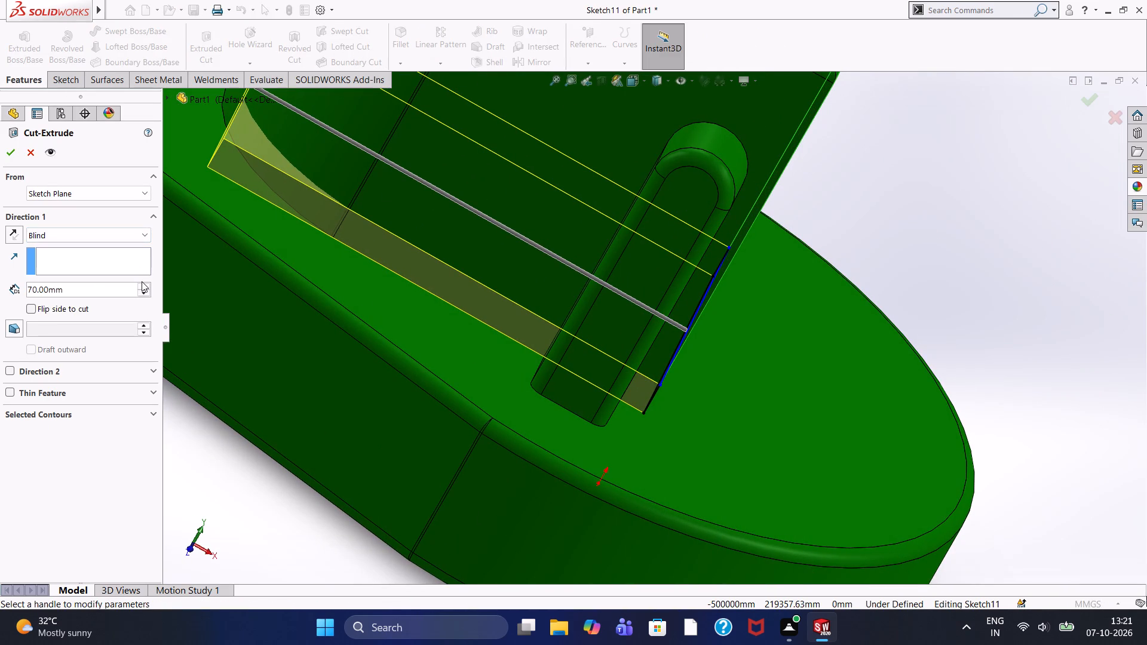
{"action": "left_click", "coordinate": [143, 287]}
{"action": "scroll", "coordinate": [261, 220], "scroll_direction": "up", "scroll_amount": 2}
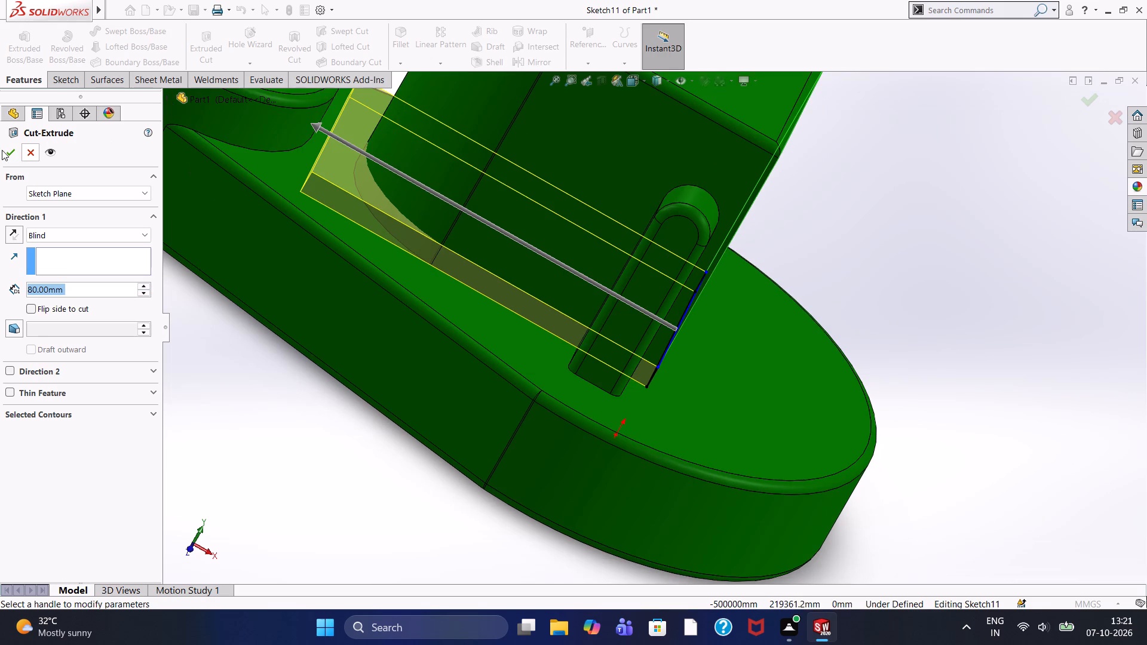
{"action": "left_click", "coordinate": [2, 150]}
{"action": "left_click", "coordinate": [234, 420]}
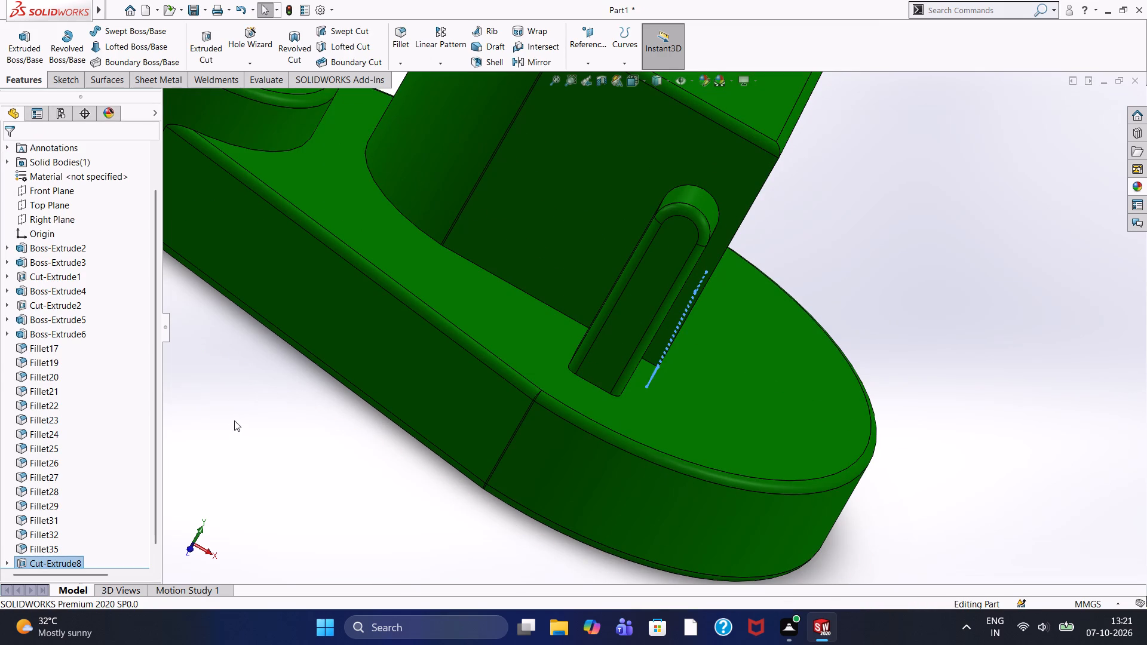
Examine the gap under the tall boss and between the two ribs from the flat end, from low and raised angles.
{"action": "middle_click_drag", "start_coordinate": [259, 413], "coordinate": [172, 293]}
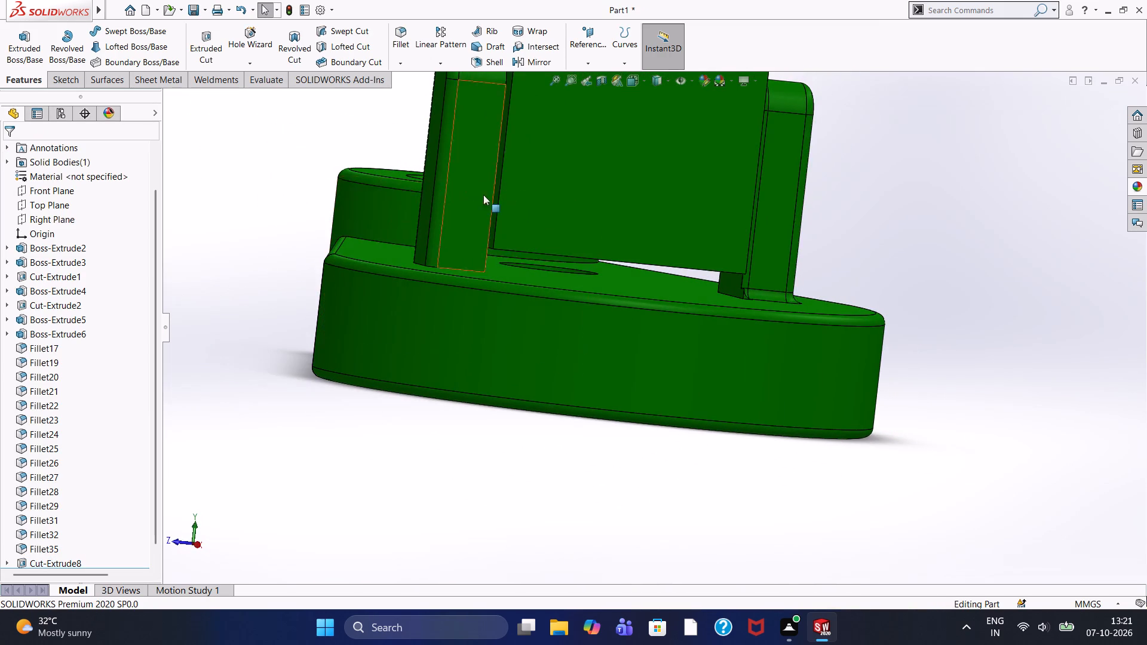
{"action": "scroll", "coordinate": [550, 235], "scroll_direction": "up", "scroll_amount": 3}
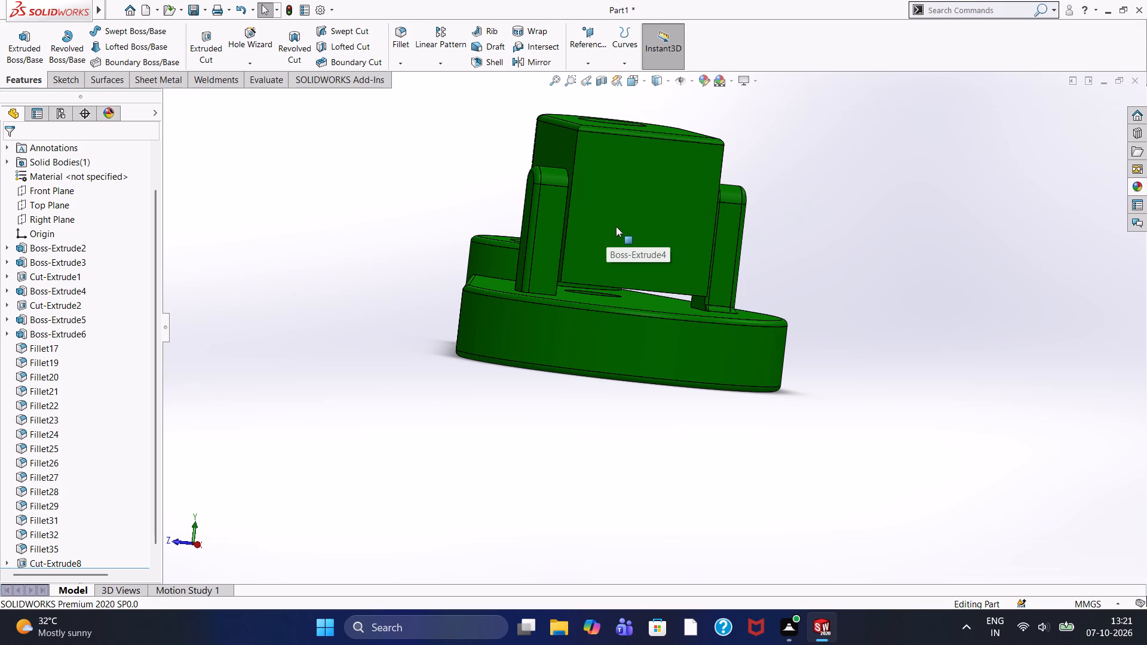
{"action": "scroll", "coordinate": [616, 209], "scroll_direction": "up", "scroll_amount": 1}
{"action": "middle_click_drag", "start_coordinate": [769, 181], "coordinate": [756, 230]}
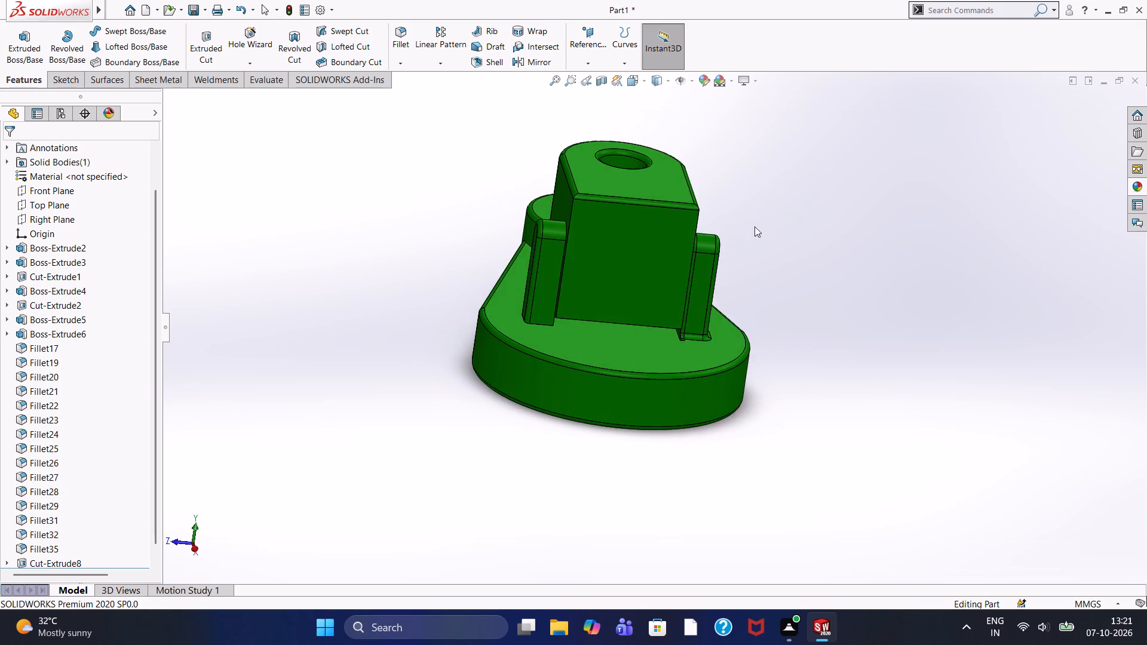
{"action": "scroll", "coordinate": [685, 228], "scroll_direction": "down", "scroll_amount": 2}
{"action": "scroll", "coordinate": [685, 228], "scroll_direction": "up", "scroll_amount": 6}
{"action": "middle_click_drag", "start_coordinate": [764, 274], "coordinate": [737, 199]}
{"action": "scroll", "coordinate": [737, 199], "scroll_direction": "down", "scroll_amount": 1}
{"action": "scroll", "coordinate": [636, 281], "scroll_direction": "down", "scroll_amount": 1}
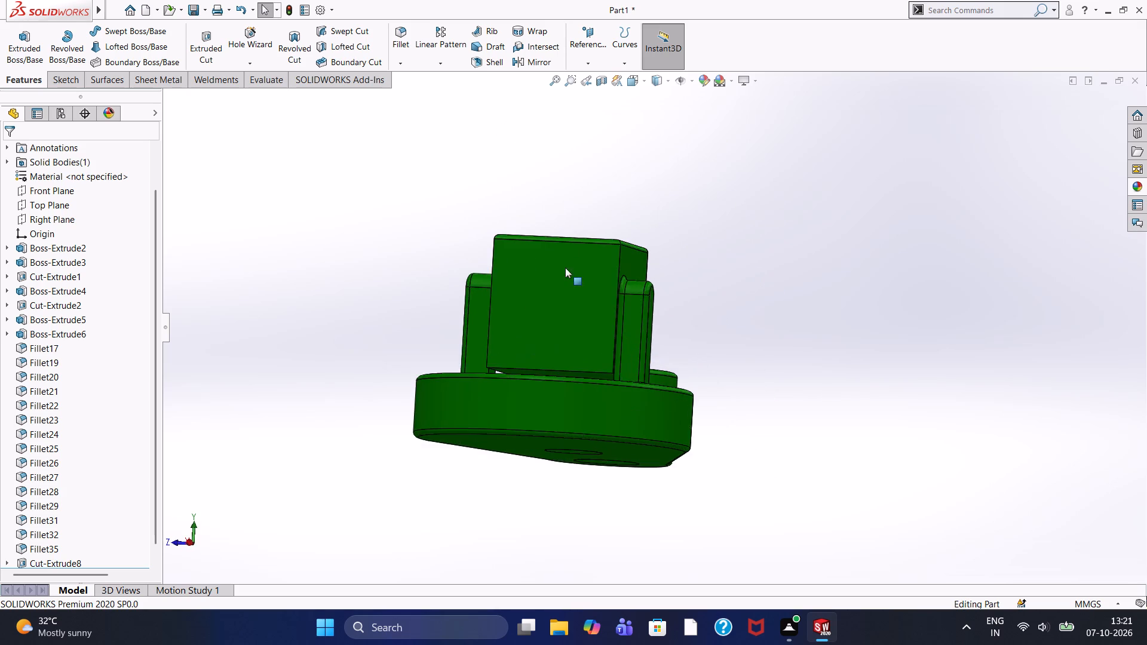
{"action": "scroll", "coordinate": [563, 262], "scroll_direction": "down", "scroll_amount": 2}
{"action": "middle_click", "coordinate": [565, 184]}
{"action": "middle_click", "coordinate": [565, 184]}
{"action": "middle_click_drag", "start_coordinate": [565, 185], "coordinate": [571, 196]}
{"action": "middle_click", "coordinate": [571, 196]}
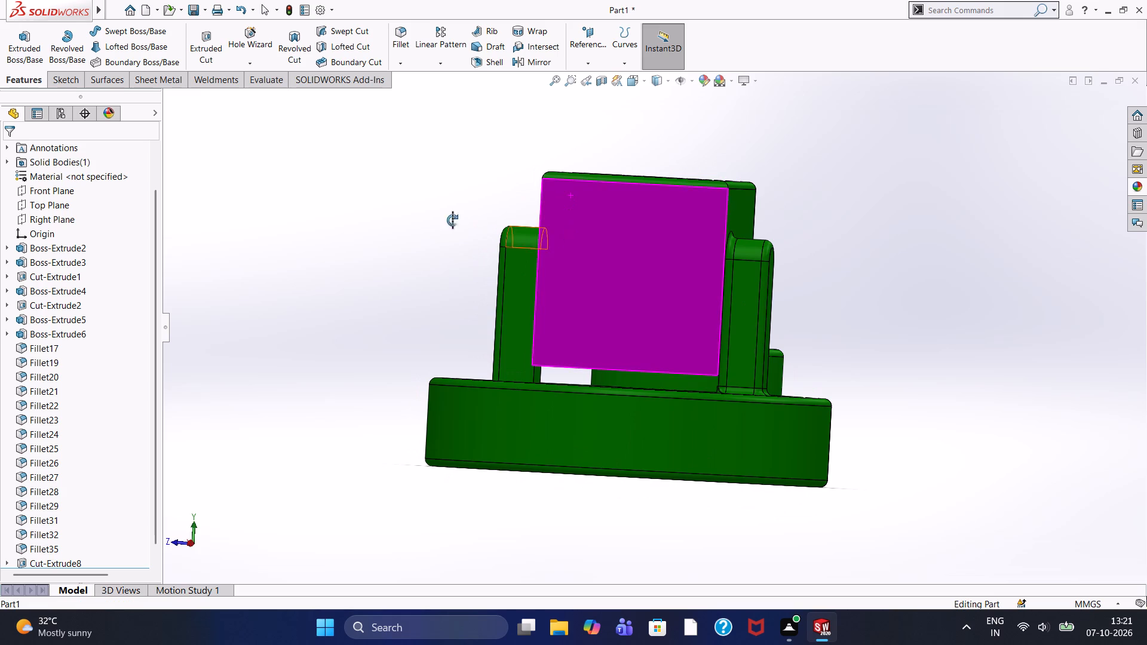
{"action": "left_click", "coordinate": [429, 210]}
{"action": "middle_click_drag", "start_coordinate": [432, 208], "coordinate": [438, 250]}
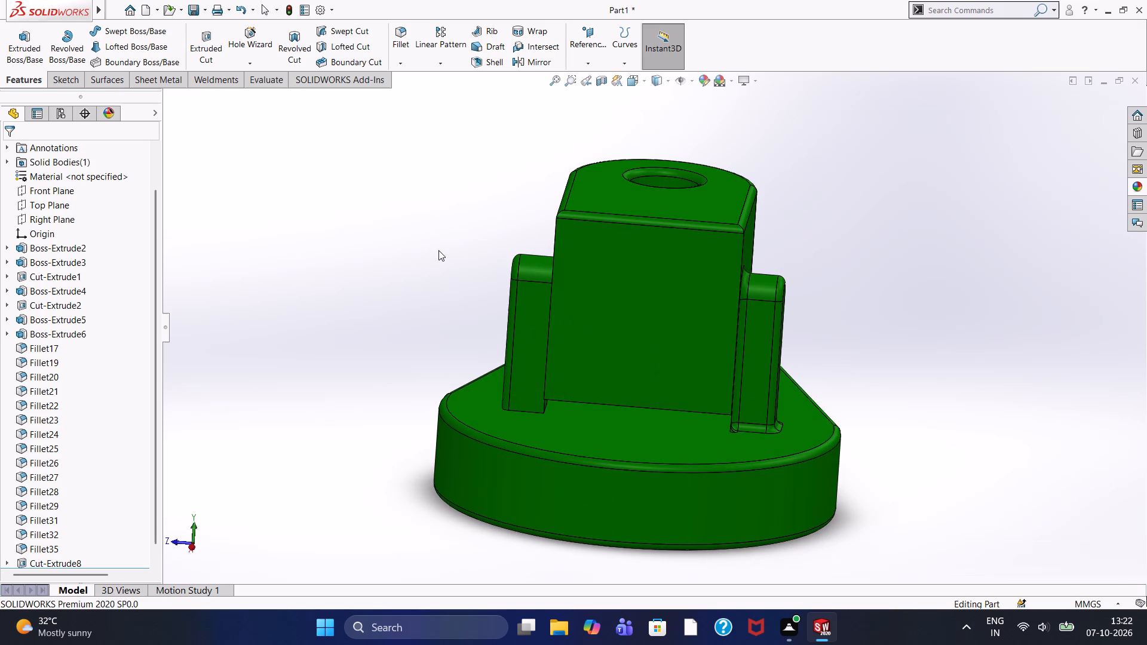
{"action": "scroll", "coordinate": [486, 266], "scroll_direction": "up", "scroll_amount": 2}
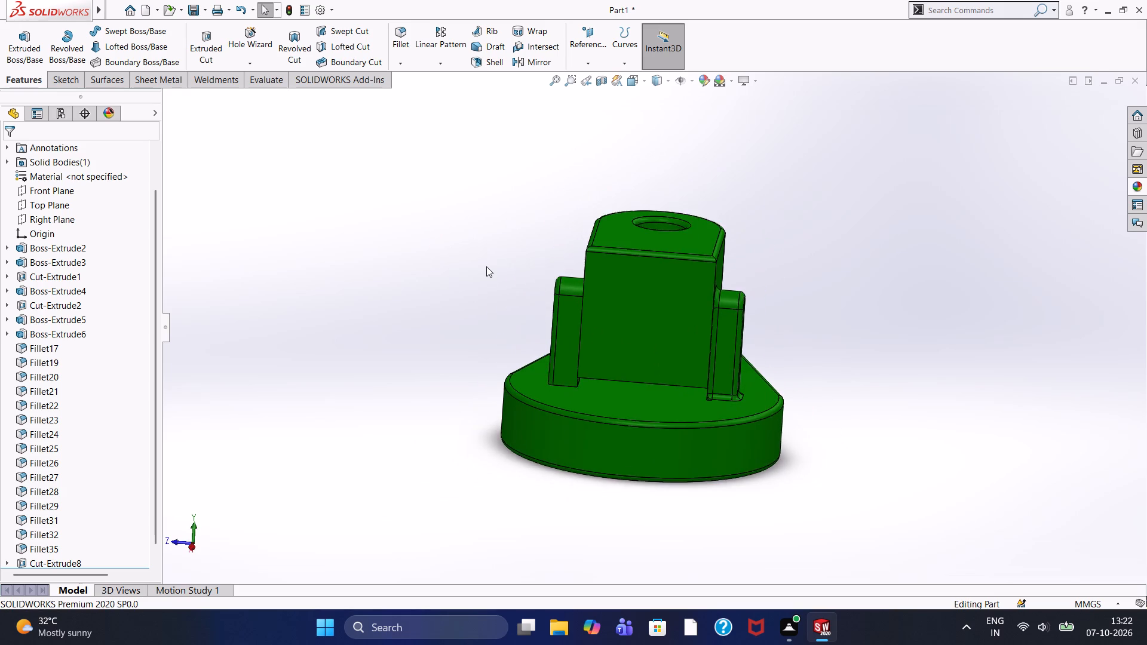
{"action": "scroll", "coordinate": [496, 272], "scroll_direction": "down", "scroll_amount": 2}
{"action": "scroll", "coordinate": [818, 334], "scroll_direction": "down", "scroll_amount": 3}
{"action": "scroll", "coordinate": [744, 322], "scroll_direction": "up", "scroll_amount": 2}
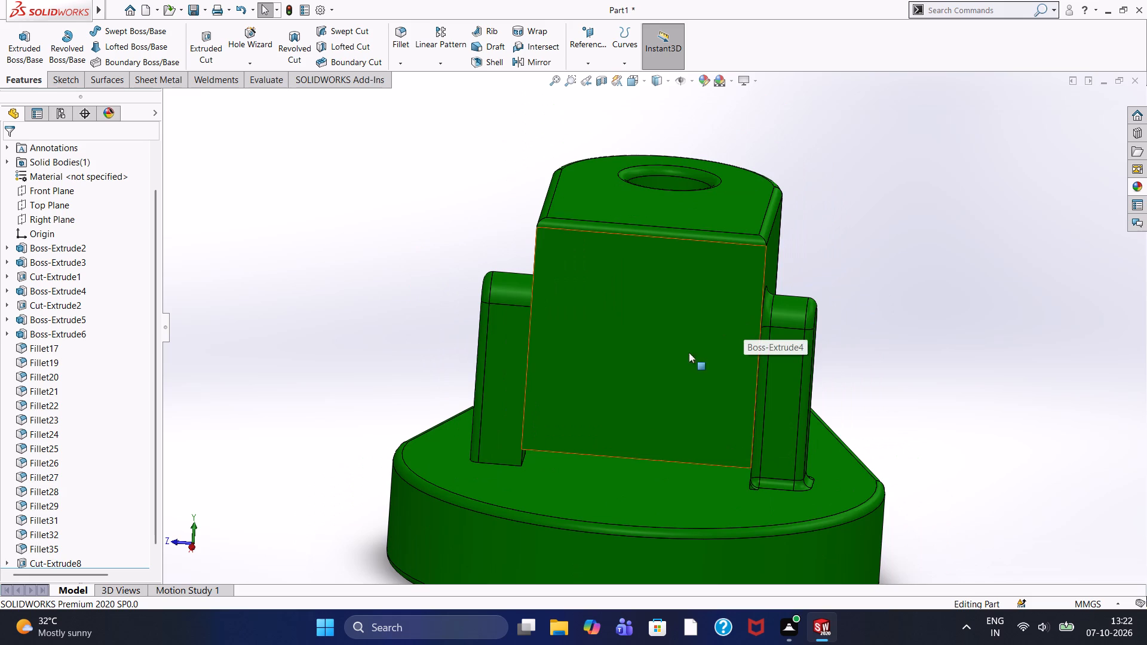
Examine the tall boss and its ribs from both long sides, including where they meet the base plate.
{"action": "middle_click_drag", "start_coordinate": [344, 257], "coordinate": [404, 318]}
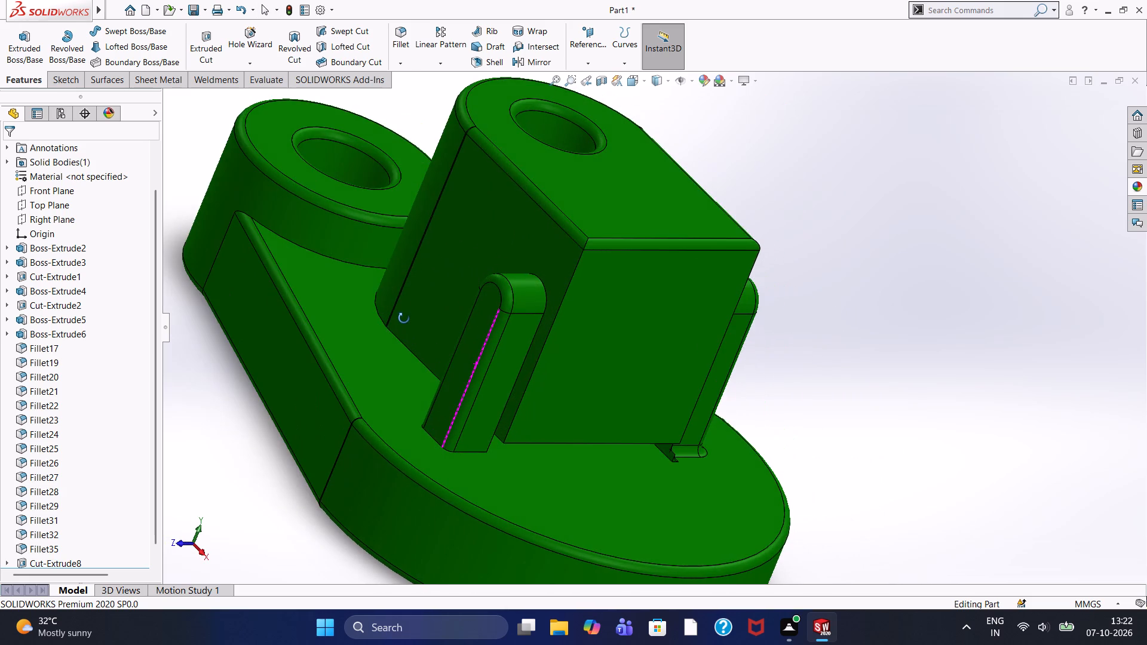
{"action": "middle_click_drag", "start_coordinate": [404, 318], "coordinate": [290, 300]}
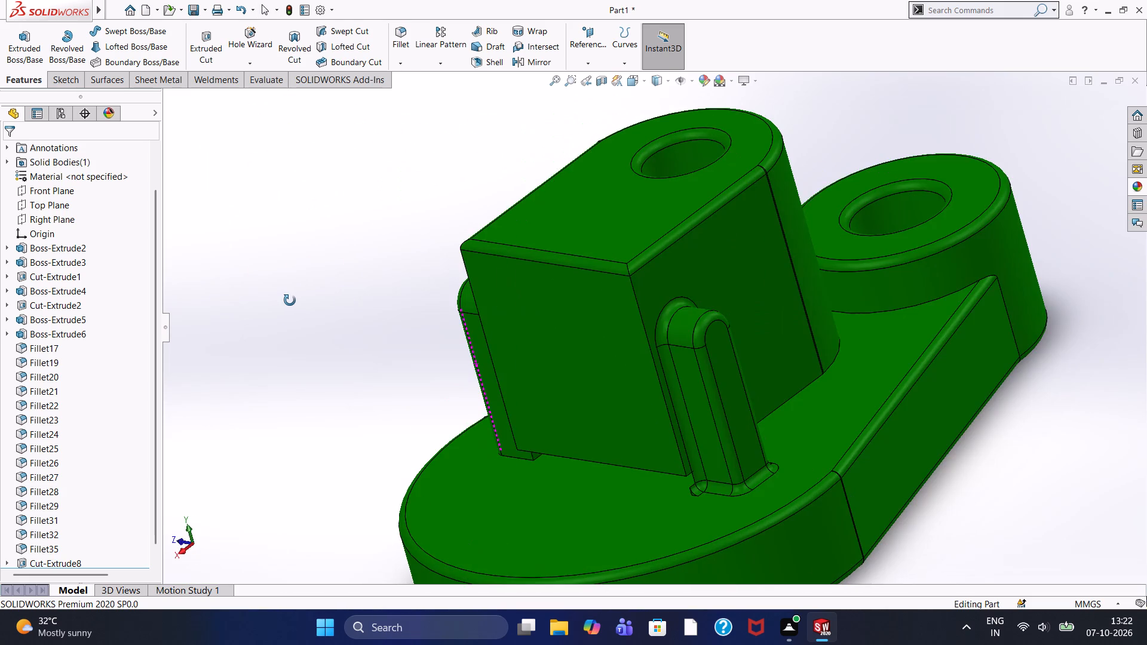
{"action": "middle_click_drag", "start_coordinate": [290, 300], "coordinate": [306, 289]}
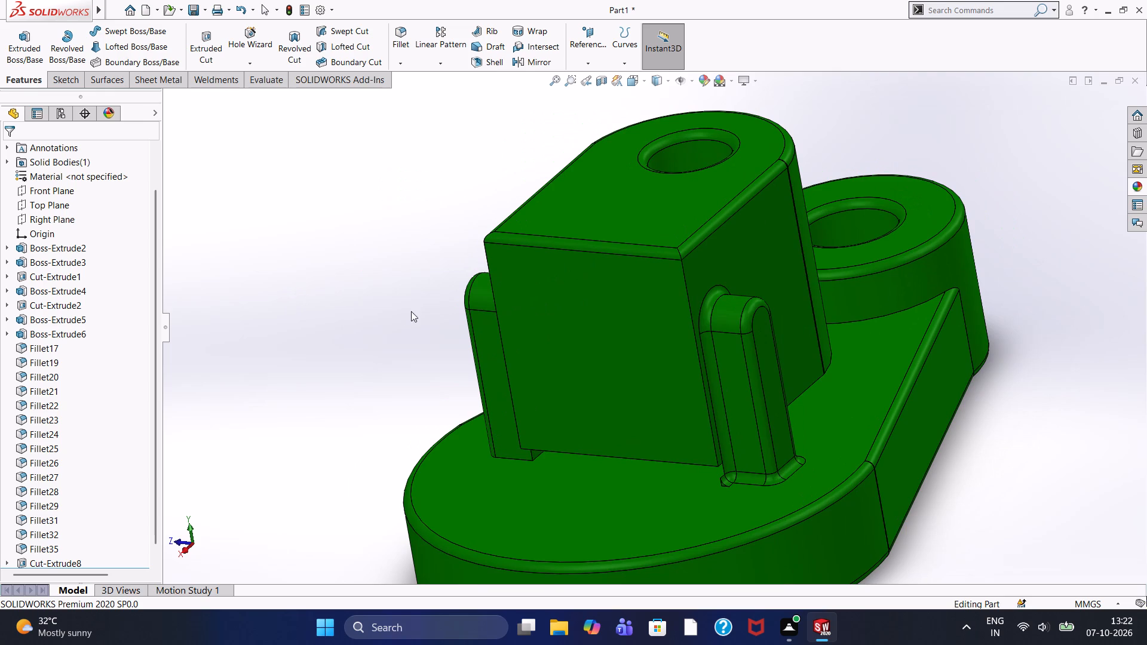
{"action": "scroll", "coordinate": [448, 308], "scroll_direction": "down", "scroll_amount": 2}
{"action": "scroll", "coordinate": [448, 308], "scroll_direction": "up", "scroll_amount": 1}
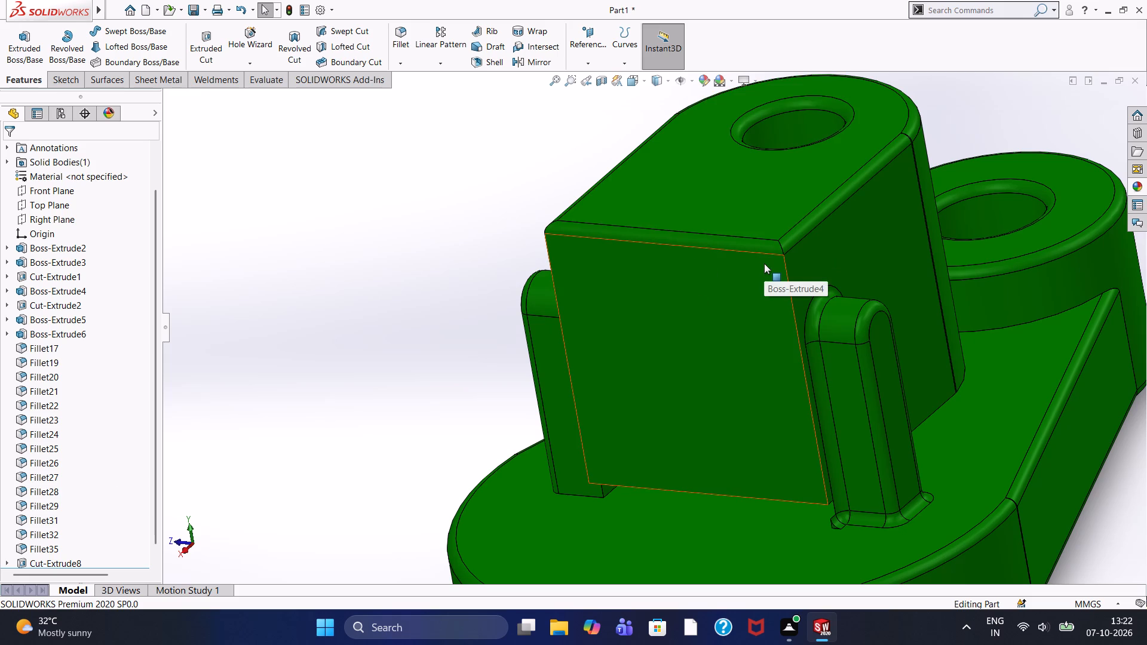
{"action": "scroll", "coordinate": [764, 263], "scroll_direction": "down", "scroll_amount": 3}
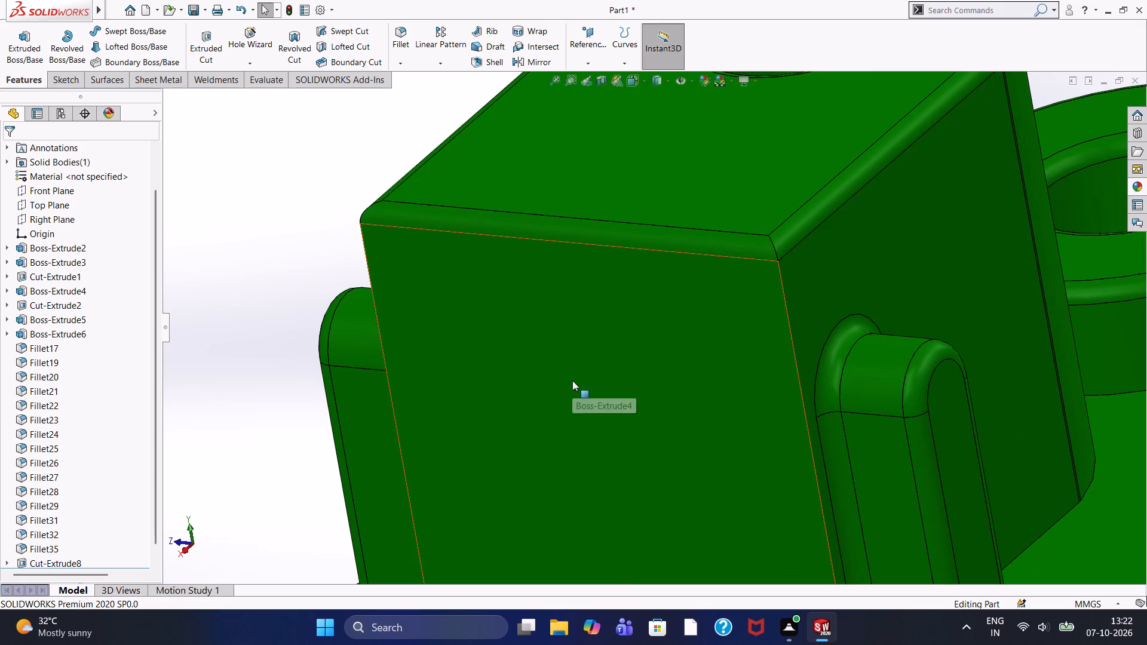
{"action": "scroll", "coordinate": [606, 364], "scroll_direction": "down", "scroll_amount": 4}
{"action": "scroll", "coordinate": [747, 342], "scroll_direction": "up", "scroll_amount": 5}
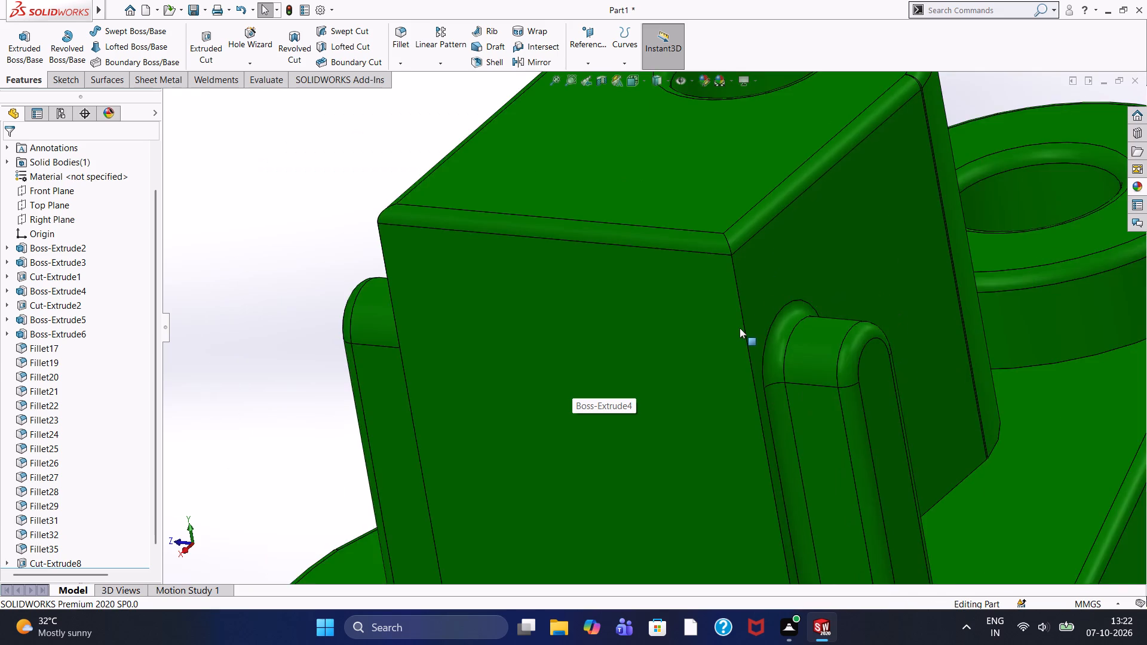
Examine the tall boss, its two ribs and the gap beneath it from the flat end, at raised and low angles.
{"action": "scroll", "coordinate": [740, 328], "scroll_direction": "up", "scroll_amount": 6}
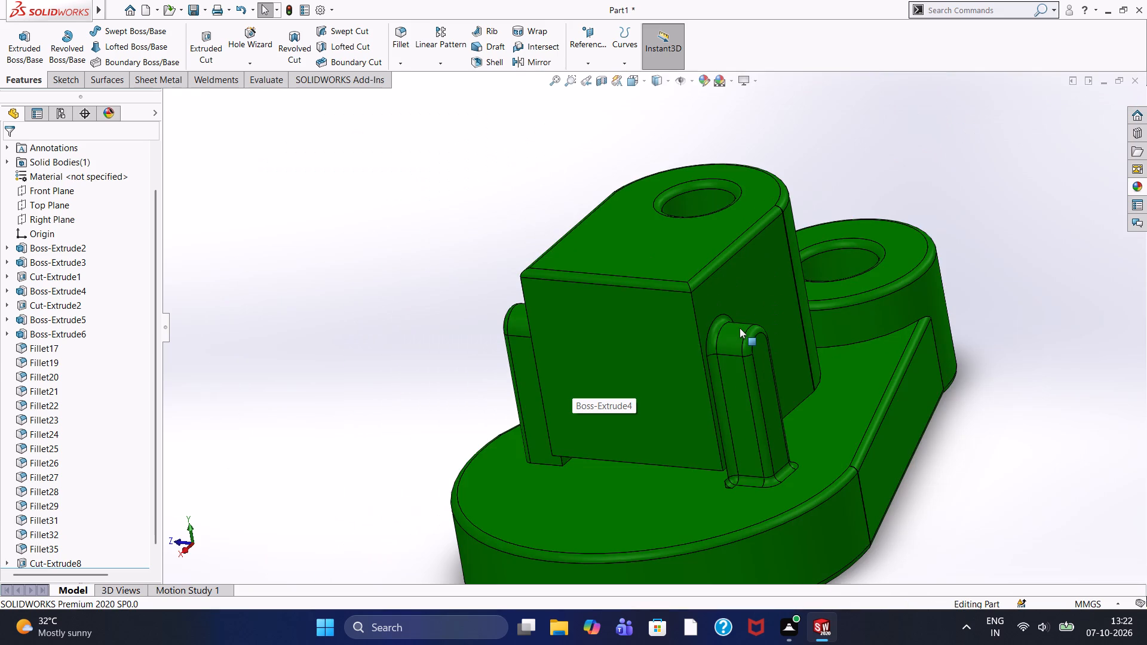
{"action": "scroll", "coordinate": [740, 328], "scroll_direction": "down", "scroll_amount": 1}
{"action": "scroll", "coordinate": [740, 328], "scroll_direction": "up", "scroll_amount": 2}
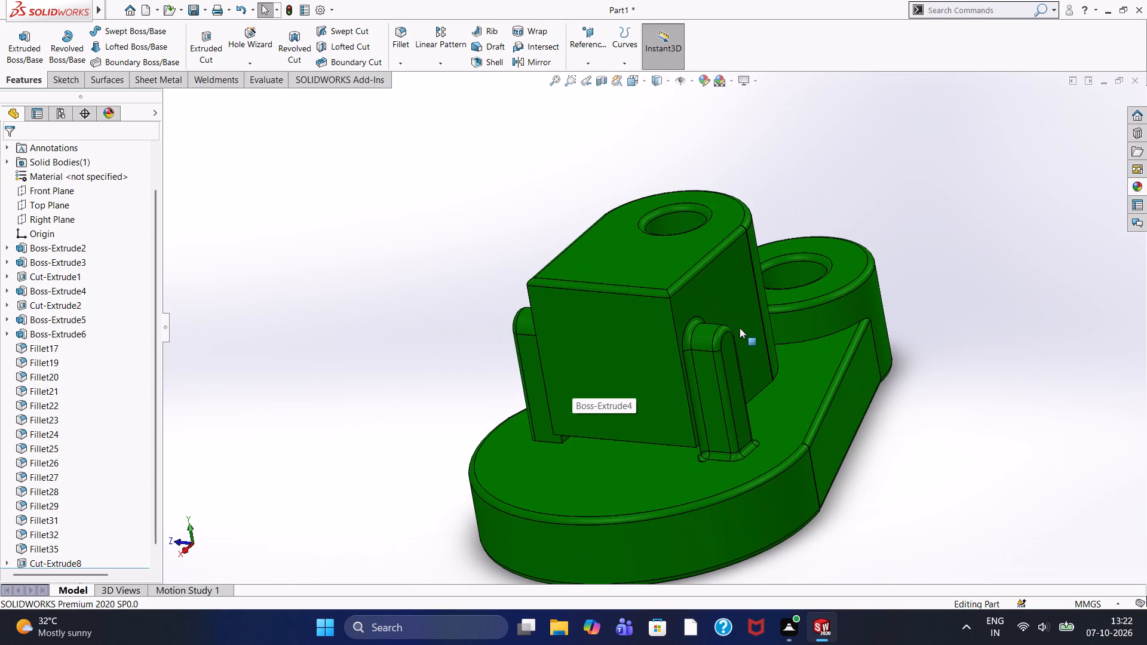
{"action": "scroll", "coordinate": [717, 364], "scroll_direction": "up", "scroll_amount": 4}
{"action": "middle_click_drag", "start_coordinate": [467, 384], "coordinate": [540, 317]}
{"action": "middle_click_drag", "start_coordinate": [525, 354], "coordinate": [507, 337]}
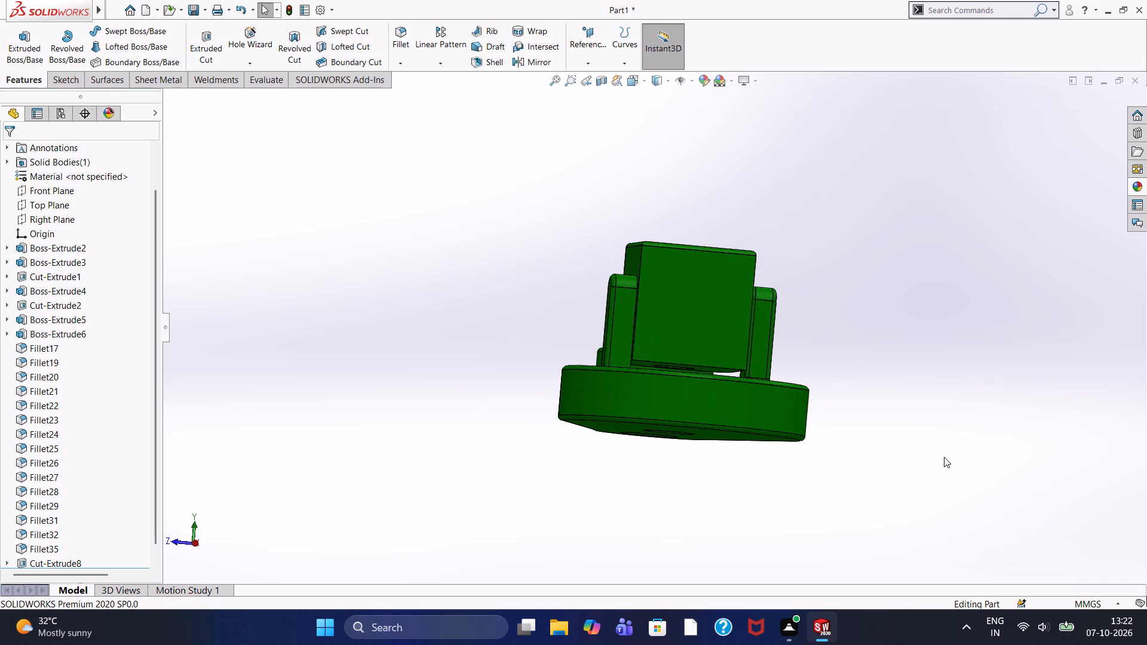
{"action": "scroll", "coordinate": [954, 444], "scroll_direction": "down", "scroll_amount": 2}
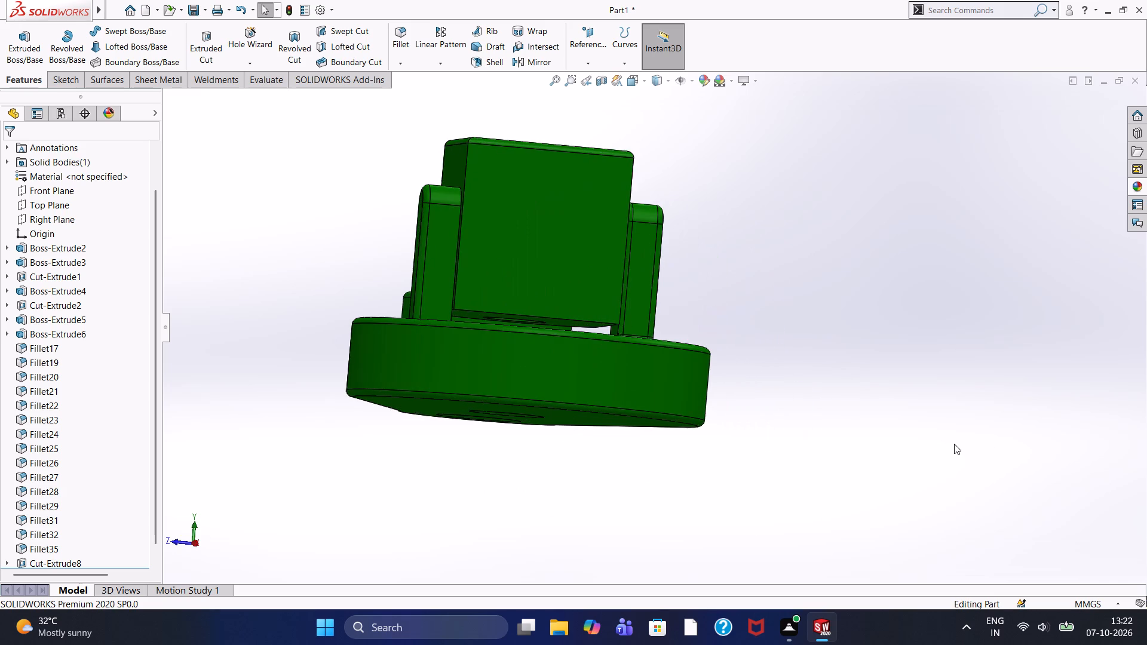
{"action": "scroll", "coordinate": [954, 444], "scroll_direction": "up", "scroll_amount": 2}
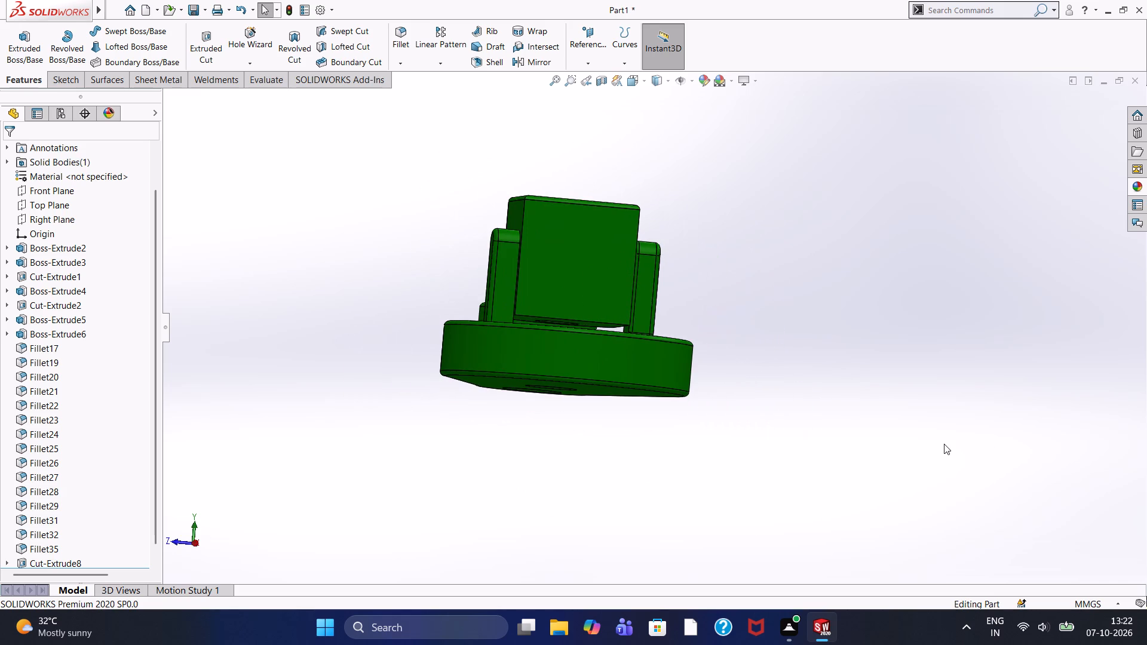
{"action": "scroll", "coordinate": [944, 444], "scroll_direction": "down", "scroll_amount": 2}
{"action": "scroll", "coordinate": [854, 436], "scroll_direction": "up", "scroll_amount": 2}
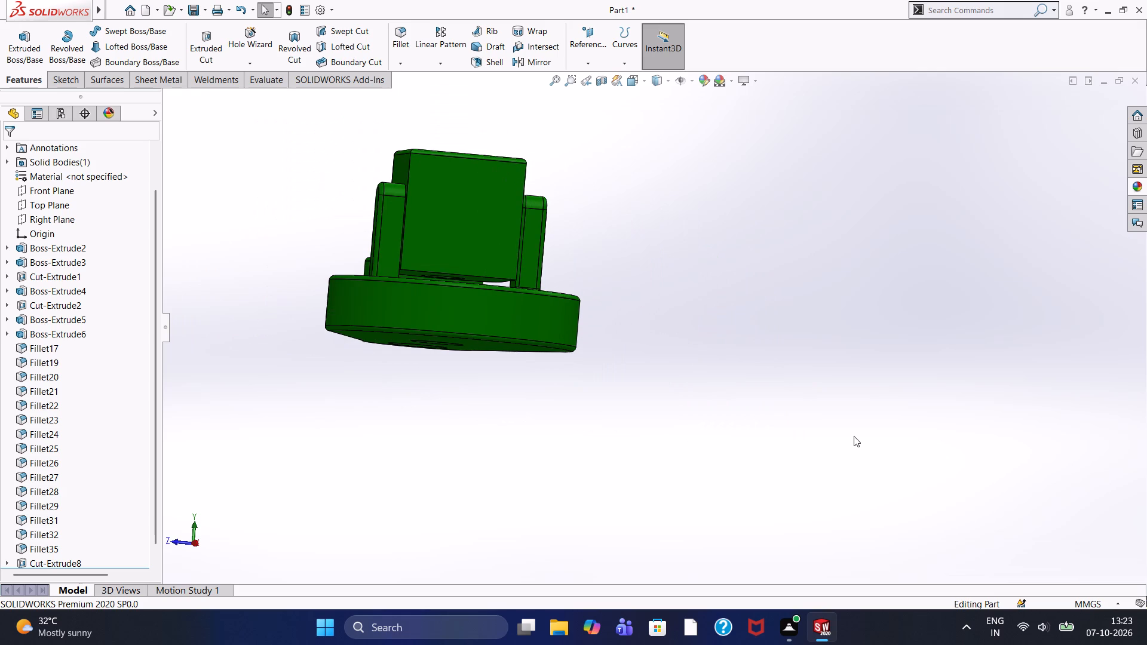
{"action": "scroll", "coordinate": [809, 465], "scroll_direction": "up", "scroll_amount": 3}
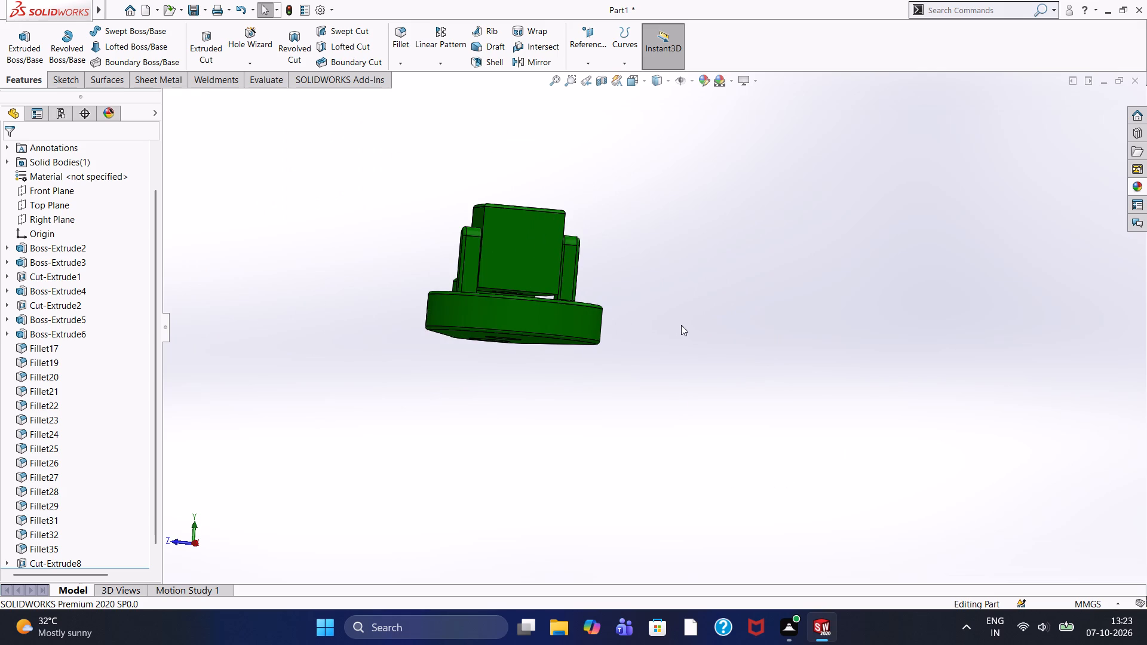
{"action": "middle_click", "coordinate": [681, 325]}
{"action": "middle_click_drag", "start_coordinate": [657, 303], "coordinate": [649, 342]}
{"action": "scroll", "coordinate": [538, 334], "scroll_direction": "down", "scroll_amount": 5}
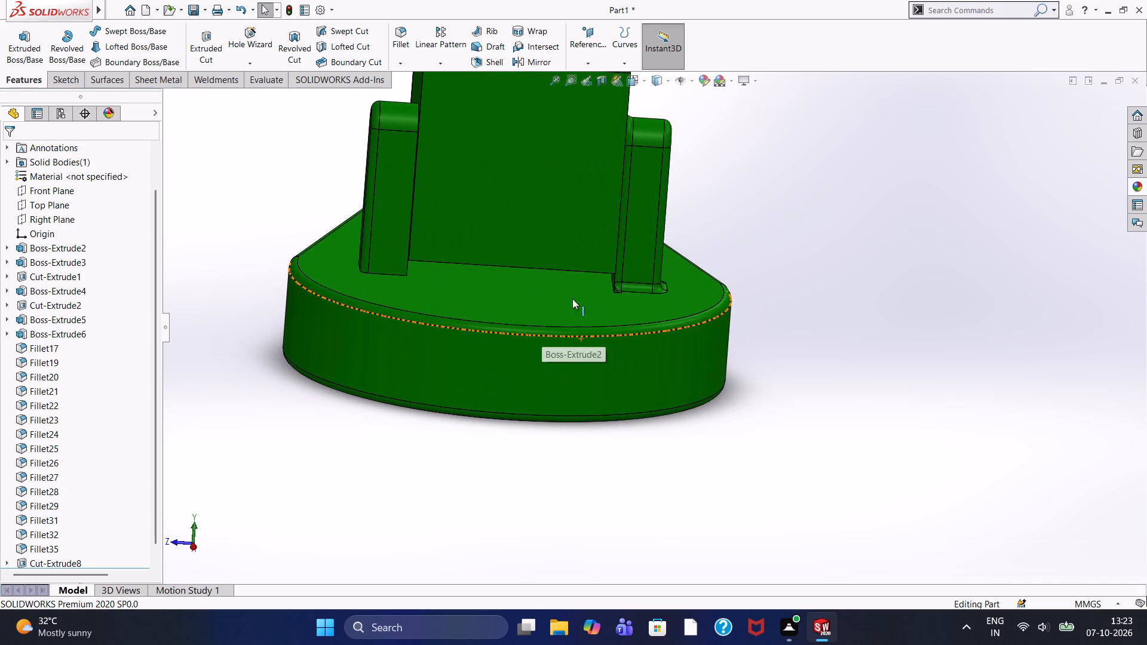
{"action": "middle_click_drag", "start_coordinate": [723, 241], "coordinate": [732, 209]}
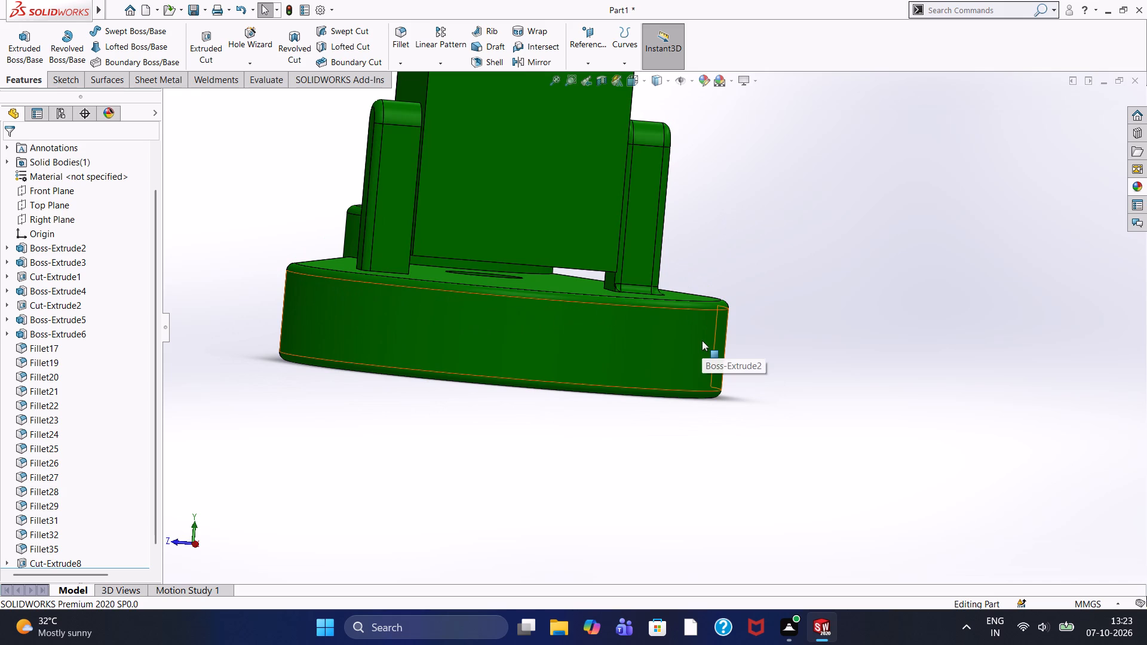
Inspect up close the gap's edge under the tall boss where it meets the rib and the rib's filleted foot.
{"action": "scroll", "coordinate": [664, 266], "scroll_direction": "down", "scroll_amount": 1}
{"action": "scroll", "coordinate": [761, 234], "scroll_direction": "down", "scroll_amount": 2}
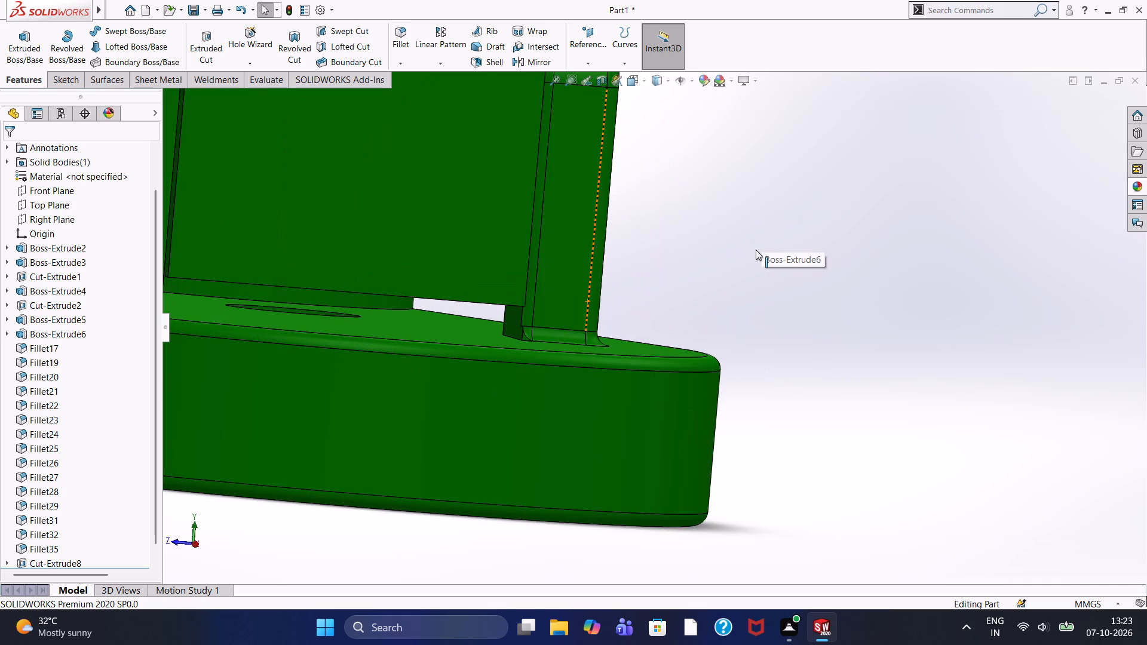
{"action": "scroll", "coordinate": [756, 250], "scroll_direction": "up", "scroll_amount": 1}
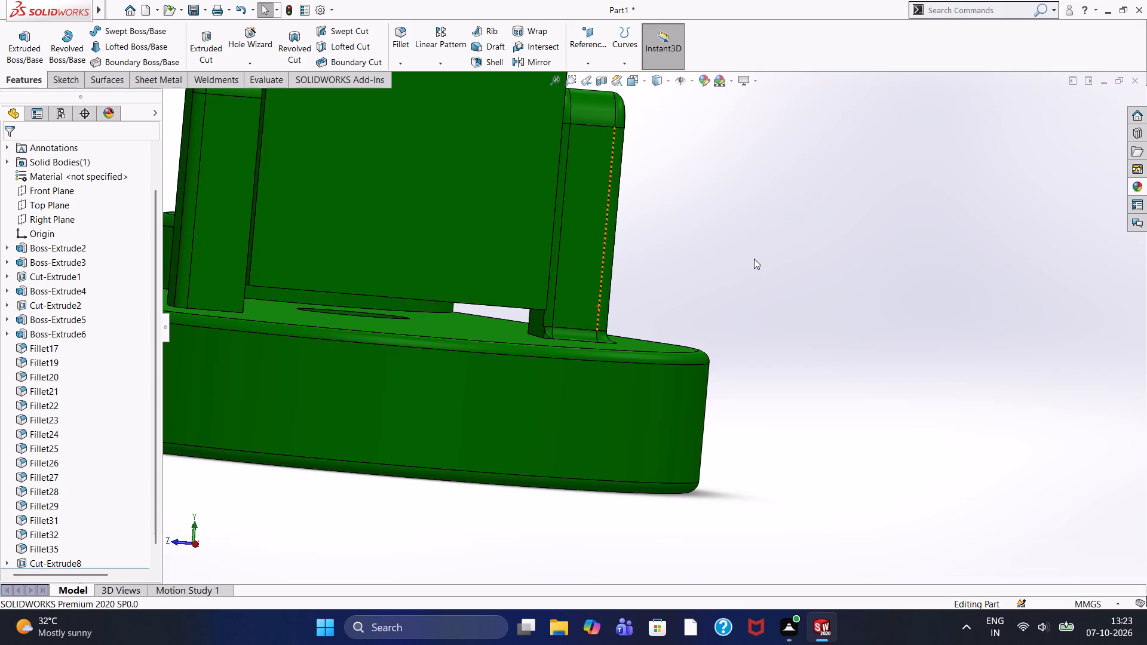
{"action": "scroll", "coordinate": [754, 259], "scroll_direction": "down", "scroll_amount": 2}
{"action": "scroll", "coordinate": [748, 267], "scroll_direction": "up", "scroll_amount": 3}
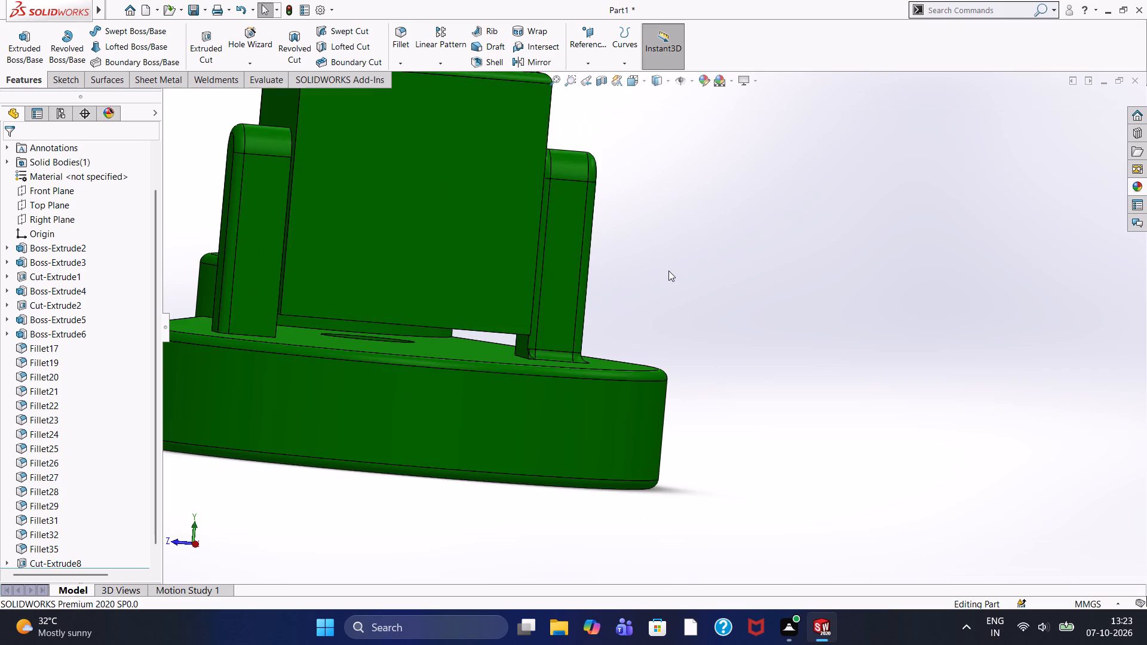
{"action": "scroll", "coordinate": [668, 271], "scroll_direction": "up", "scroll_amount": 2}
{"action": "scroll", "coordinate": [668, 271], "scroll_direction": "down", "scroll_amount": 1}
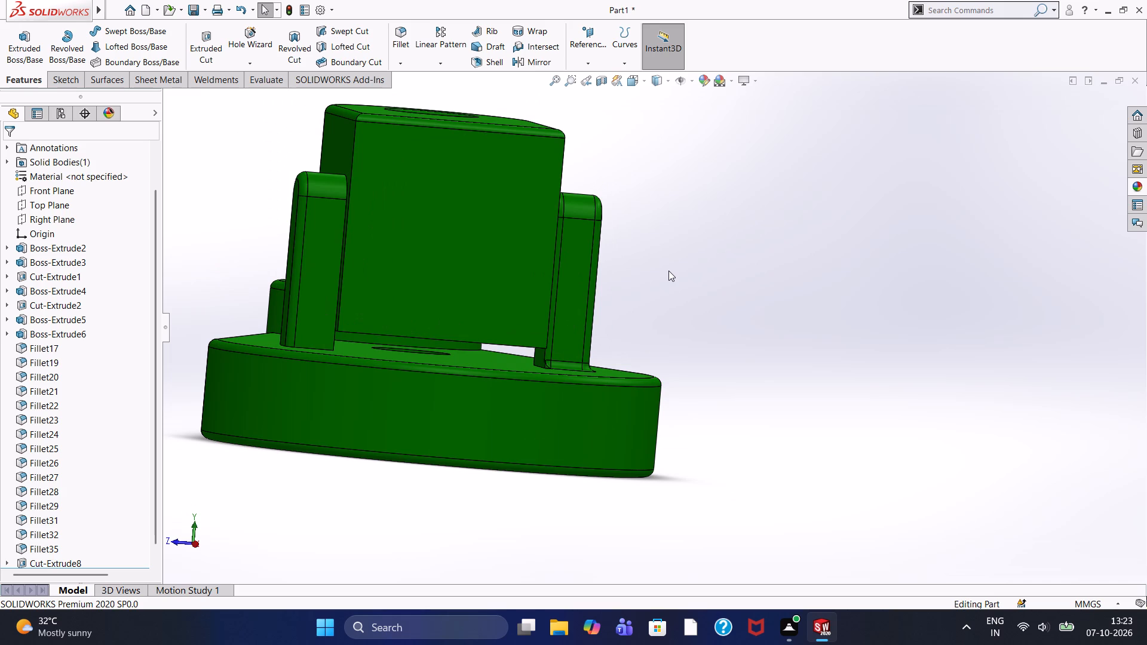
{"action": "scroll", "coordinate": [668, 271], "scroll_direction": "down", "scroll_amount": 3}
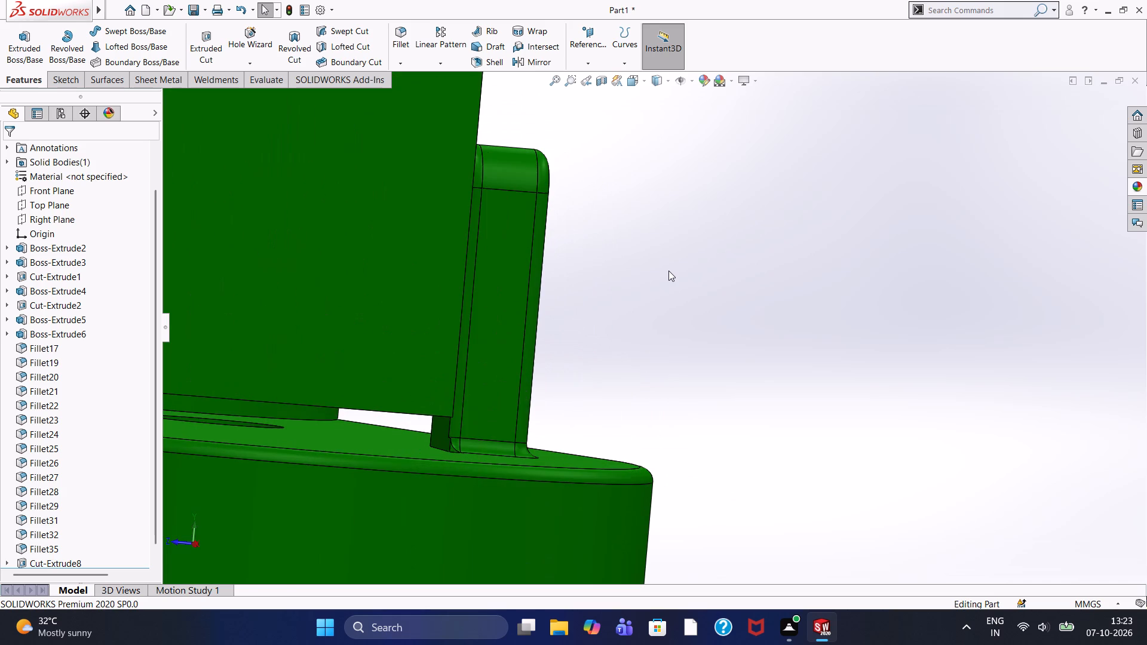
{"action": "scroll", "coordinate": [668, 271], "scroll_direction": "down", "scroll_amount": 3}
{"action": "scroll", "coordinate": [668, 271], "scroll_direction": "up", "scroll_amount": 2}
{"action": "scroll", "coordinate": [668, 271], "scroll_direction": "down", "scroll_amount": 2}
{"action": "scroll", "coordinate": [668, 271], "scroll_direction": "up", "scroll_amount": 1}
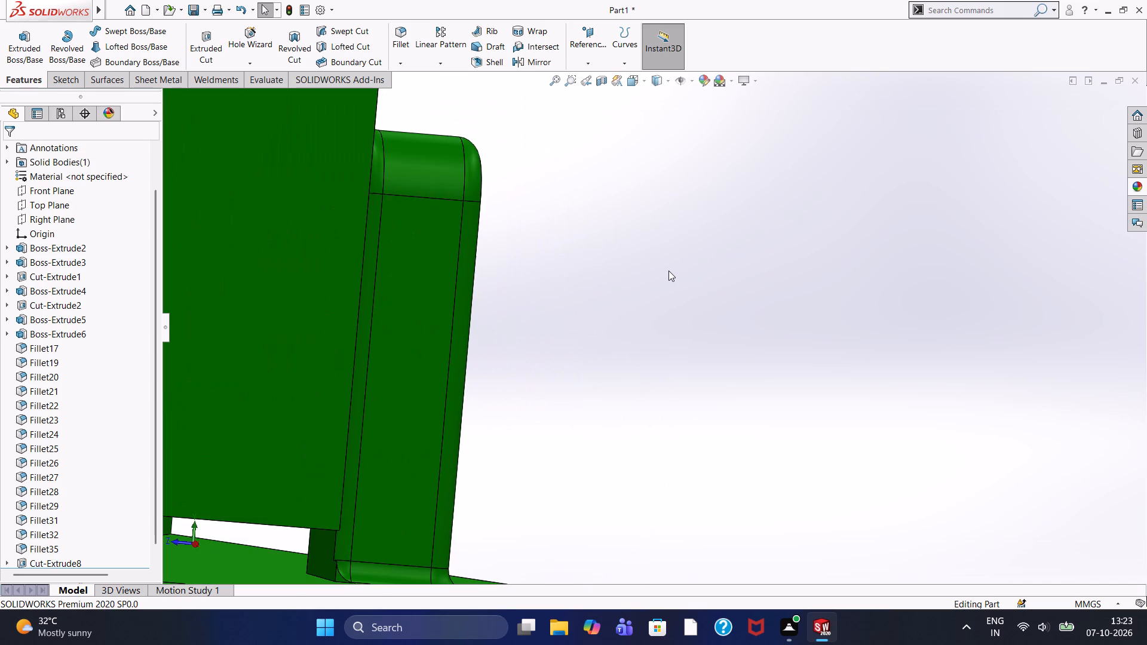
{"action": "scroll", "coordinate": [668, 271], "scroll_direction": "down", "scroll_amount": 1}
{"action": "scroll", "coordinate": [668, 271], "scroll_direction": "up", "scroll_amount": 1}
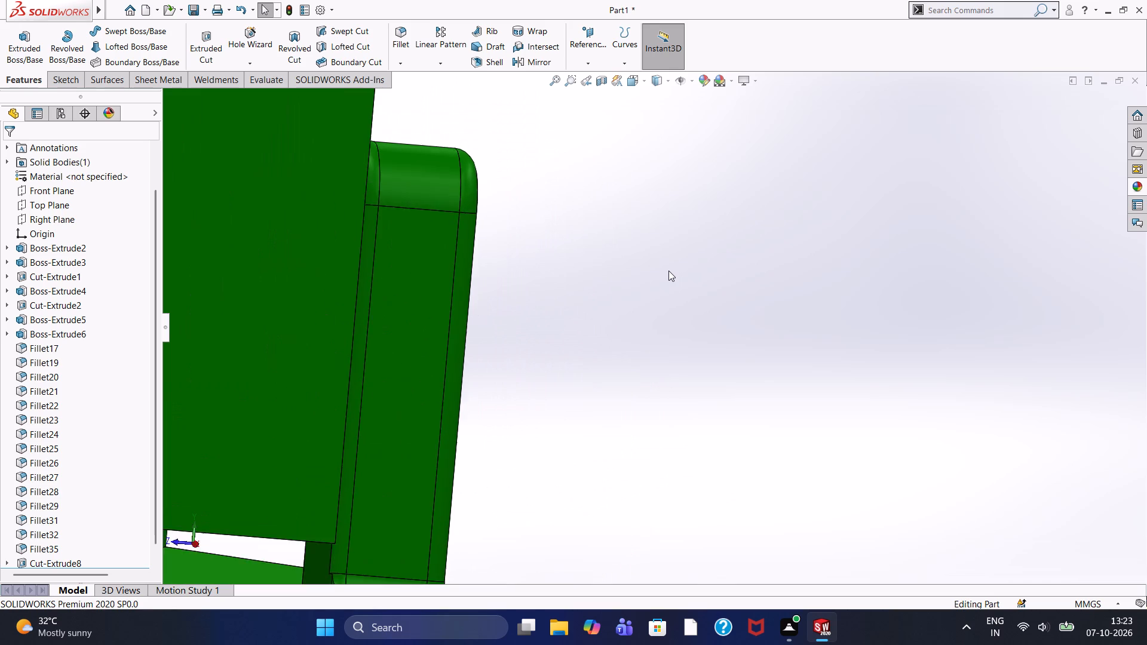
{"action": "scroll", "coordinate": [668, 271], "scroll_direction": "up", "scroll_amount": 1}
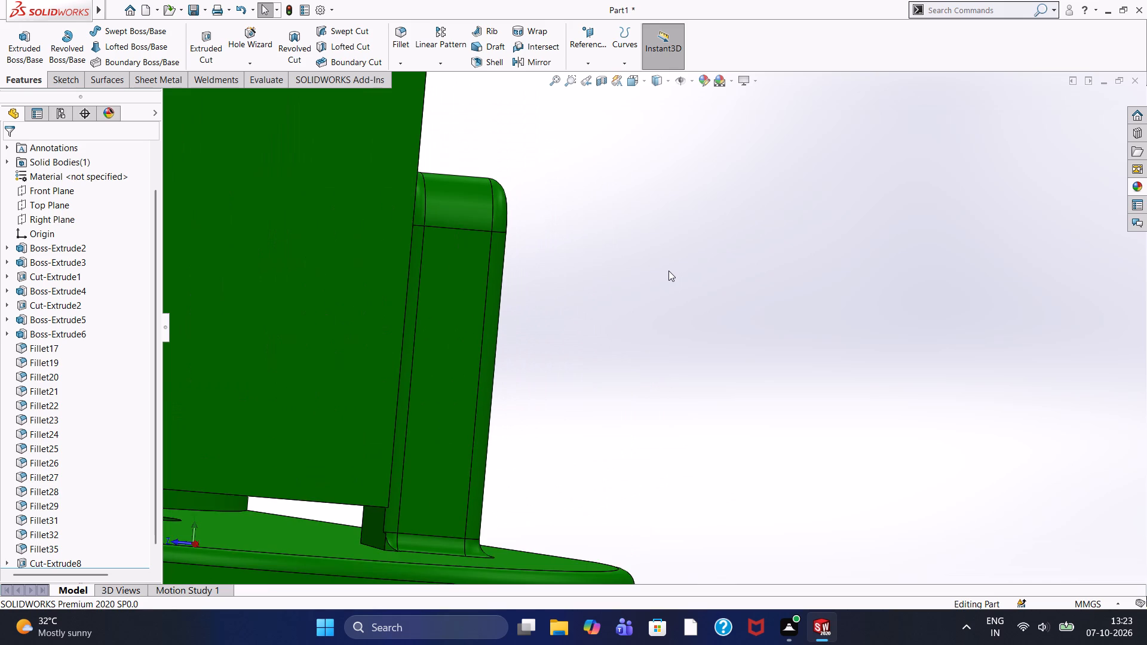
{"action": "scroll", "coordinate": [693, 262], "scroll_direction": "up", "scroll_amount": 5}
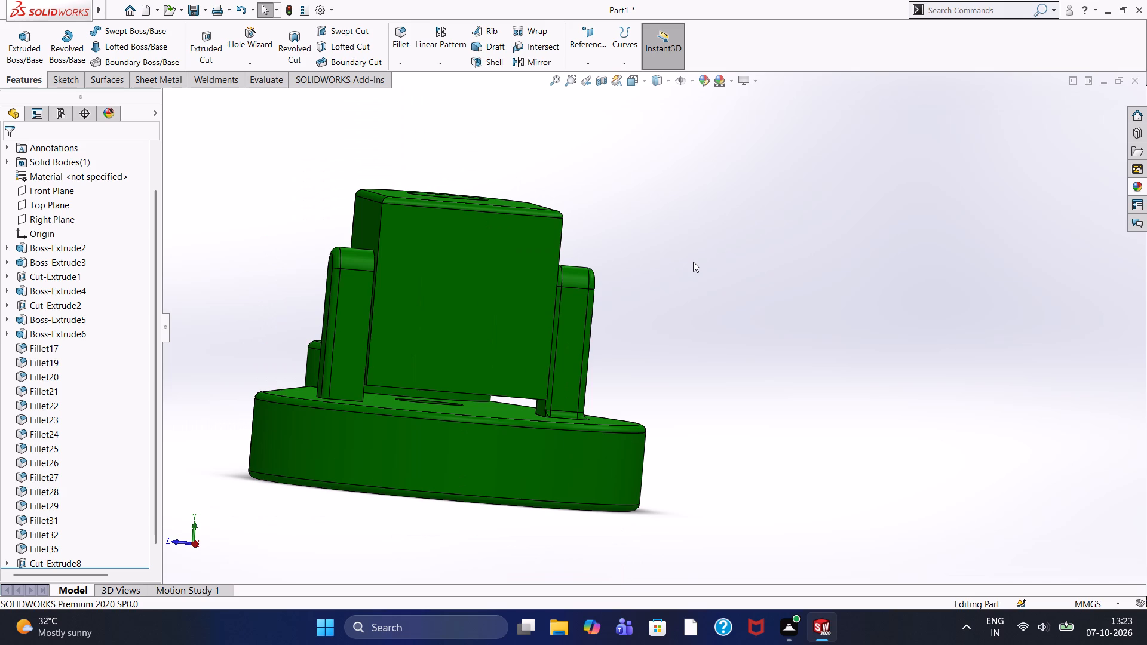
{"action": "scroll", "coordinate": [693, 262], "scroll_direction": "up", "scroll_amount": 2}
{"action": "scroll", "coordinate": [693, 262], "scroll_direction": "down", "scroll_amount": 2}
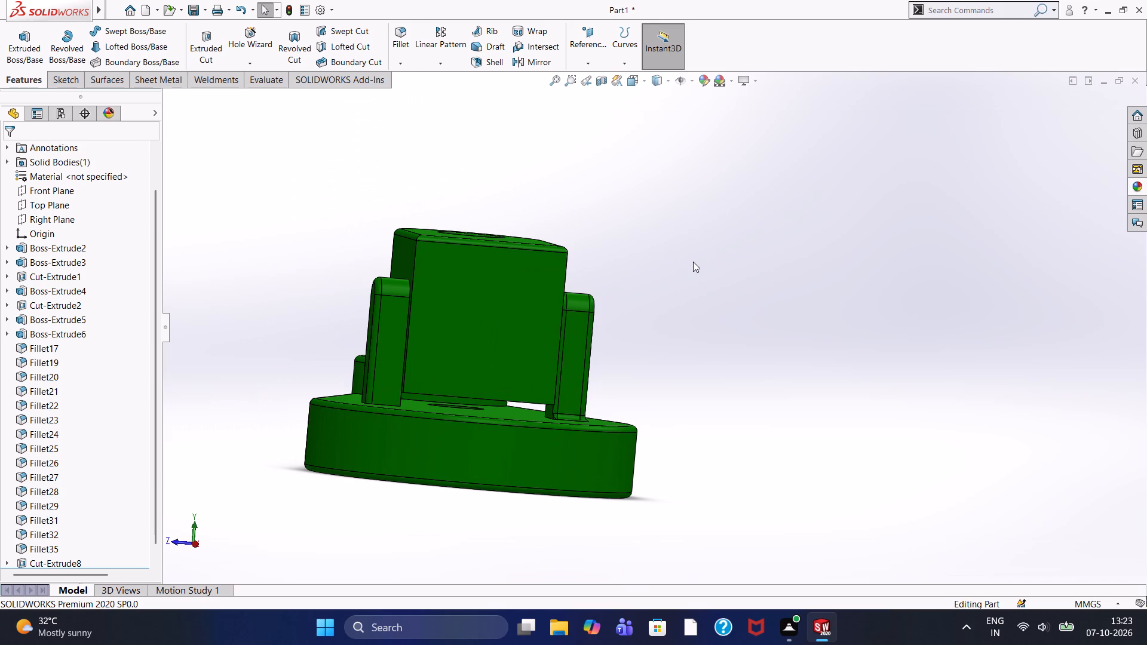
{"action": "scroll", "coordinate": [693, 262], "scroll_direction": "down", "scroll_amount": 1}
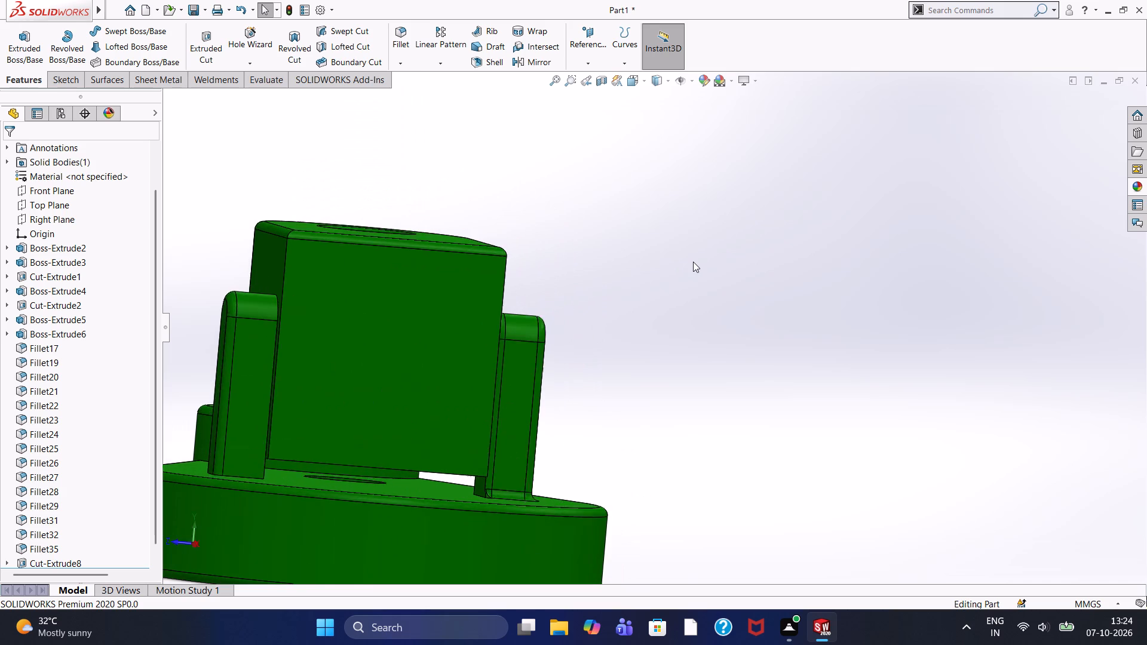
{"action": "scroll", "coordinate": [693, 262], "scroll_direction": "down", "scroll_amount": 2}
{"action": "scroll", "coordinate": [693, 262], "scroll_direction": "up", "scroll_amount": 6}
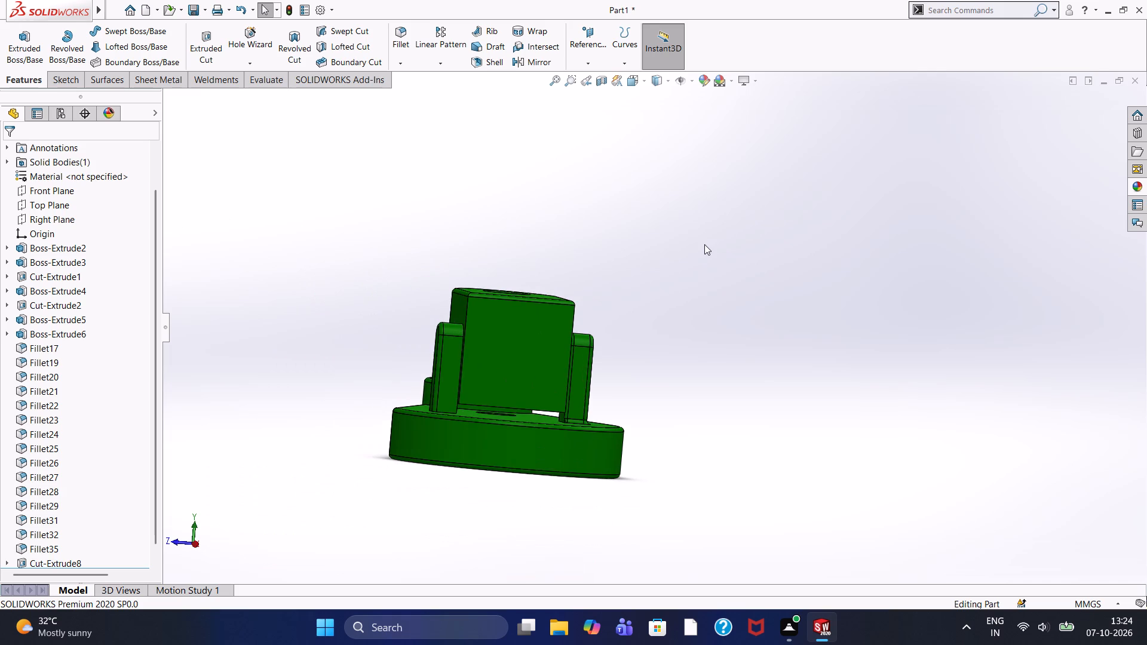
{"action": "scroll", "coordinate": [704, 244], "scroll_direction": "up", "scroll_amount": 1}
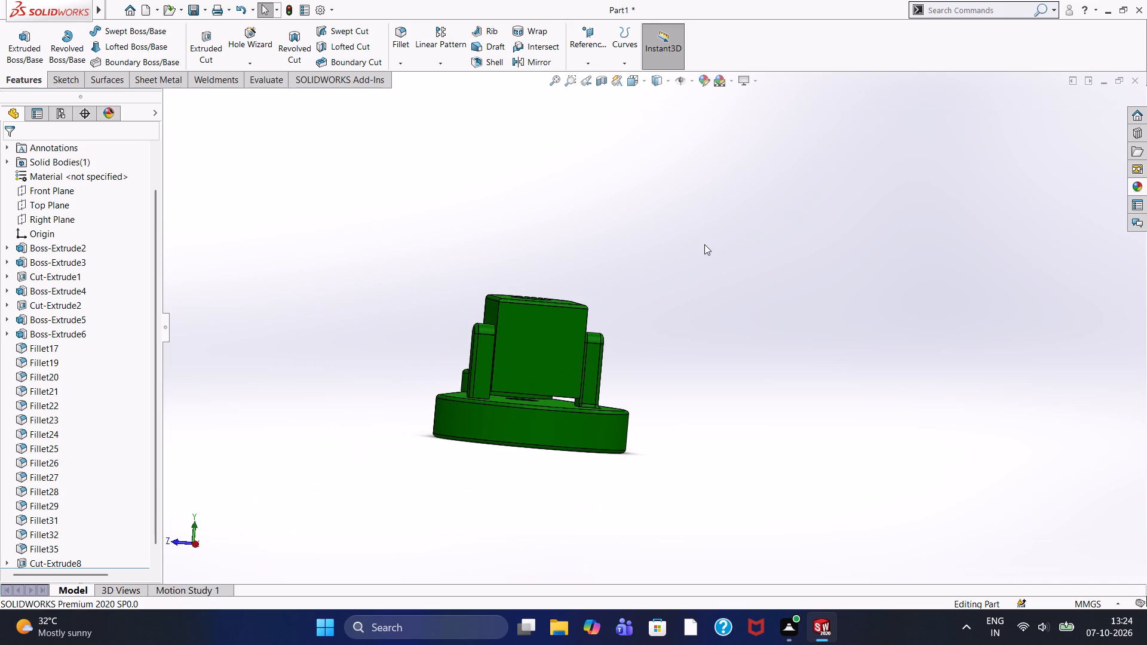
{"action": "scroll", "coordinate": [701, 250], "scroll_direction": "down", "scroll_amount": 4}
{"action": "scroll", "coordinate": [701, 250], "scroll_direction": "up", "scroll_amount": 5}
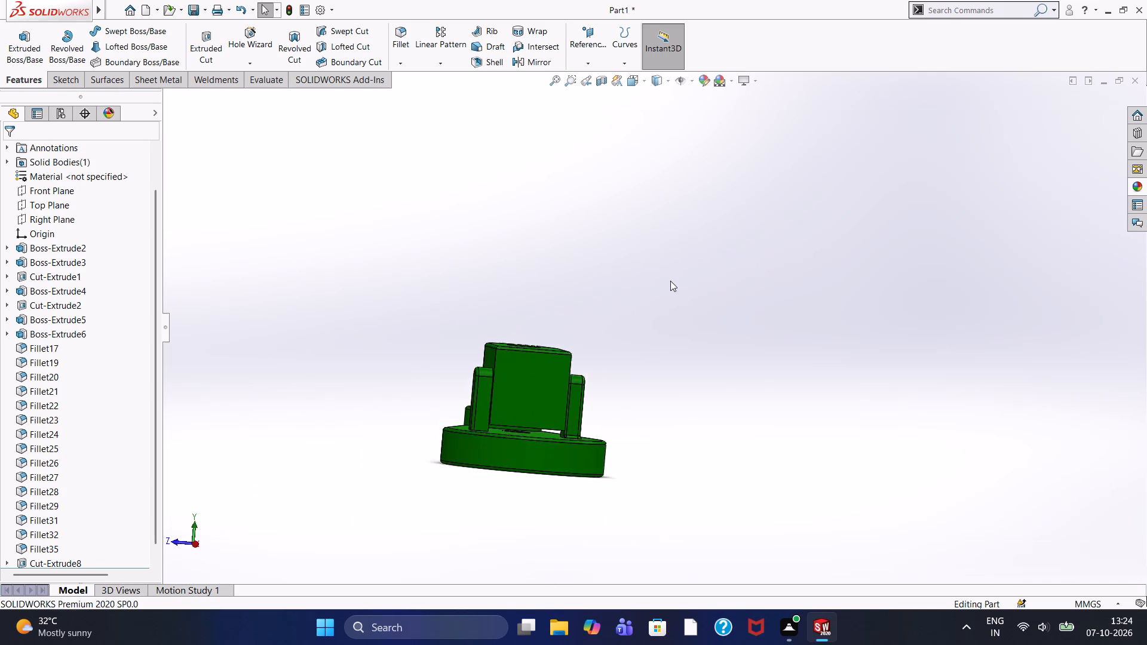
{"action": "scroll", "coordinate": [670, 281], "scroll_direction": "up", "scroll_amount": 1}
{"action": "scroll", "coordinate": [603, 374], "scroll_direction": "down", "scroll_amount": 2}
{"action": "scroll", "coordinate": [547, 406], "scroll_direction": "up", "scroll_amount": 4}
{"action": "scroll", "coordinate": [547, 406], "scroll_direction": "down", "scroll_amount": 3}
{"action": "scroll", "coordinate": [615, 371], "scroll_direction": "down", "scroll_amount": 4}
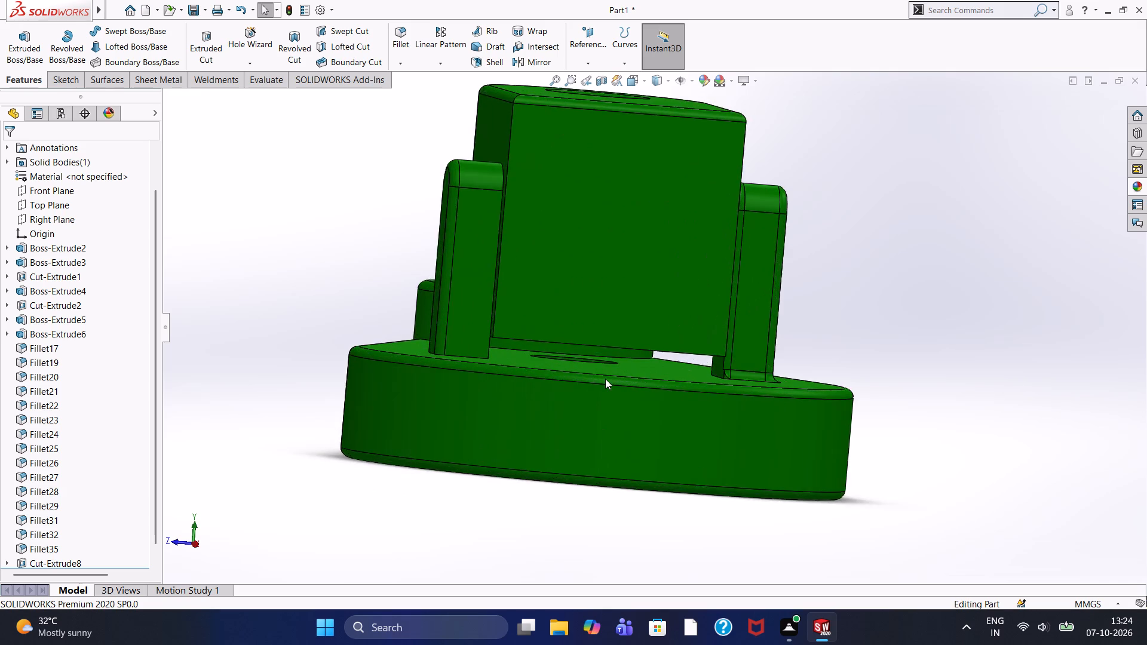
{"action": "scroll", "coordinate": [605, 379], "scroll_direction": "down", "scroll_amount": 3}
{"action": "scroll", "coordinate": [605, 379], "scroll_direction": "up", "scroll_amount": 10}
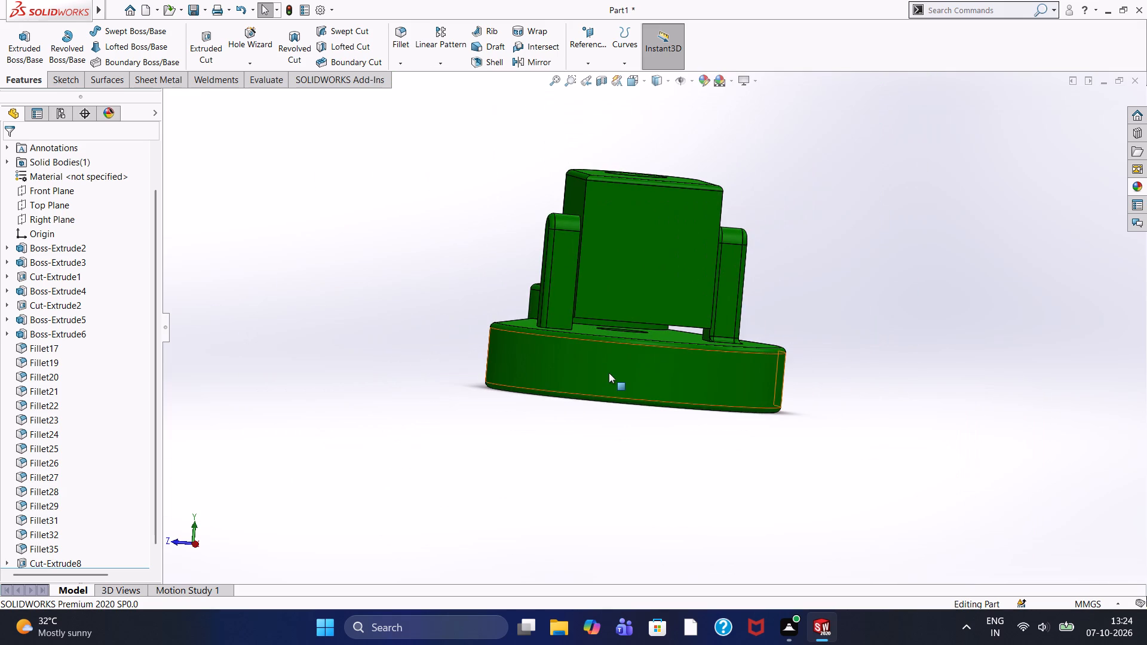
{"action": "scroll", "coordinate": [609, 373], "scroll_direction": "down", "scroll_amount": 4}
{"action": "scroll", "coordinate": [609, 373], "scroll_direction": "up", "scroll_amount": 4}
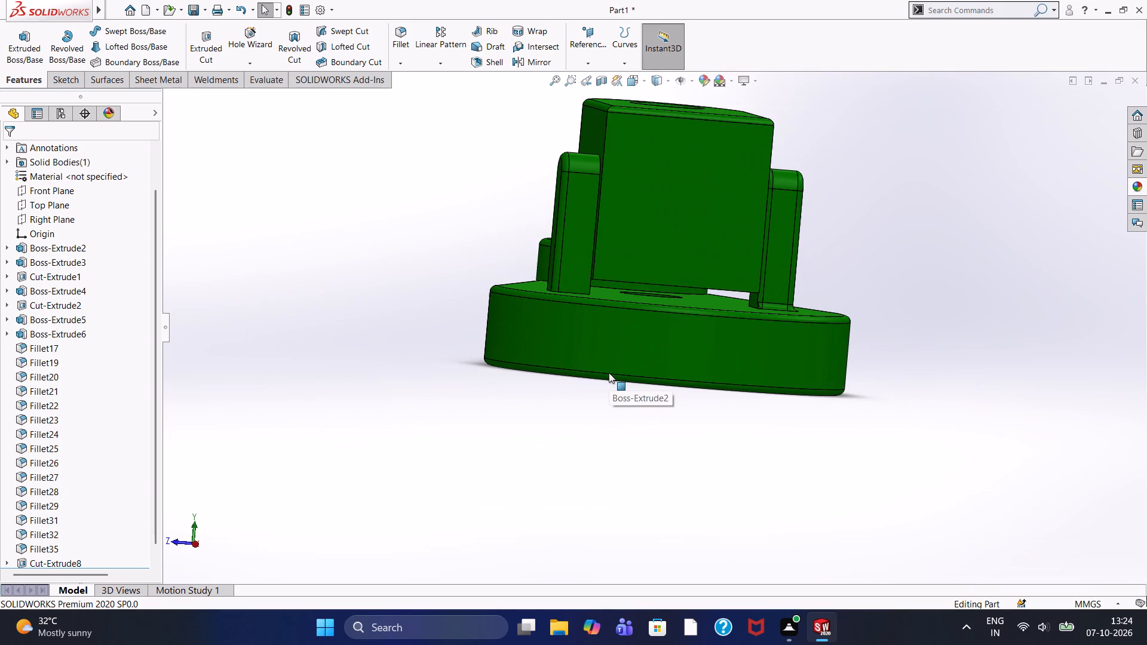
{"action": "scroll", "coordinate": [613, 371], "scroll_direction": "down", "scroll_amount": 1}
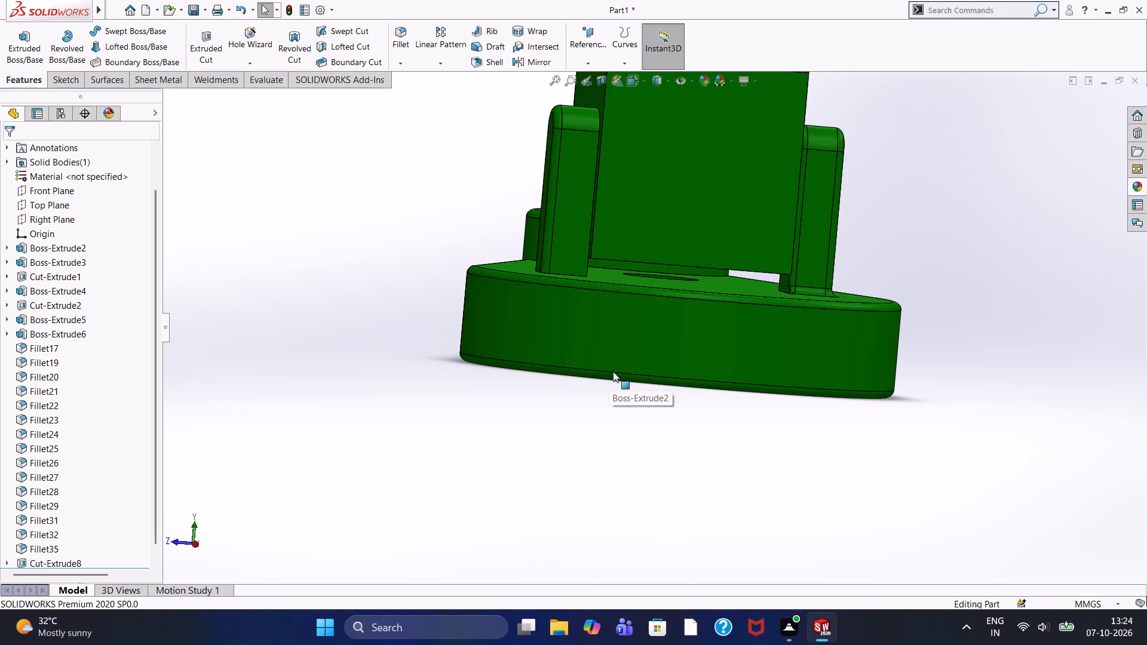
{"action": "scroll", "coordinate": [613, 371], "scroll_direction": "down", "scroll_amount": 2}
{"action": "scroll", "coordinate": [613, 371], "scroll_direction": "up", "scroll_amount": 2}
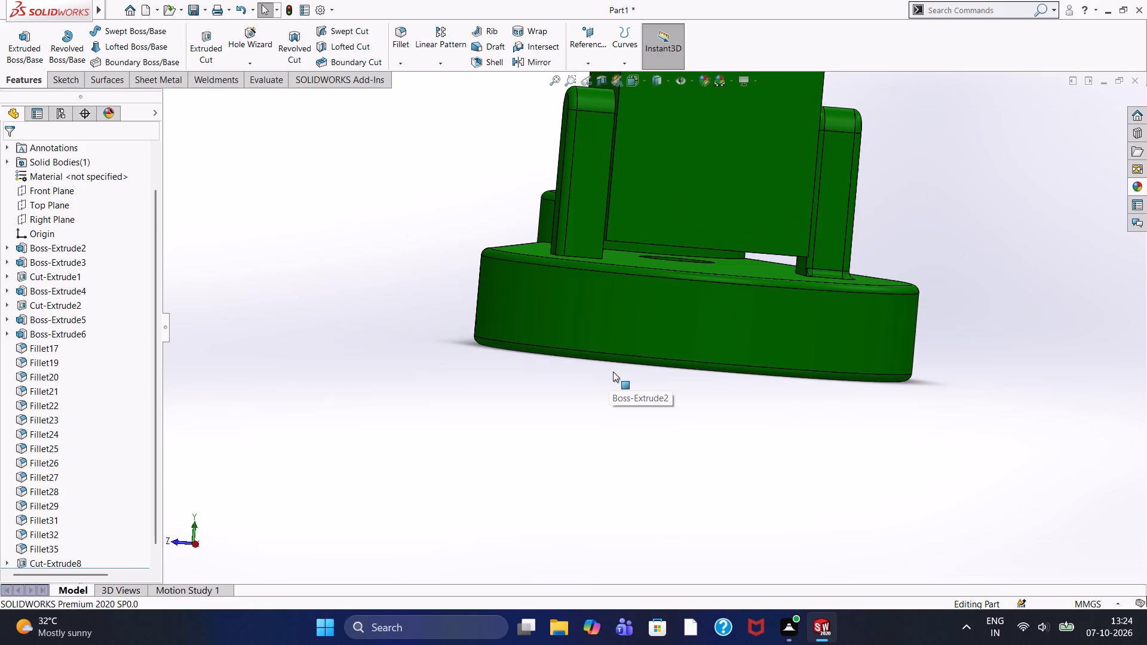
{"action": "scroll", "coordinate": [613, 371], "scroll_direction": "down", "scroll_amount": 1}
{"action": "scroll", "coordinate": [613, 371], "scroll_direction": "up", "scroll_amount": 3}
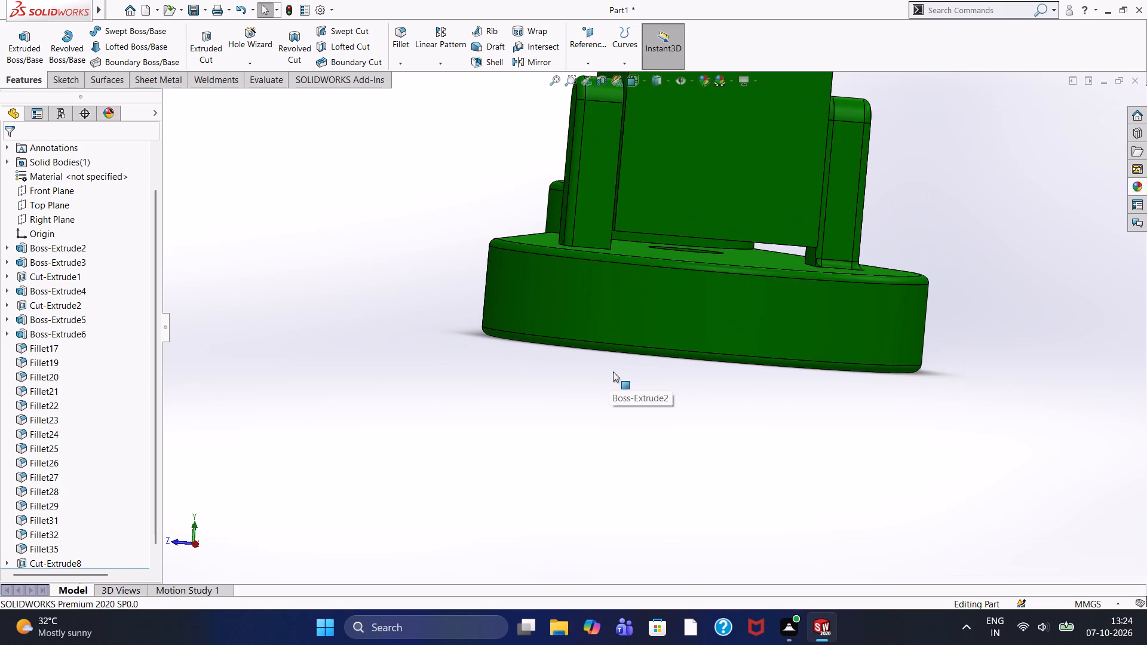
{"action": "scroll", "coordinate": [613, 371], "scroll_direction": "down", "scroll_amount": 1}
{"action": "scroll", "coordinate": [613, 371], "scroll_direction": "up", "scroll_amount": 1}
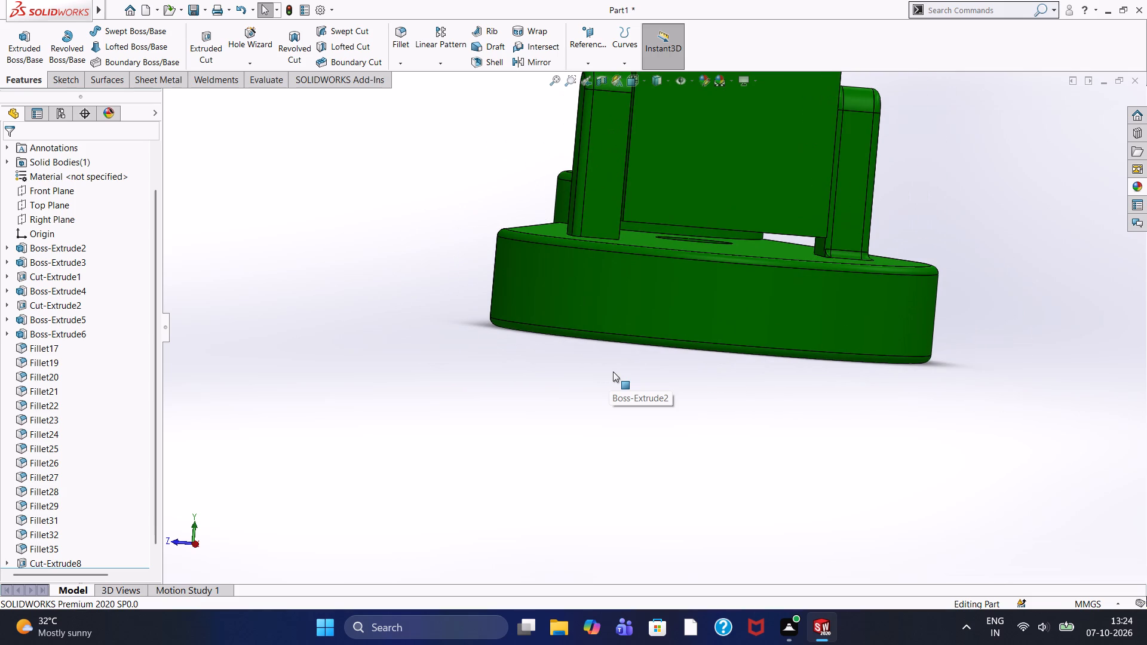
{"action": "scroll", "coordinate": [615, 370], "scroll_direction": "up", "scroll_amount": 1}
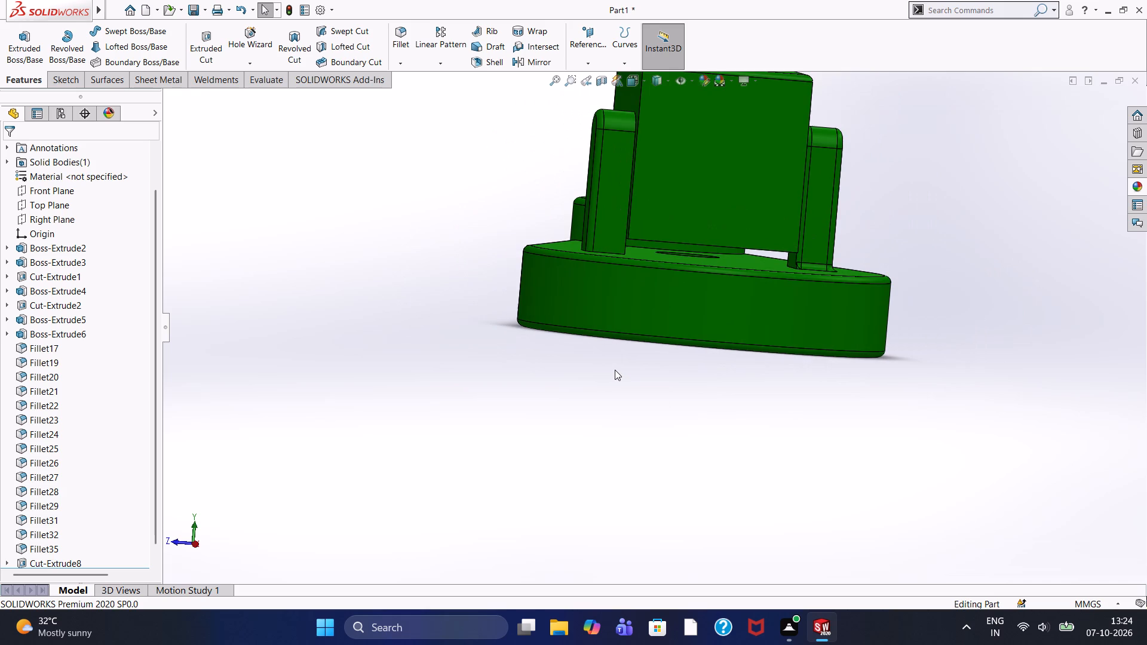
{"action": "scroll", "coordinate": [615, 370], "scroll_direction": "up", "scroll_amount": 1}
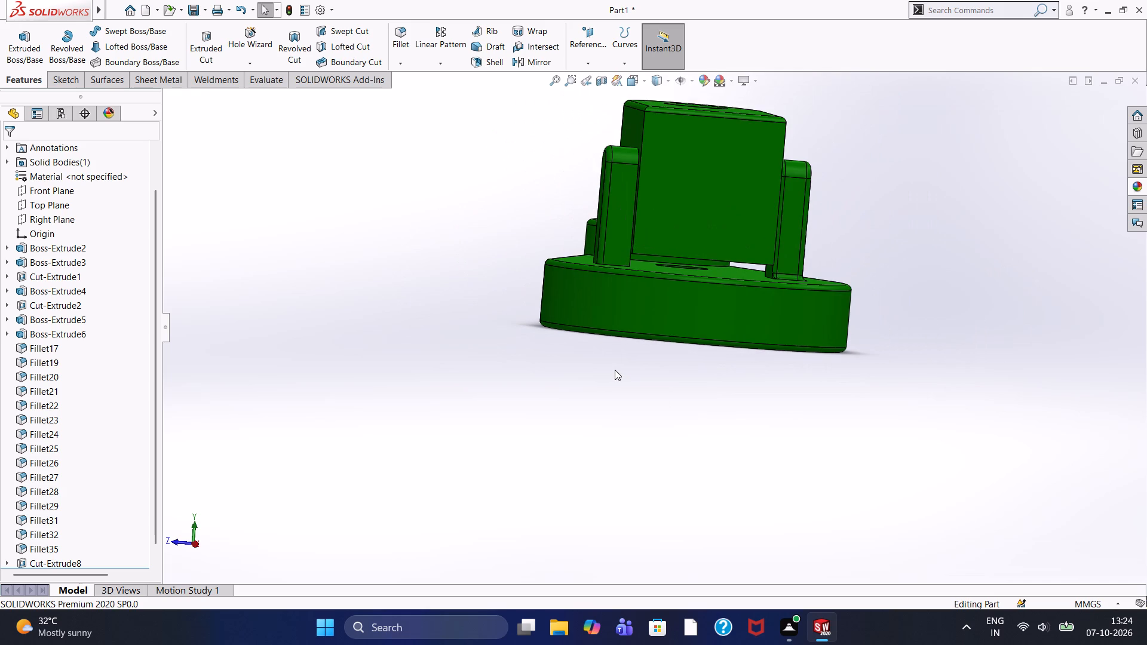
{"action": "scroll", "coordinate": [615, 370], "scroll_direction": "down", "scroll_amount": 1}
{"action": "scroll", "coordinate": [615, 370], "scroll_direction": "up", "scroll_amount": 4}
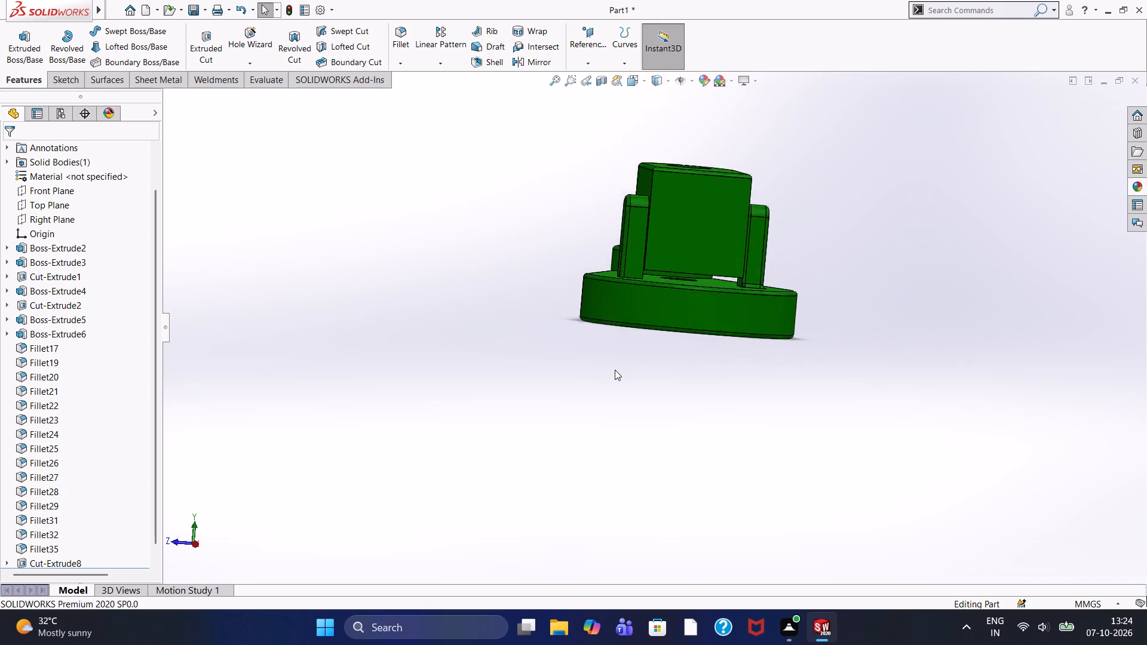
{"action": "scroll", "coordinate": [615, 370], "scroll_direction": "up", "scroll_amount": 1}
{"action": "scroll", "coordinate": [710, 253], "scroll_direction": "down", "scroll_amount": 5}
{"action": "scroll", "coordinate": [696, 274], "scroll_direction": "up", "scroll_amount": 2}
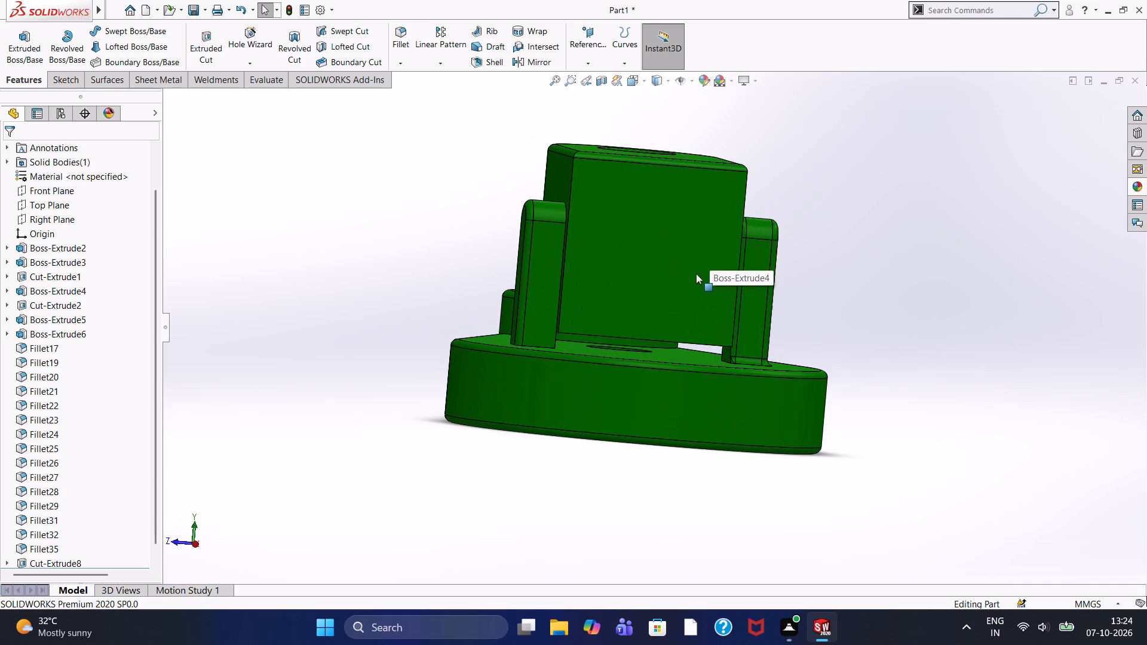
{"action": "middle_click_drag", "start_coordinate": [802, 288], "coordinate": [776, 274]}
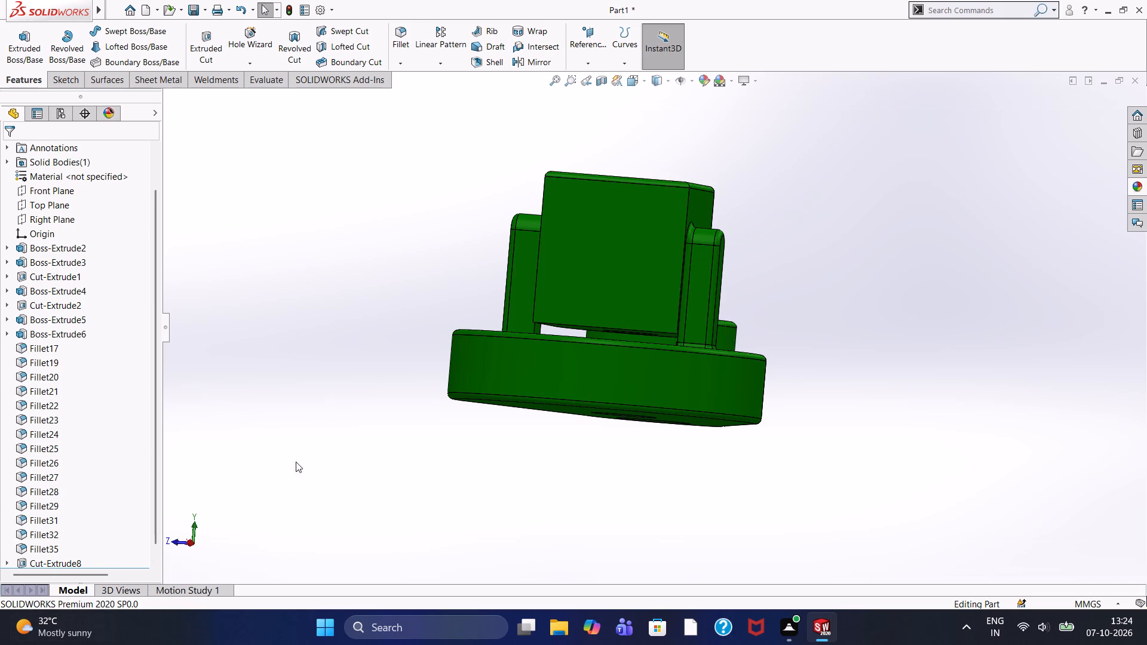
Examine the tall boss, its ribs and the gap beneath it from the flat end and one long side, at low and raised angles.
{"action": "scroll", "coordinate": [419, 397], "scroll_direction": "up", "scroll_amount": 1}
{"action": "middle_click_drag", "start_coordinate": [430, 370], "coordinate": [443, 438]}
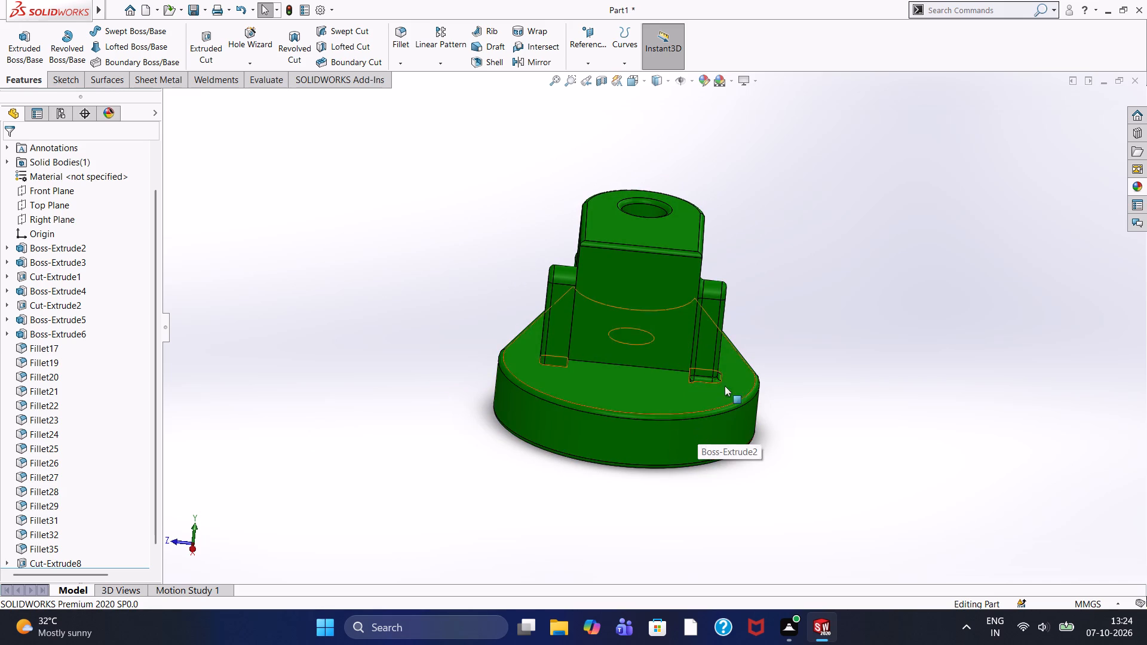
{"action": "middle_click_drag", "start_coordinate": [806, 333], "coordinate": [792, 272]}
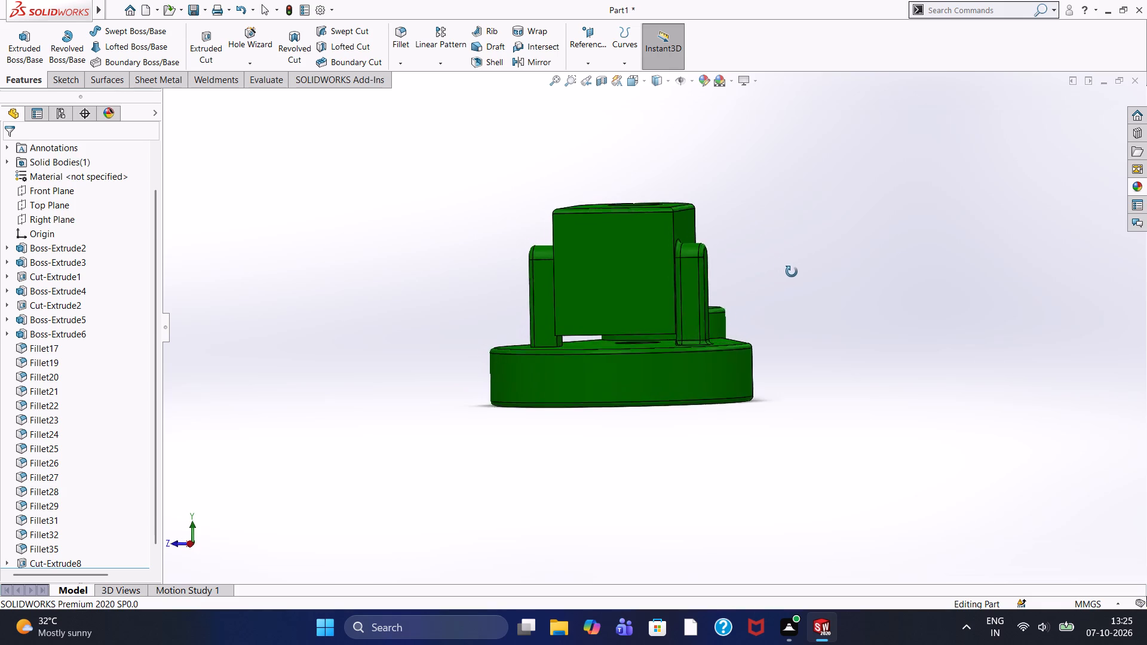
{"action": "middle_click_drag", "start_coordinate": [792, 272], "coordinate": [795, 268]}
{"action": "middle_click_drag", "start_coordinate": [772, 281], "coordinate": [680, 337]}
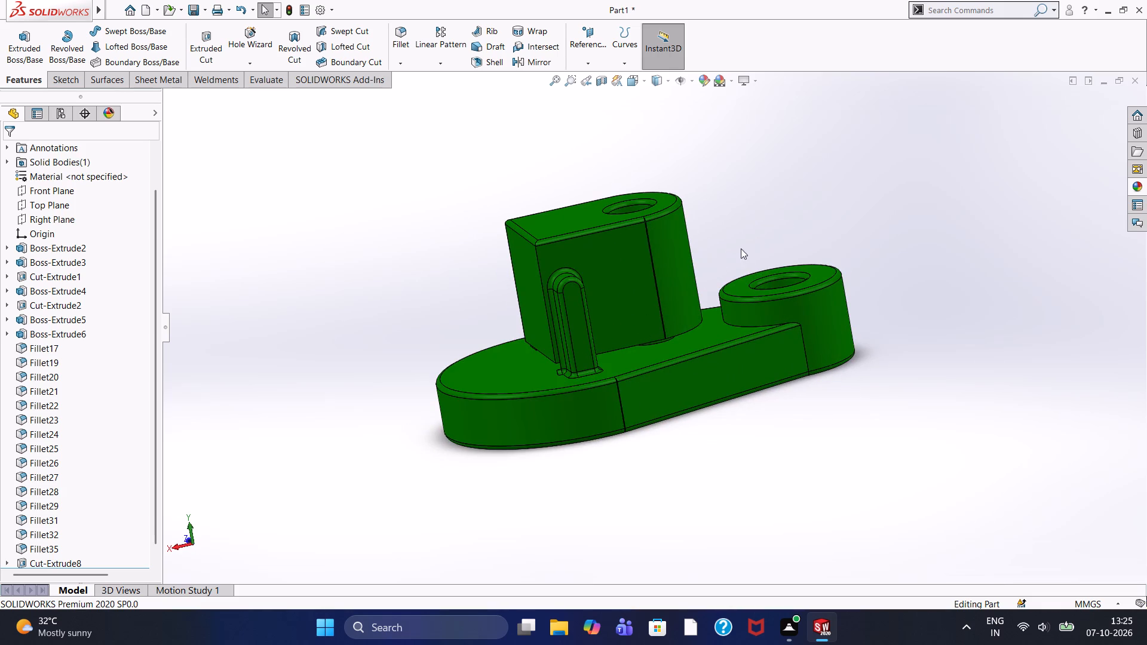
{"action": "middle_click_drag", "start_coordinate": [422, 334], "coordinate": [529, 284]}
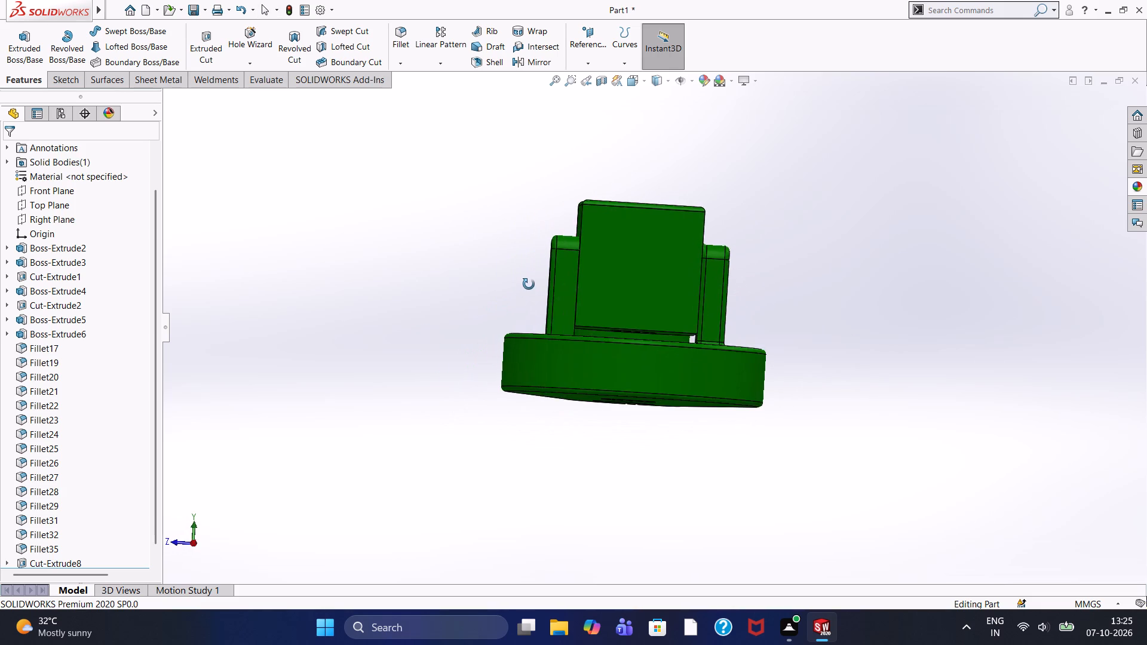
{"action": "middle_click_drag", "start_coordinate": [529, 284], "coordinate": [529, 373]}
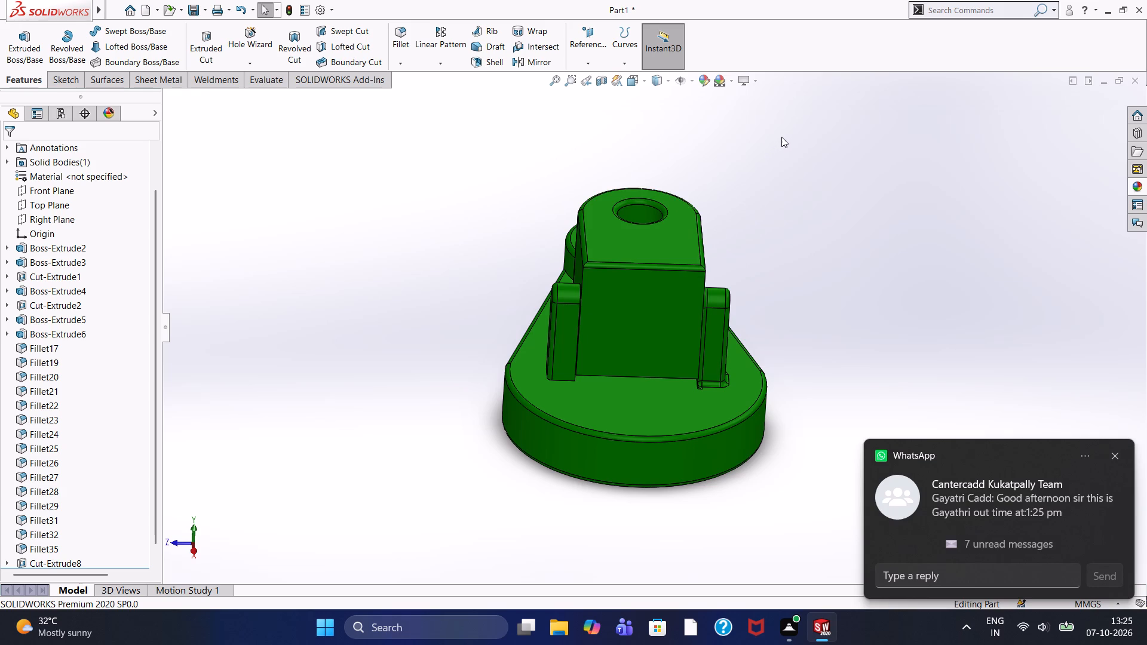
{"action": "scroll", "coordinate": [929, 212], "scroll_direction": "down", "scroll_amount": 1}
{"action": "scroll", "coordinate": [929, 211], "scroll_direction": "up", "scroll_amount": 1}
{"action": "scroll", "coordinate": [929, 211], "scroll_direction": "down", "scroll_amount": 1}
{"action": "scroll", "coordinate": [929, 211], "scroll_direction": "up", "scroll_amount": 1}
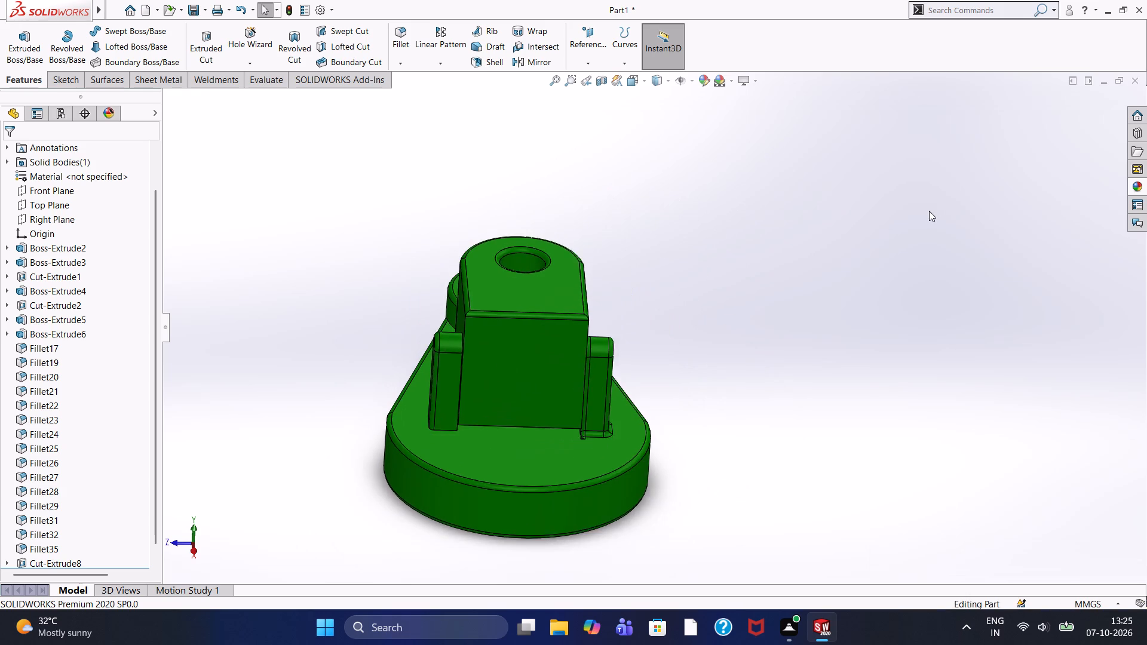
{"action": "scroll", "coordinate": [929, 211], "scroll_direction": "up", "scroll_amount": 1}
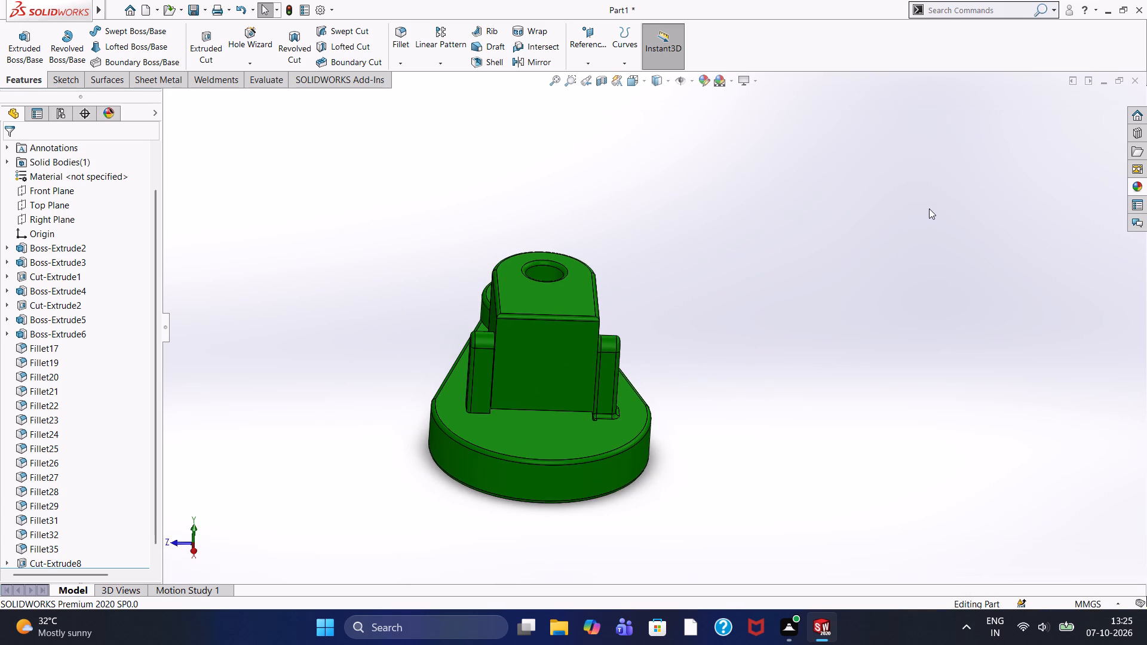
{"action": "scroll", "coordinate": [929, 208], "scroll_direction": "up", "scroll_amount": 1}
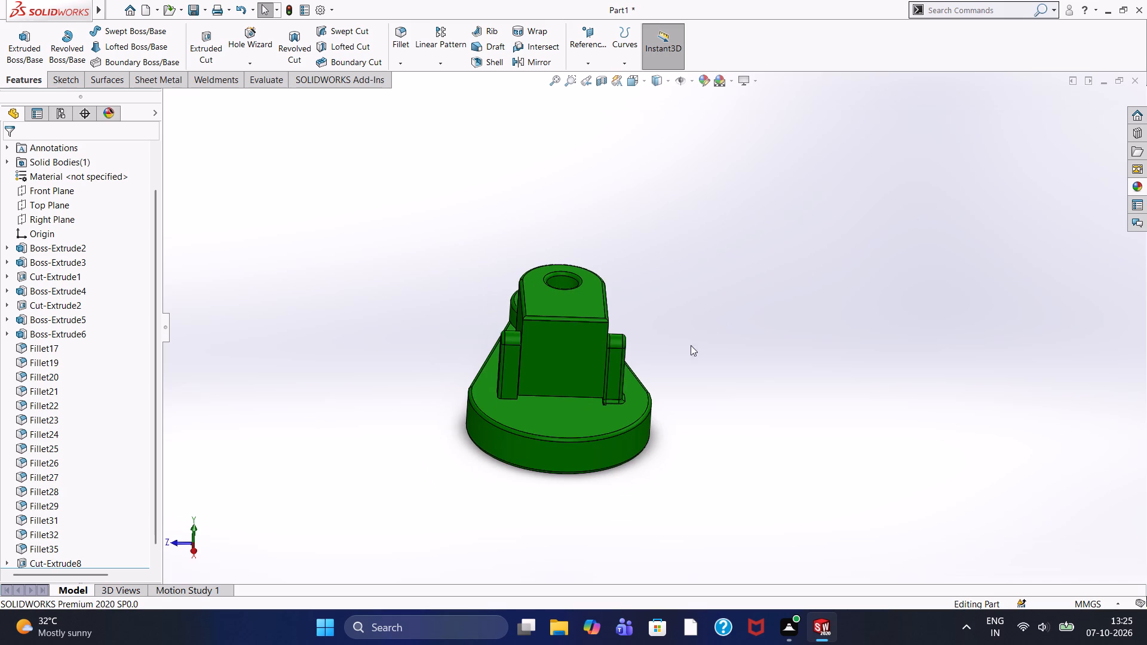
Inspect the flat end of the tall boss up close at a low angle, including the gap and both rib feet.
{"action": "scroll", "coordinate": [651, 376], "scroll_direction": "up", "scroll_amount": 5}
{"action": "scroll", "coordinate": [636, 329], "scroll_direction": "down", "scroll_amount": 6}
{"action": "middle_click_drag", "start_coordinate": [701, 314], "coordinate": [695, 286]}
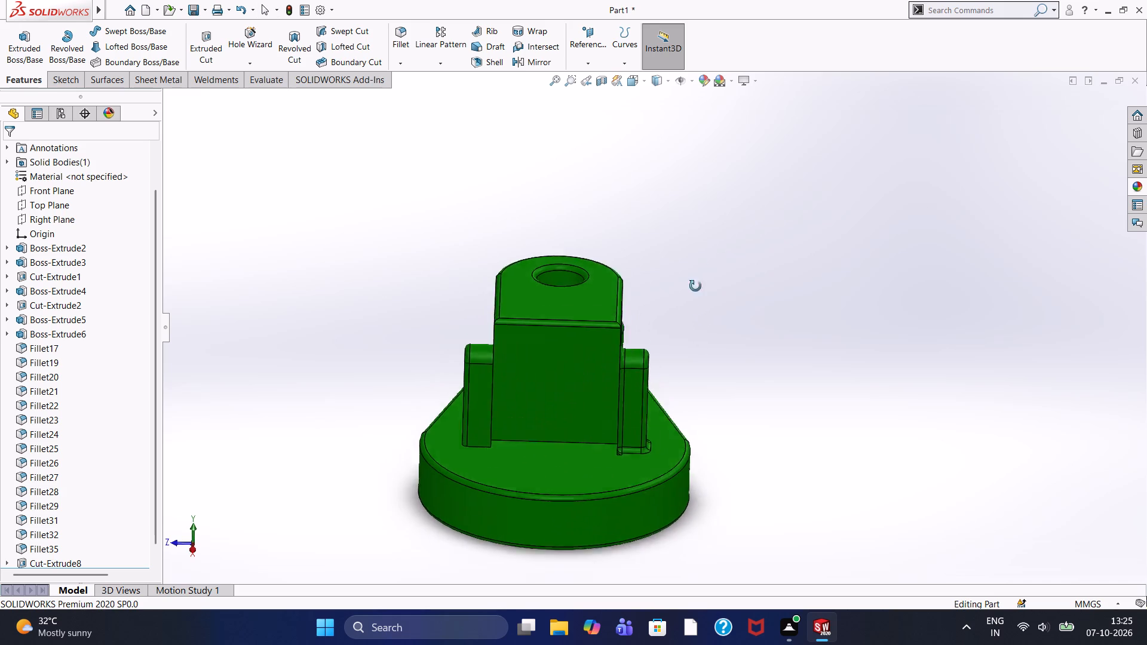
{"action": "middle_click_drag", "start_coordinate": [695, 286], "coordinate": [697, 229]}
{"action": "scroll", "coordinate": [670, 296], "scroll_direction": "down", "scroll_amount": 4}
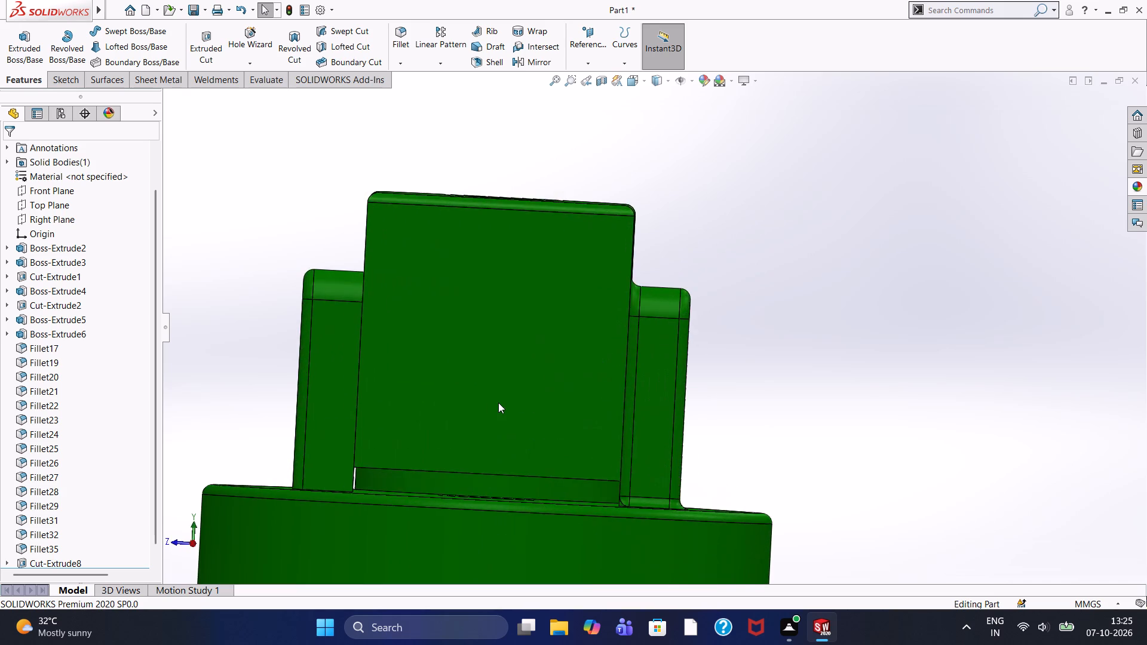
{"action": "scroll", "coordinate": [498, 403], "scroll_direction": "up", "scroll_amount": 1}
{"action": "scroll", "coordinate": [498, 403], "scroll_direction": "down", "scroll_amount": 2}
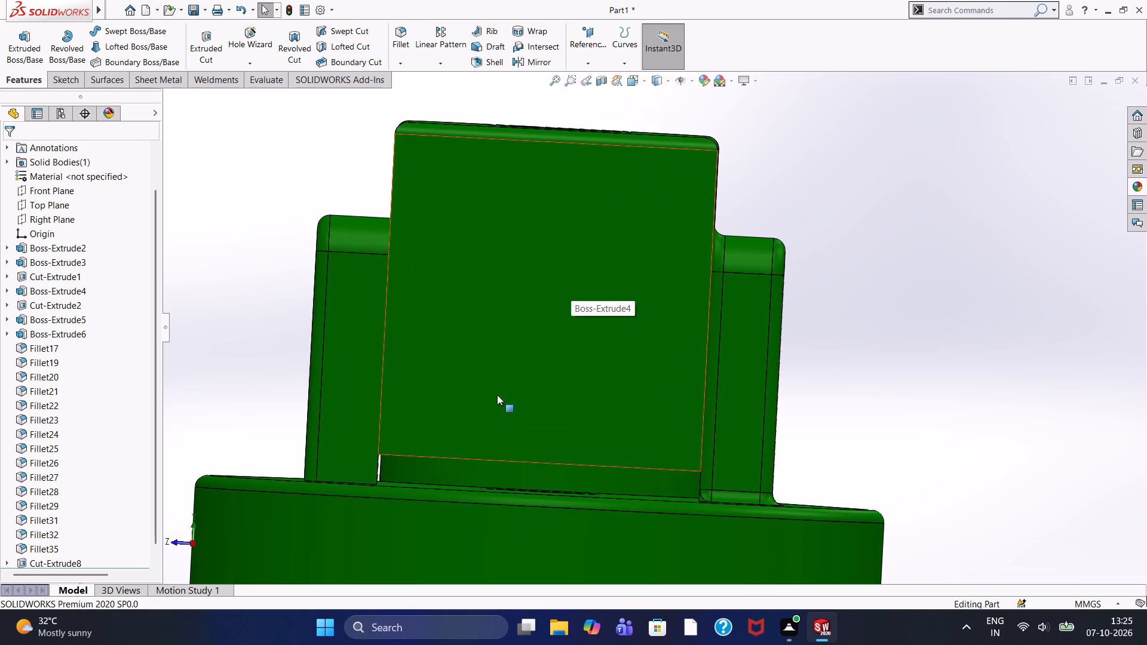
{"action": "scroll", "coordinate": [863, 421], "scroll_direction": "up", "scroll_amount": 2}
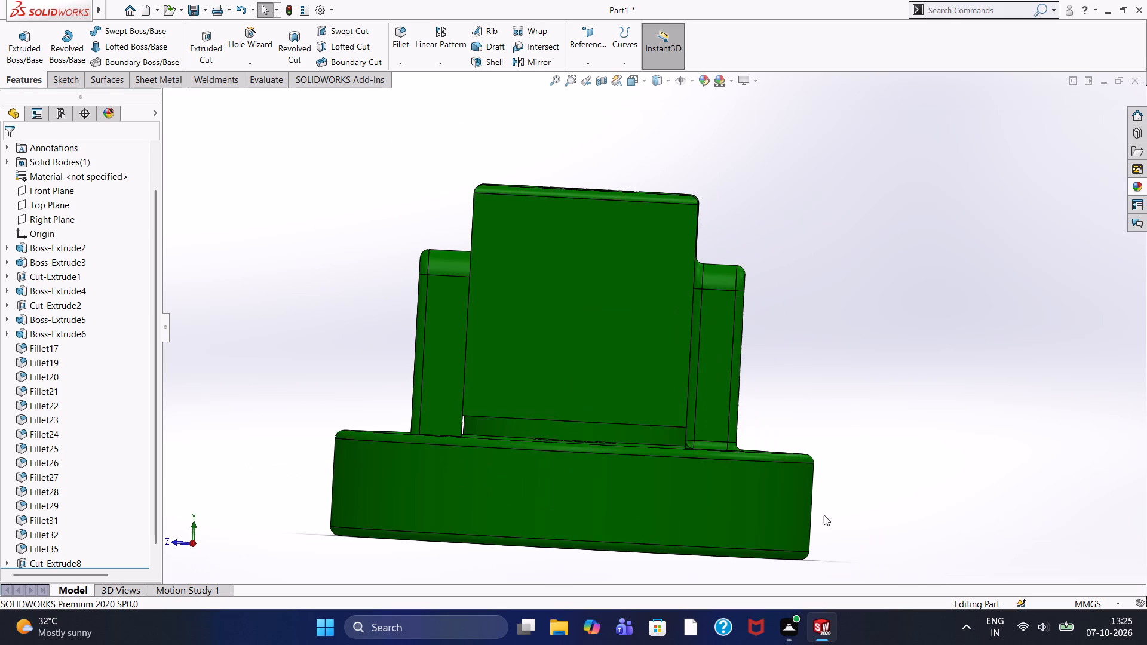
{"action": "scroll", "coordinate": [850, 349], "scroll_direction": "up", "scroll_amount": 3}
Examine the bracket from above, including both bosses, their holes and the two ribs beside the tall boss.
{"action": "middle_click_drag", "start_coordinate": [839, 337], "coordinate": [833, 472]}
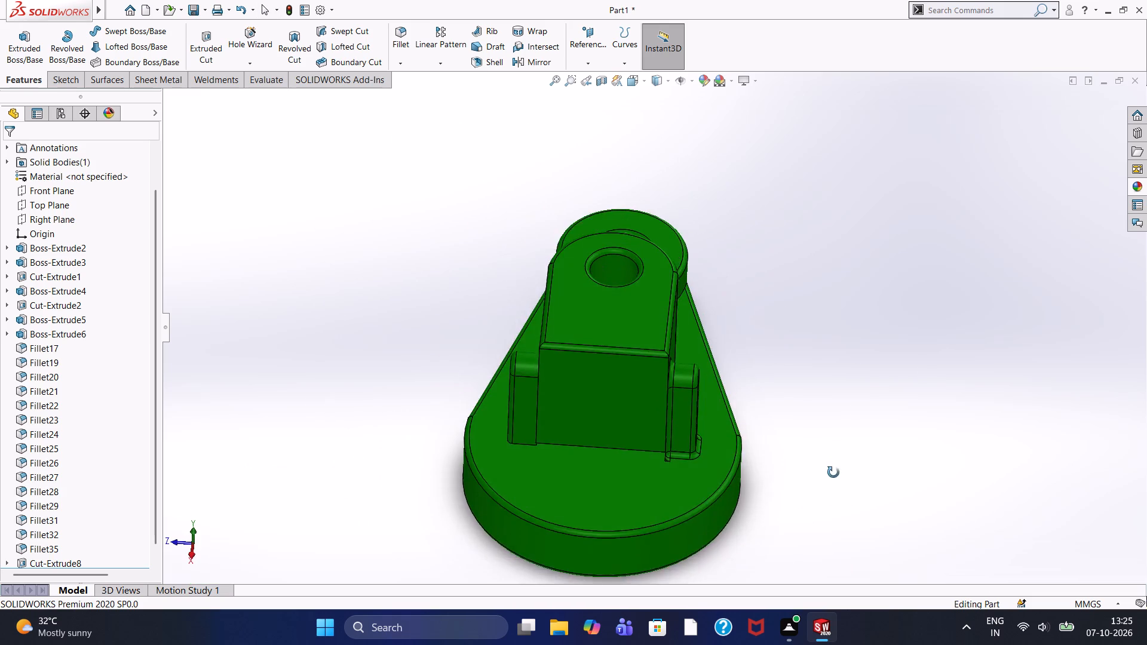
{"action": "middle_click_drag", "start_coordinate": [833, 472], "coordinate": [836, 601]}
{"action": "middle_click", "coordinate": [836, 601]}
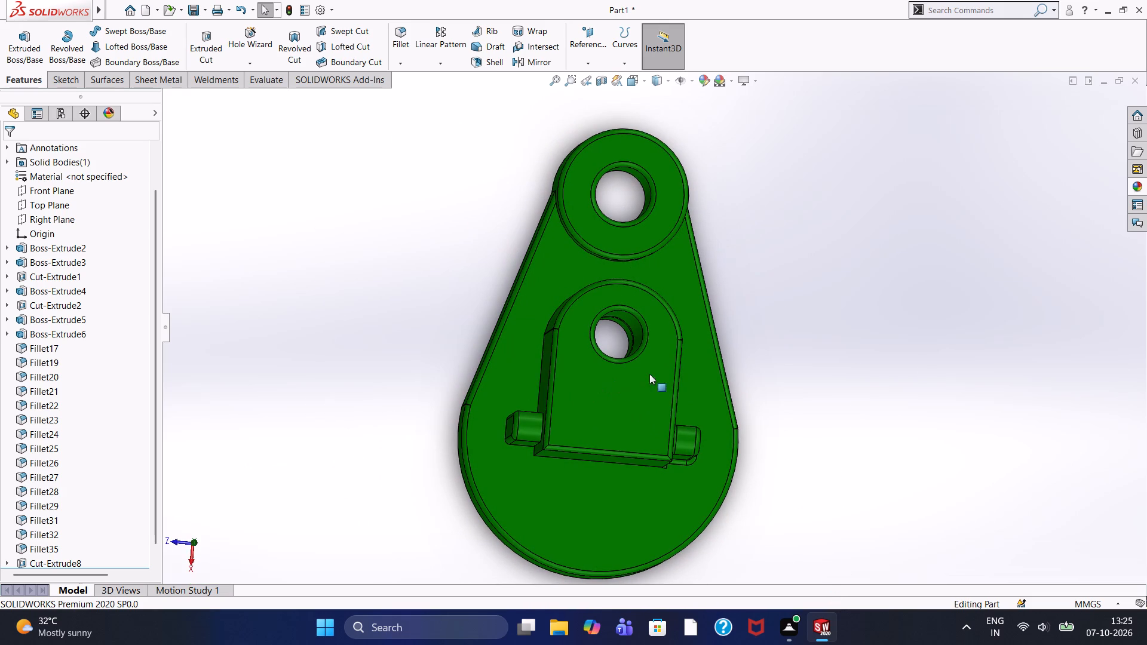
{"action": "scroll", "coordinate": [640, 399], "scroll_direction": "up", "scroll_amount": 3}
{"action": "scroll", "coordinate": [593, 425], "scroll_direction": "down", "scroll_amount": 3}
{"action": "scroll", "coordinate": [689, 340], "scroll_direction": "down", "scroll_amount": 2}
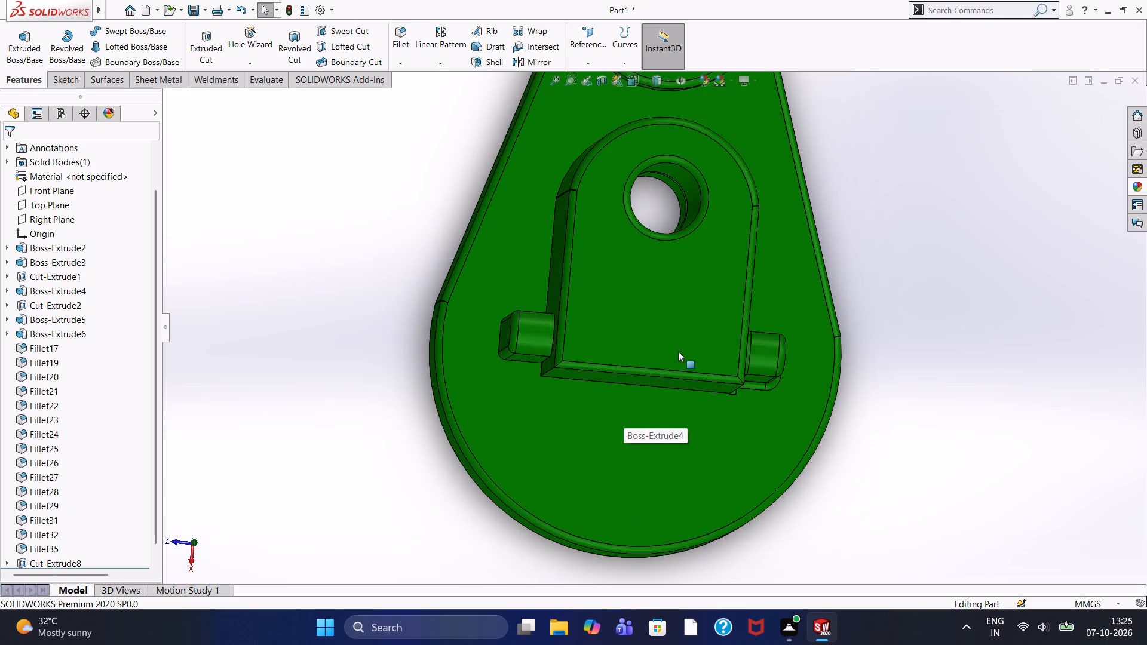
{"action": "scroll", "coordinate": [683, 346], "scroll_direction": "down", "scroll_amount": 2}
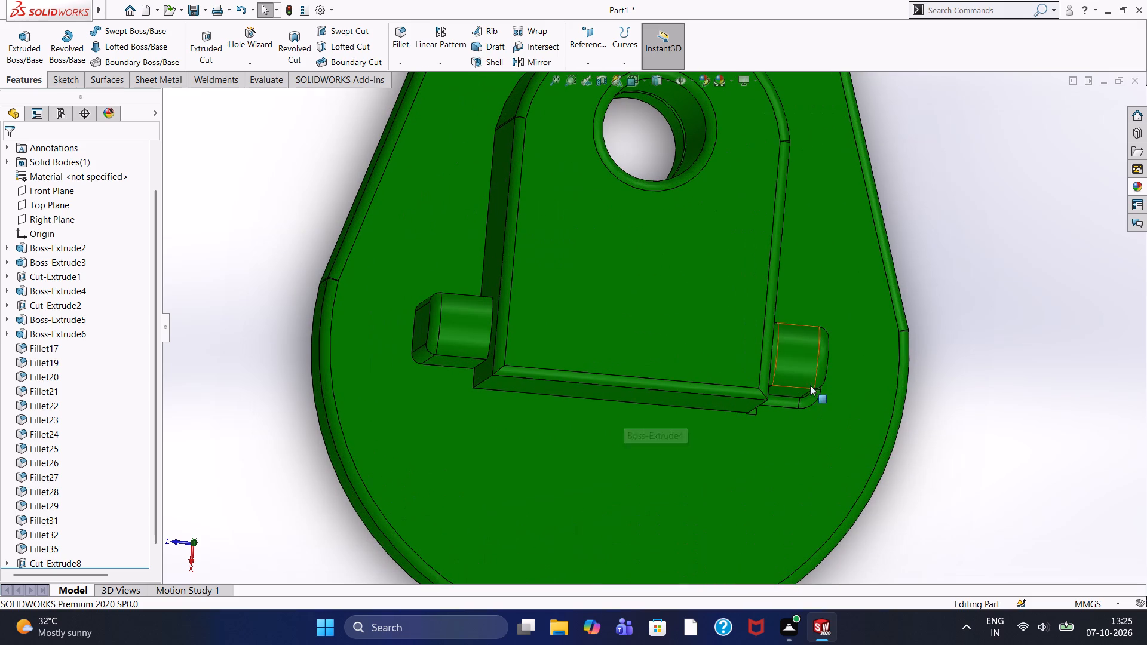
{"action": "scroll", "coordinate": [676, 318], "scroll_direction": "up", "scroll_amount": 3}
{"action": "scroll", "coordinate": [501, 412], "scroll_direction": "down", "scroll_amount": 2}
{"action": "scroll", "coordinate": [654, 280], "scroll_direction": "up", "scroll_amount": 1}
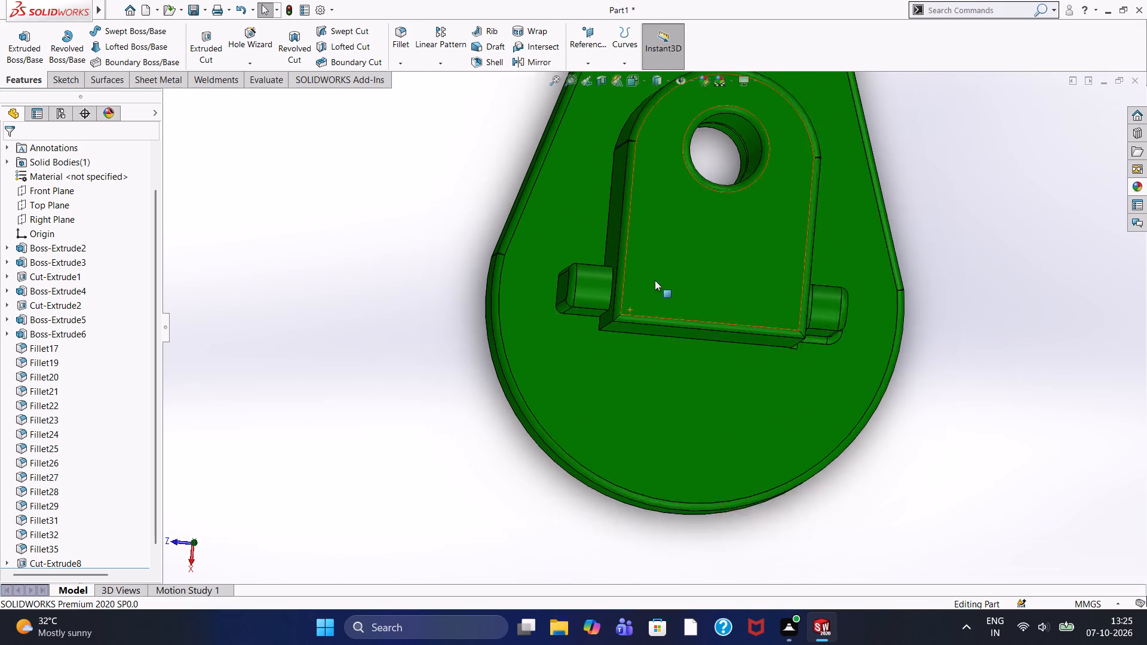
{"action": "scroll", "coordinate": [655, 280], "scroll_direction": "up", "scroll_amount": 1}
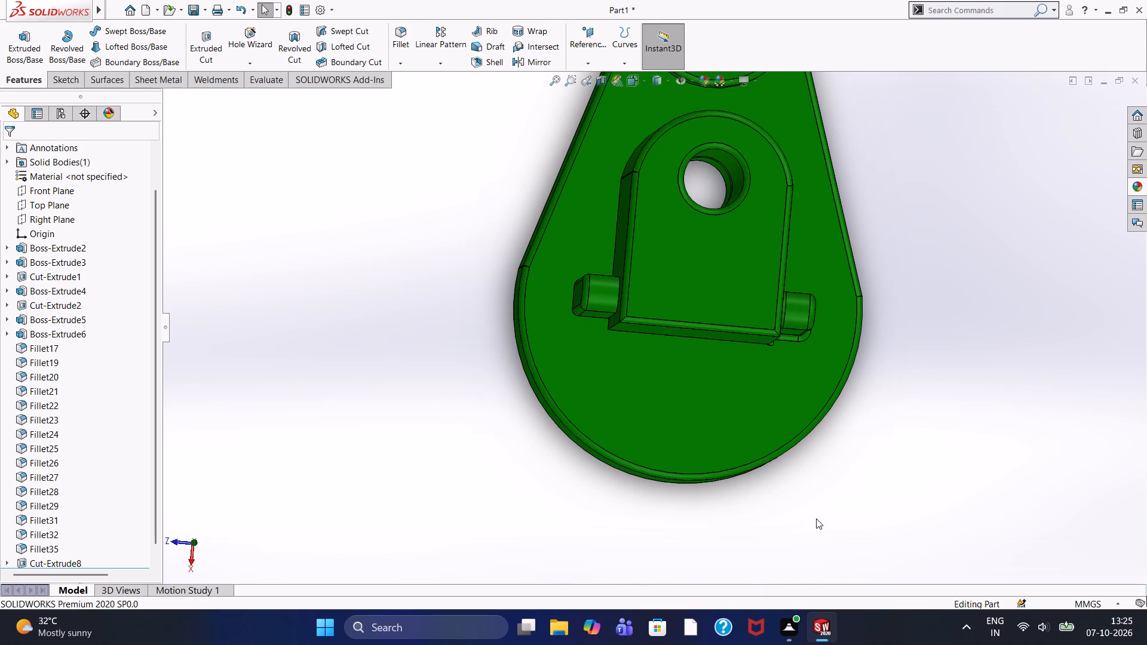
{"action": "scroll", "coordinate": [881, 445], "scroll_direction": "up", "scroll_amount": 2}
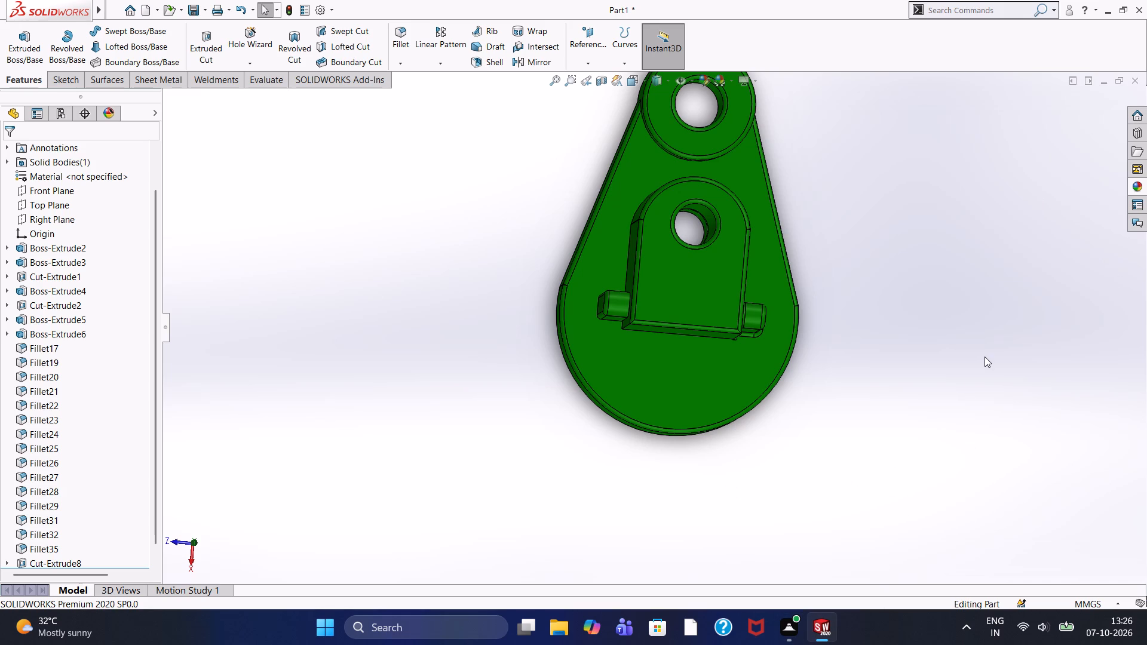
{"action": "scroll", "coordinate": [893, 379], "scroll_direction": "up", "scroll_amount": 2}
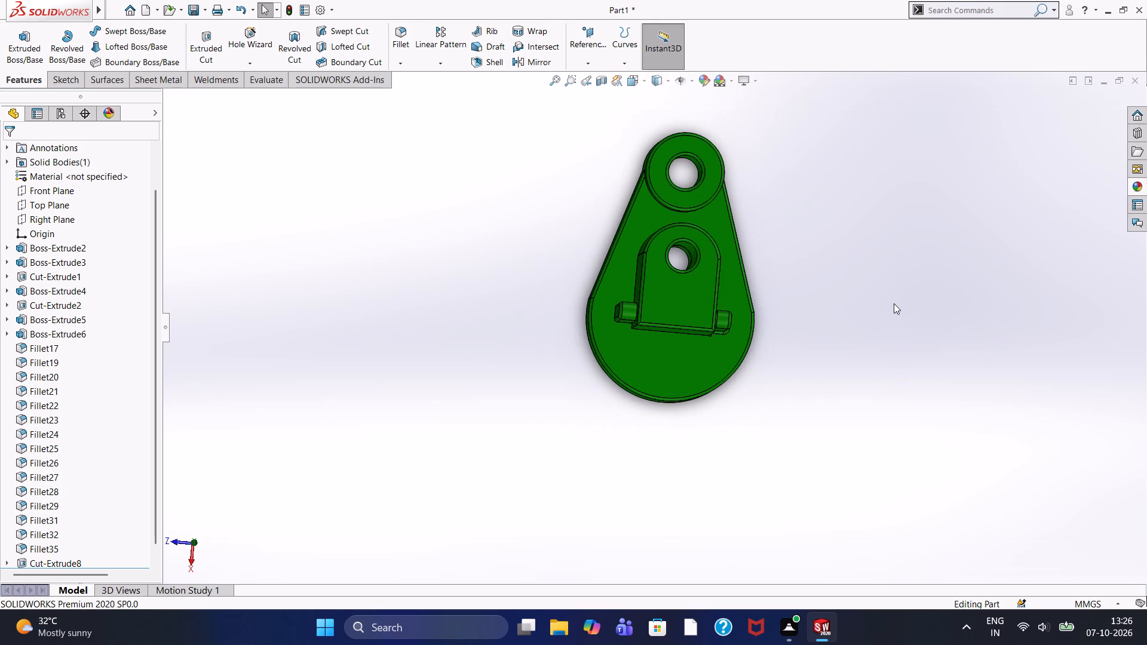
Save the part on the Desktop as Pivot Support Base.SLDPRT.
{"action": "key", "text": "ctrl+s"}
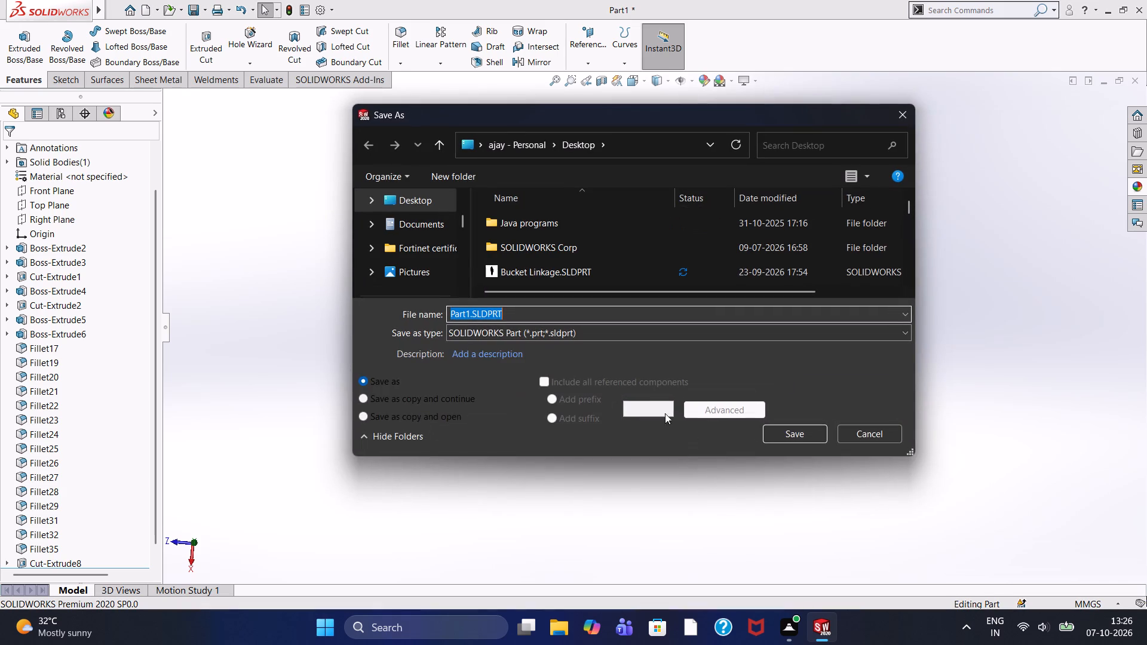
{"action": "left_click", "coordinate": [468, 306]}
{"action": "left_click_drag", "start_coordinate": [468, 311], "coordinate": [430, 314]}
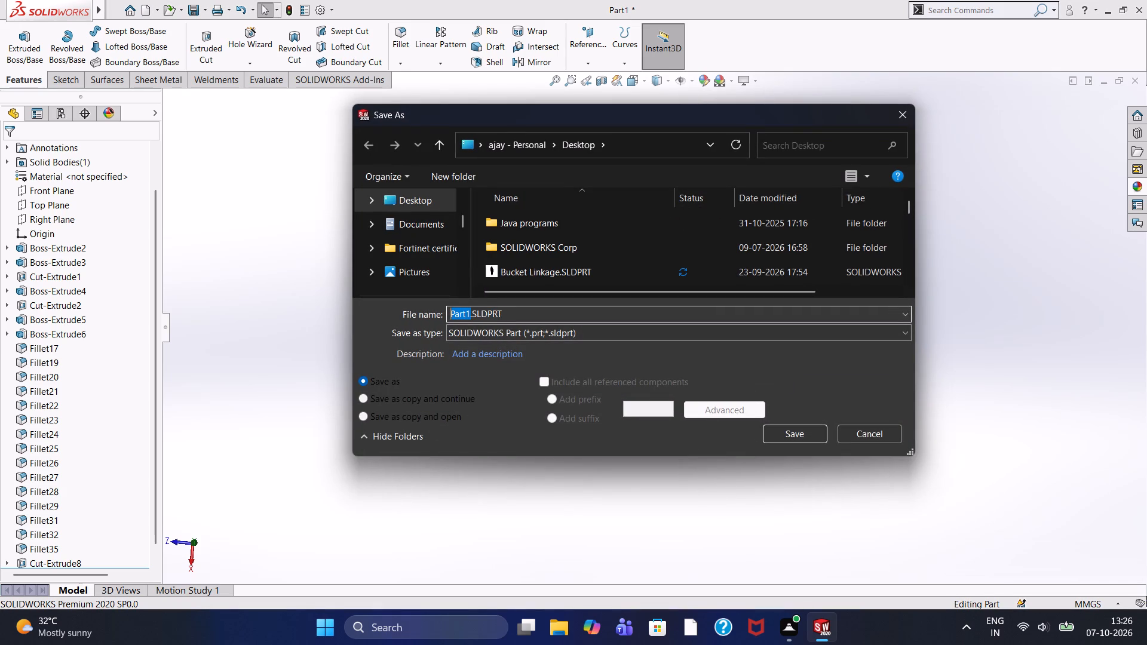
{"action": "left_click_drag", "start_coordinate": [430, 314], "coordinate": [403, 320]}
{"action": "key", "text": "BackSpace"}
{"action": "key", "text": "ctrl+v"}
{"action": "left_click", "coordinate": [775, 438]}
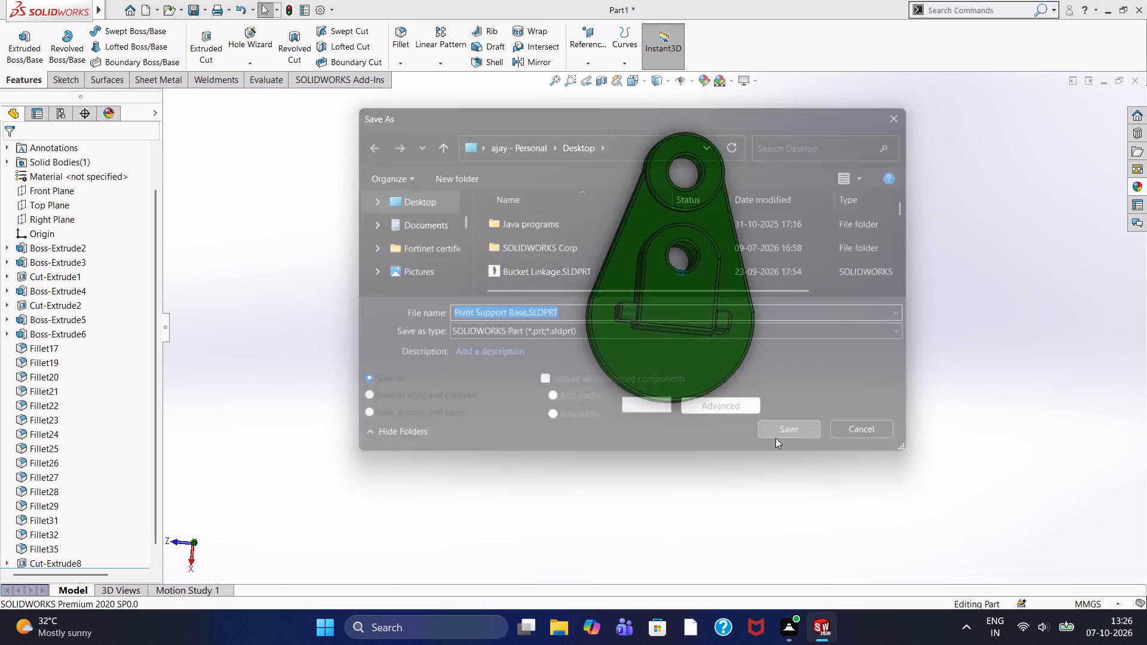